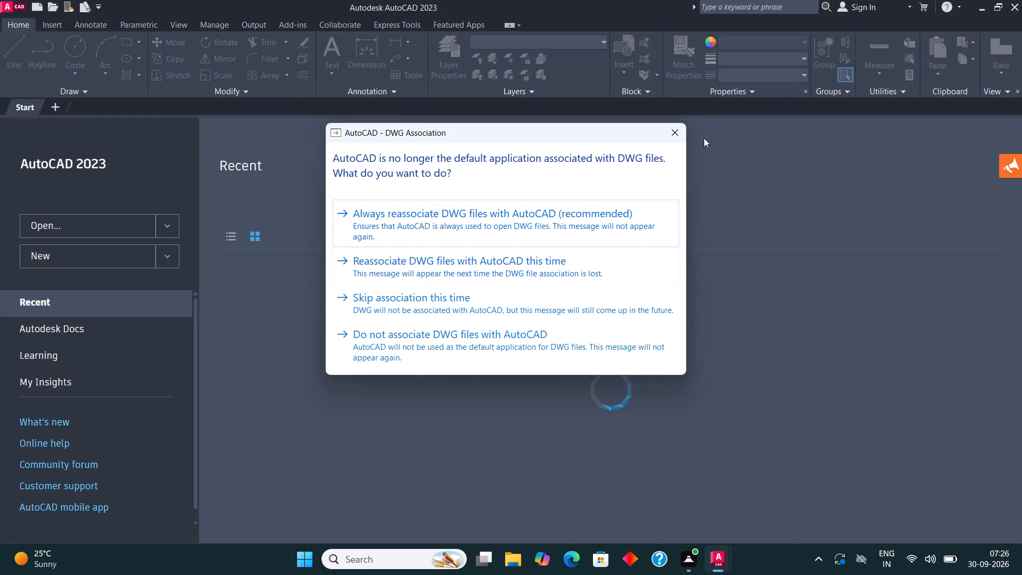
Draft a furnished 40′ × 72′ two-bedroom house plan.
Dismiss the DWG association prompt and create a new blank drawing.
left_click(672, 128)
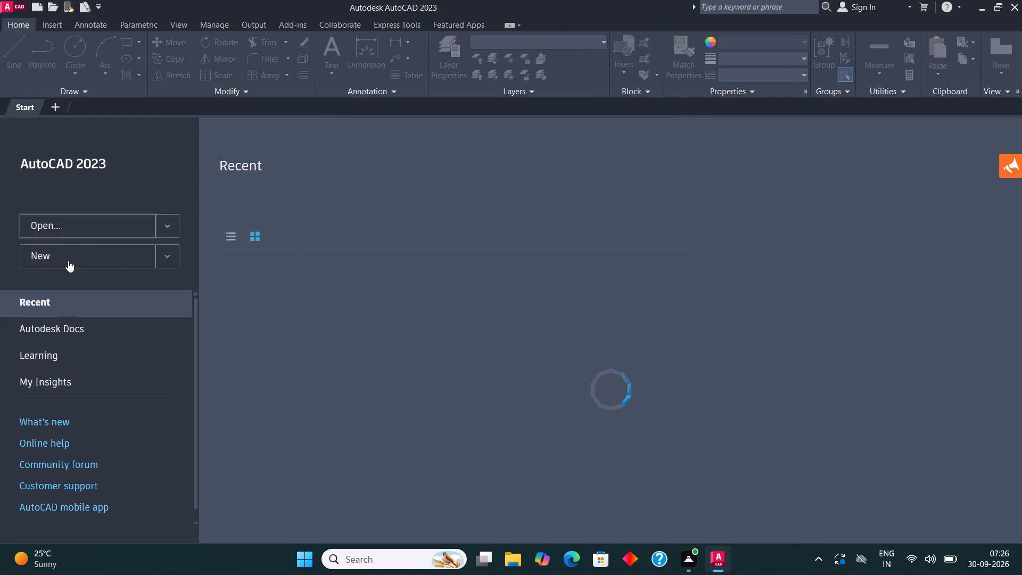
left_click(81, 252)
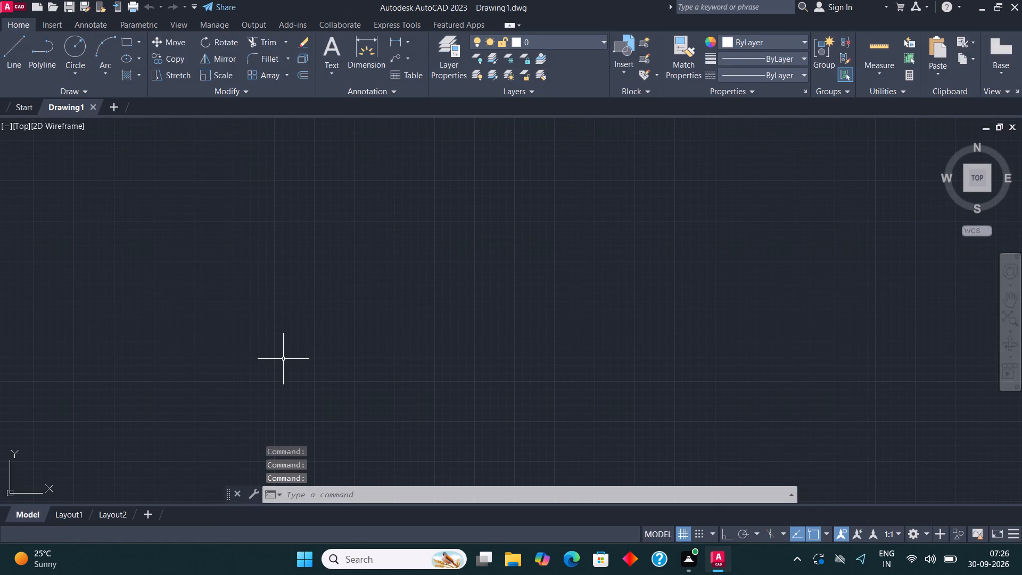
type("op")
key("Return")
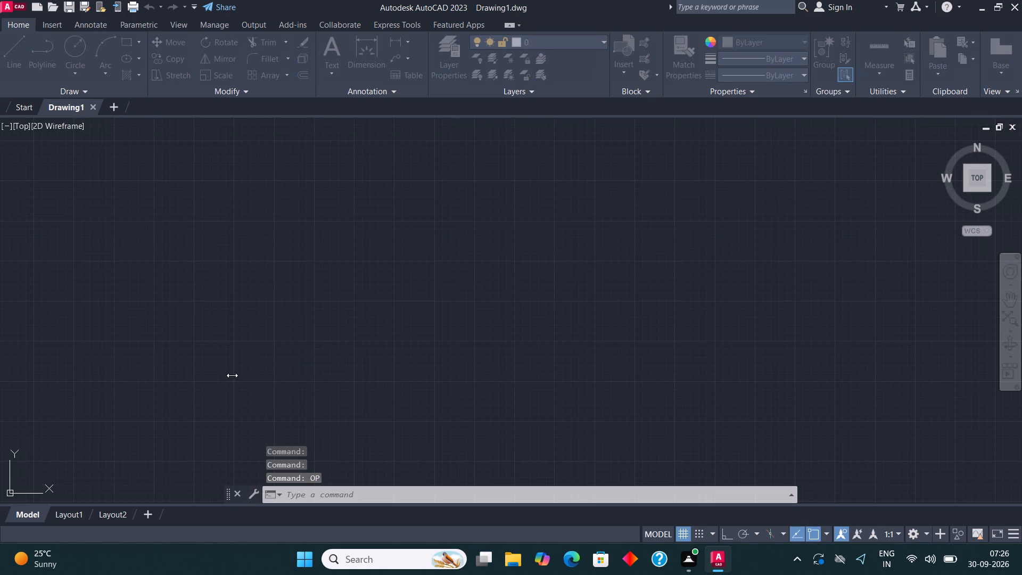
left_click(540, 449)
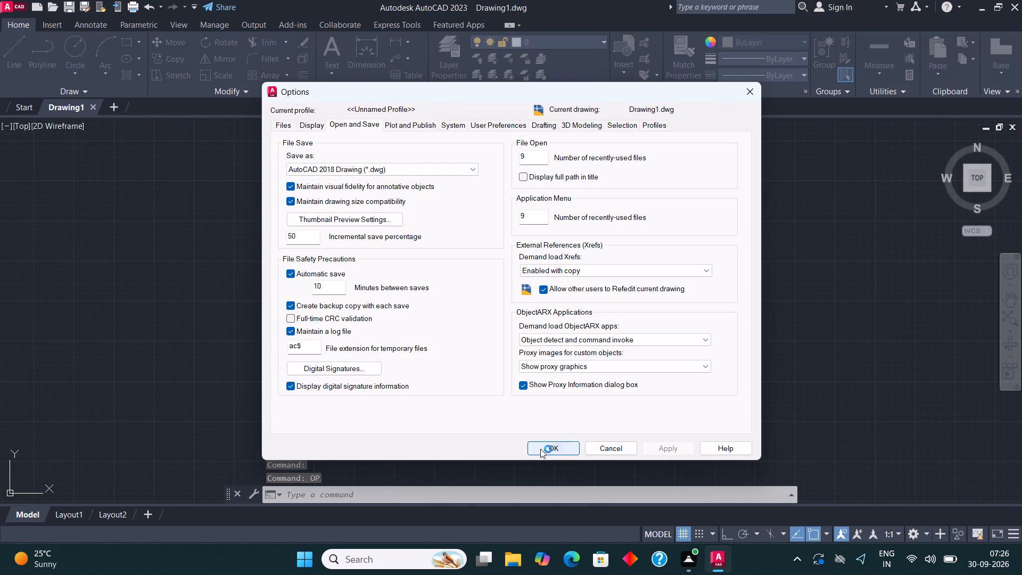
Set the drawing units to Architectural length with 0'-0" precision and an insertion scale in inches.
type("un")
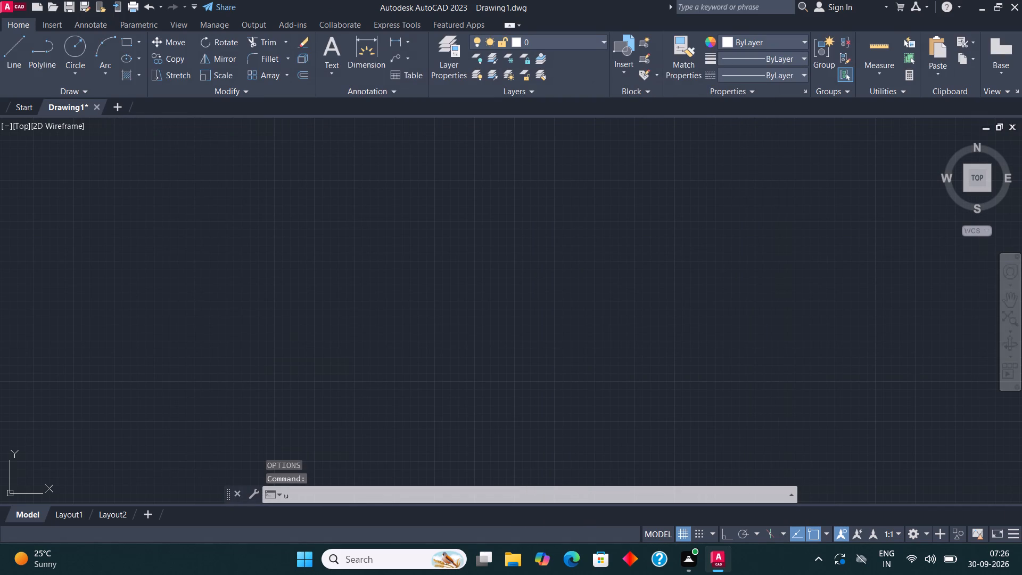
key("Return")
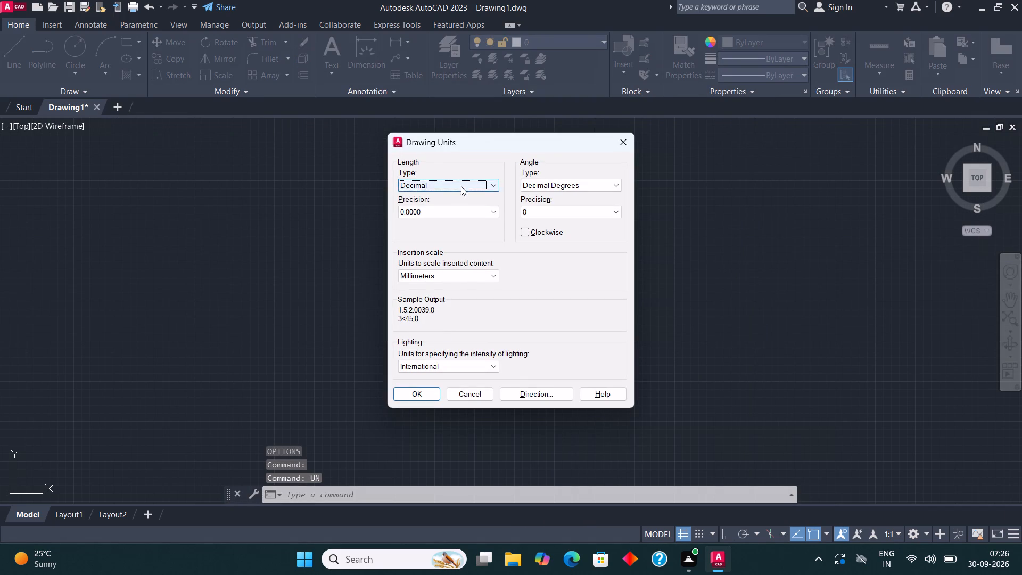
left_click(461, 186)
left_click(448, 199)
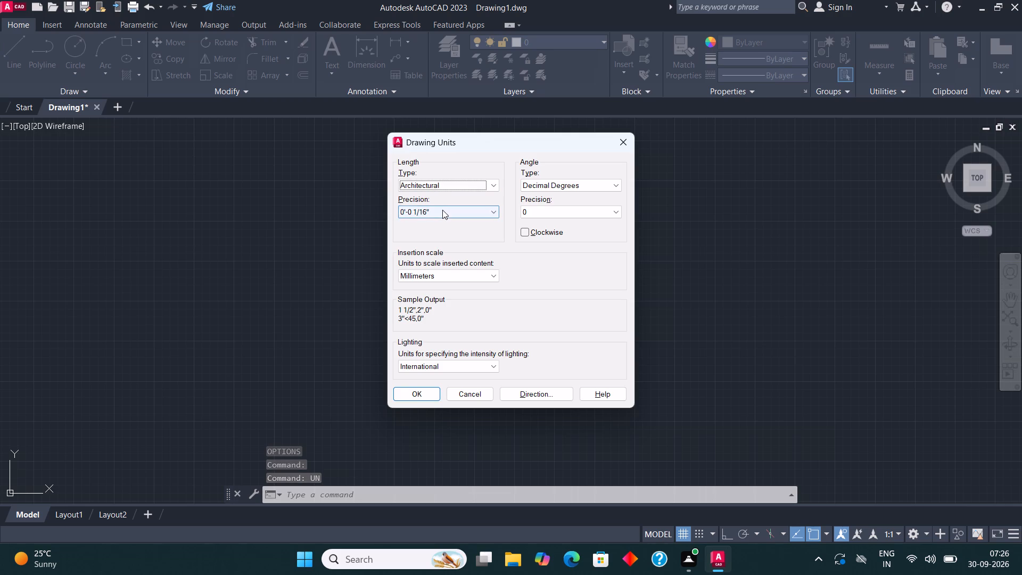
left_click(442, 210)
left_click(439, 219)
left_click(450, 273)
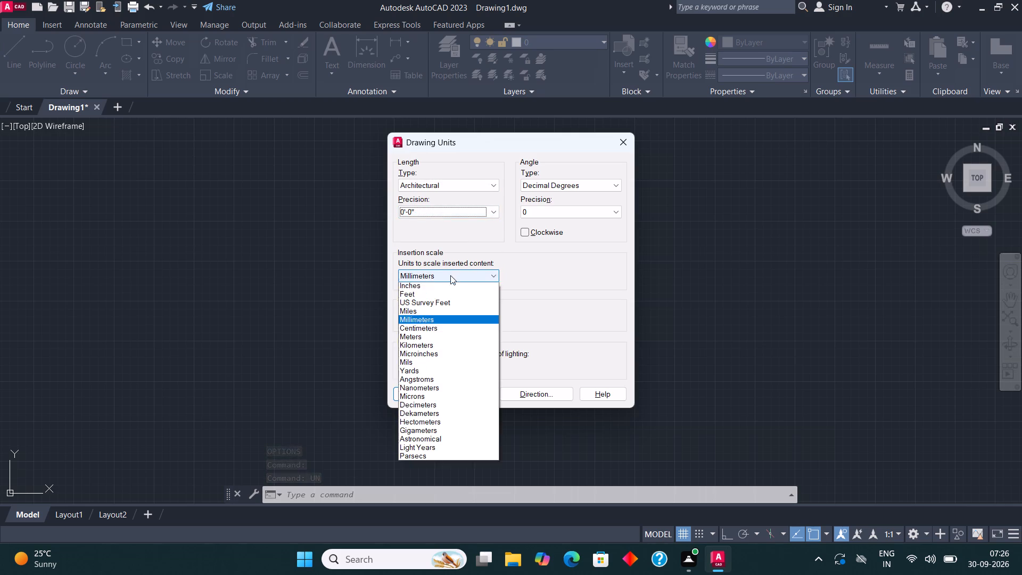
left_click(428, 296)
left_click(421, 395)
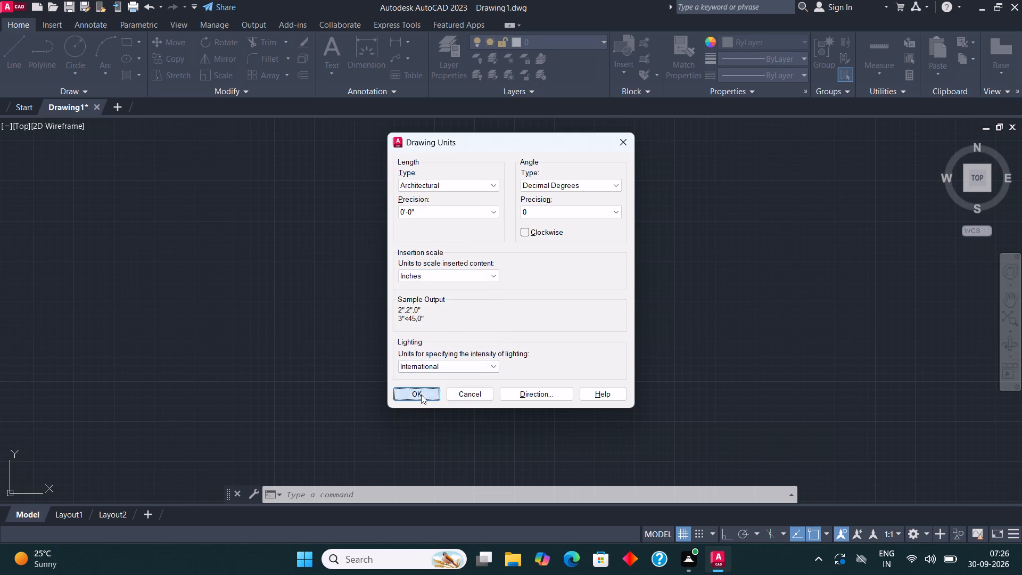
Modify the ISO-25 dimension style's primary units to Architectural format with 0'-0" precision.
type("dim")
left_click(317, 385)
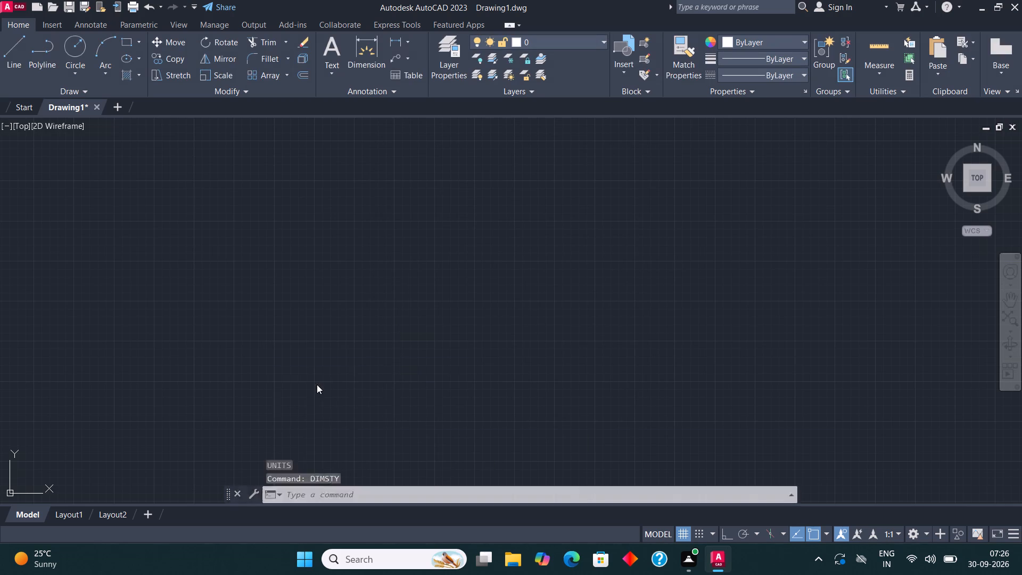
left_click(658, 249)
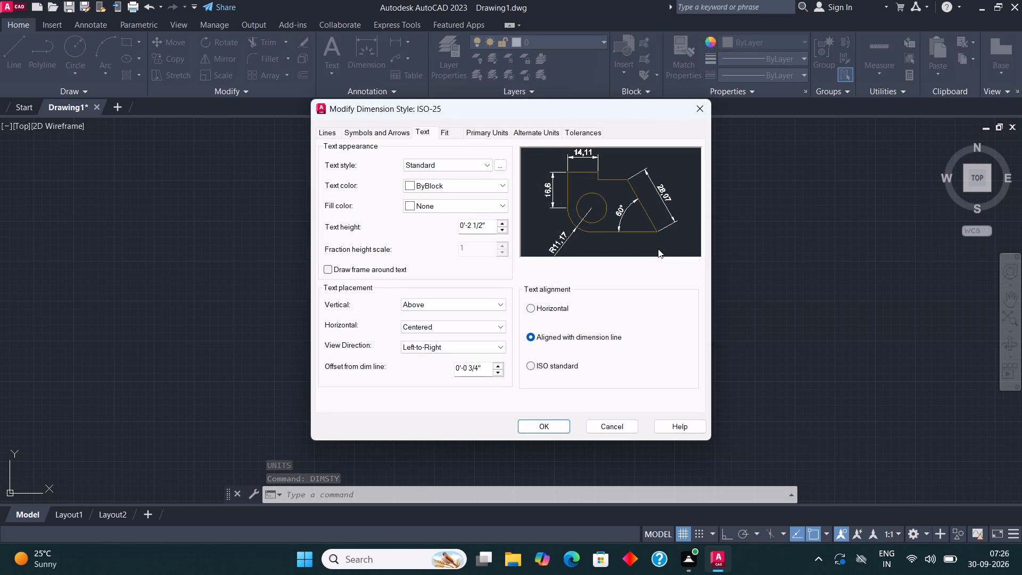
left_click(493, 129)
left_click(444, 153)
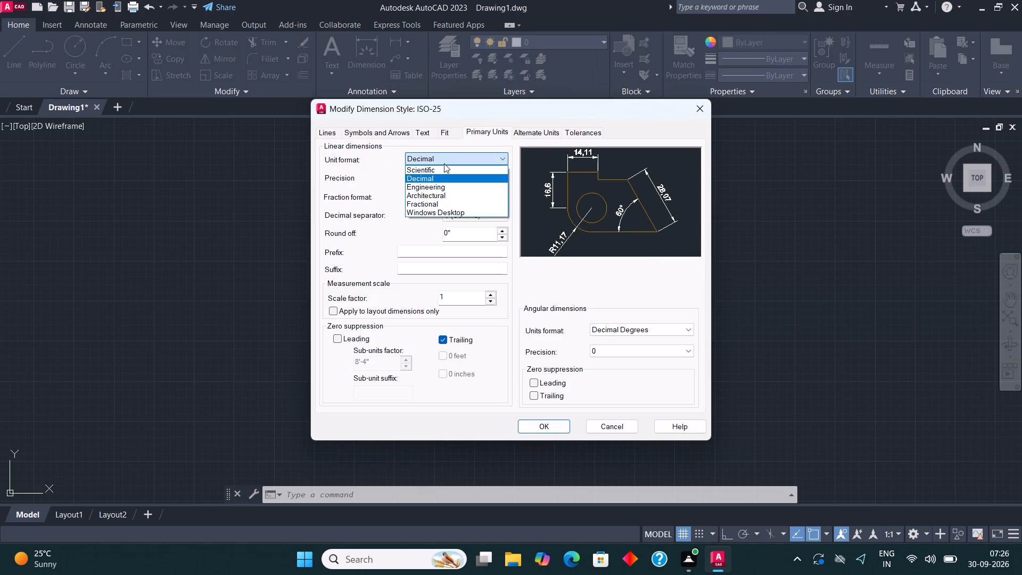
left_click(438, 193)
left_click(439, 175)
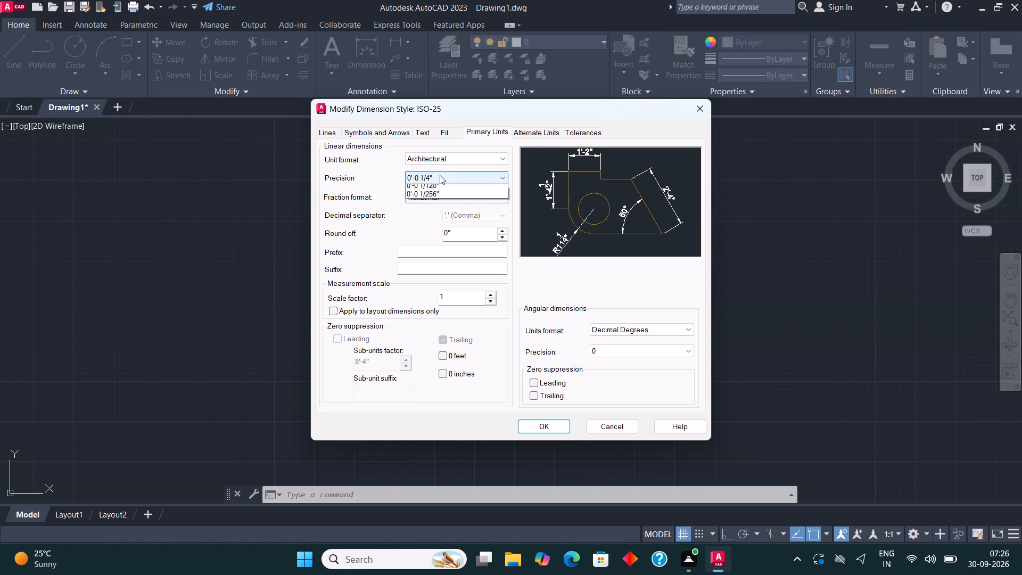
left_click(435, 185)
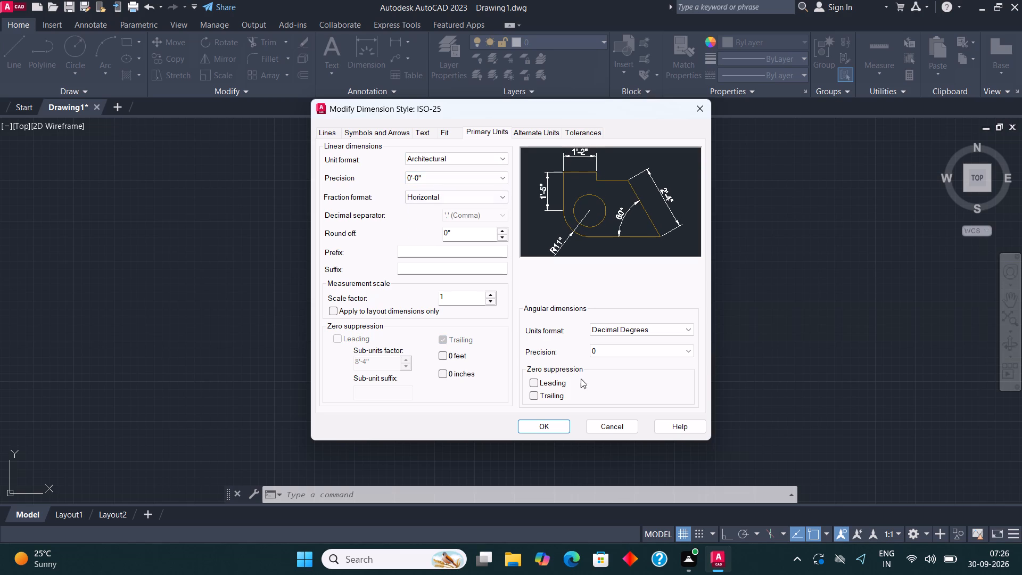
Set the ISO-25 dimension text height to 10", make the style current and close the style manager.
left_click(425, 135)
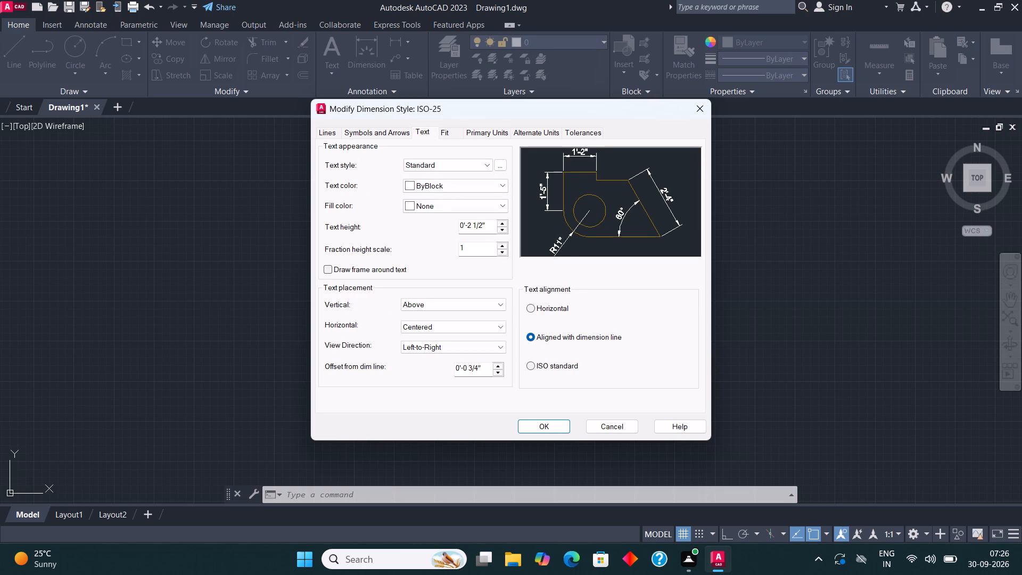
left_click_drag(491, 228, 421, 233)
type("10\"")
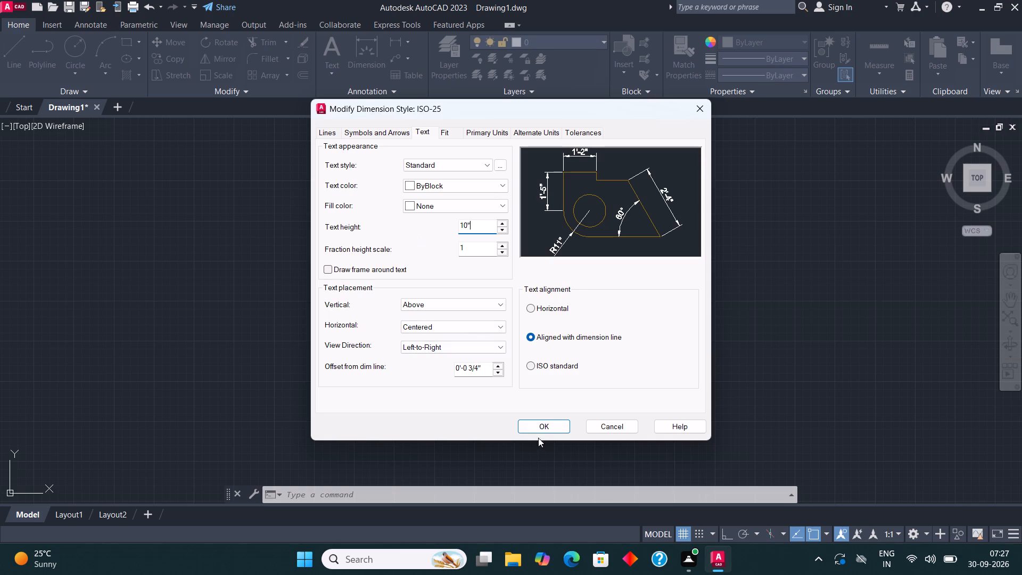
left_click(538, 427)
left_click(669, 204)
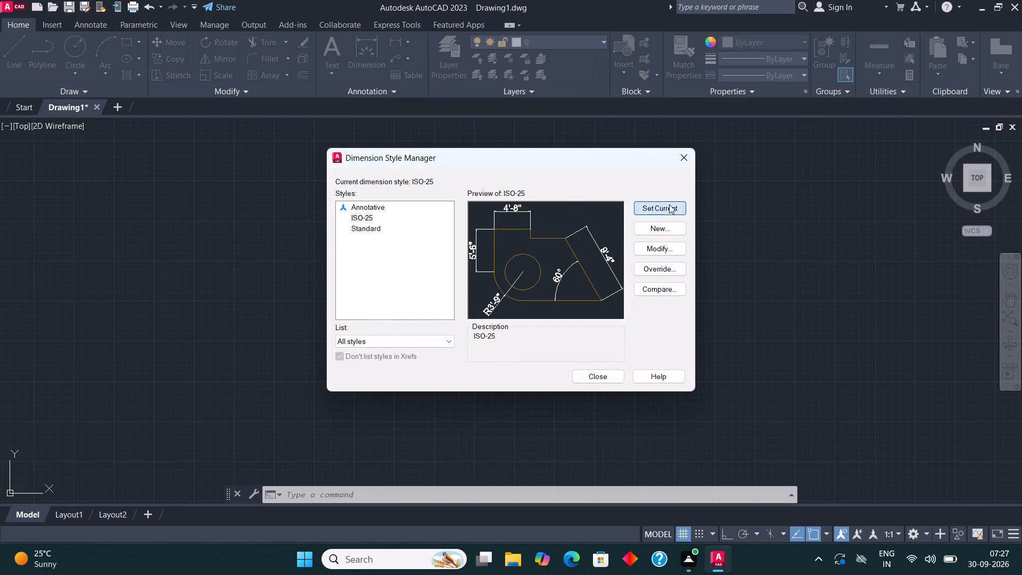
left_click(600, 374)
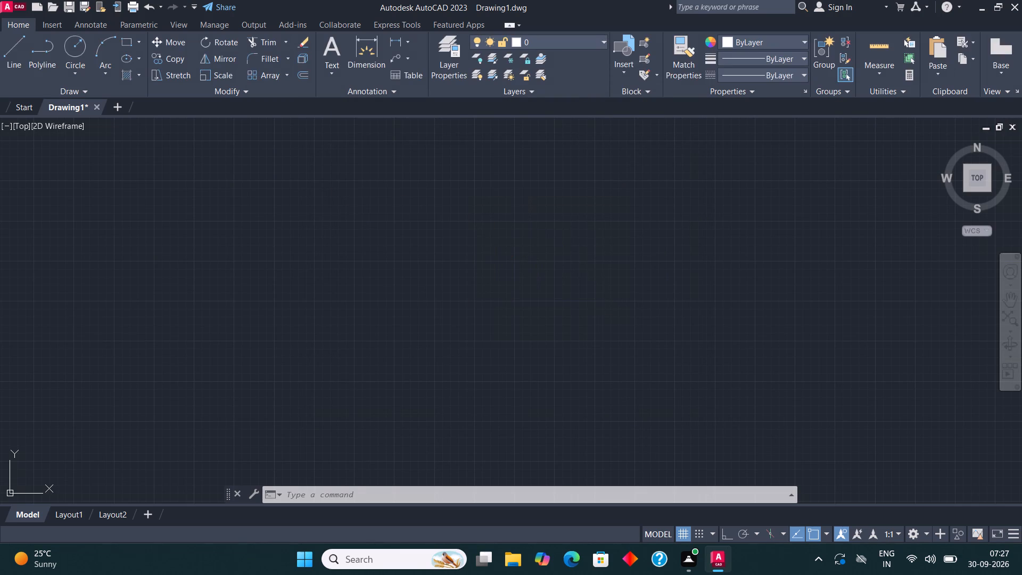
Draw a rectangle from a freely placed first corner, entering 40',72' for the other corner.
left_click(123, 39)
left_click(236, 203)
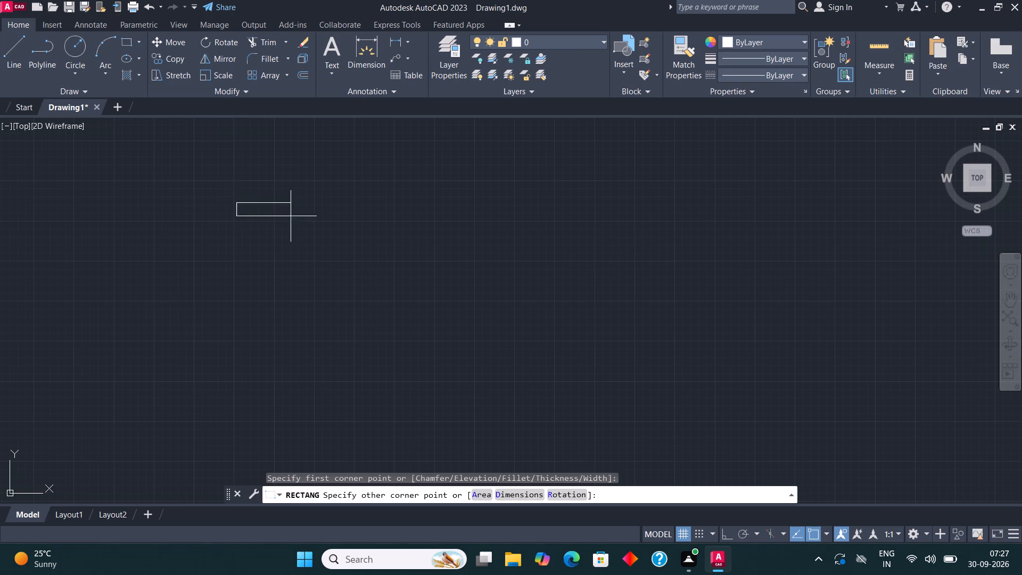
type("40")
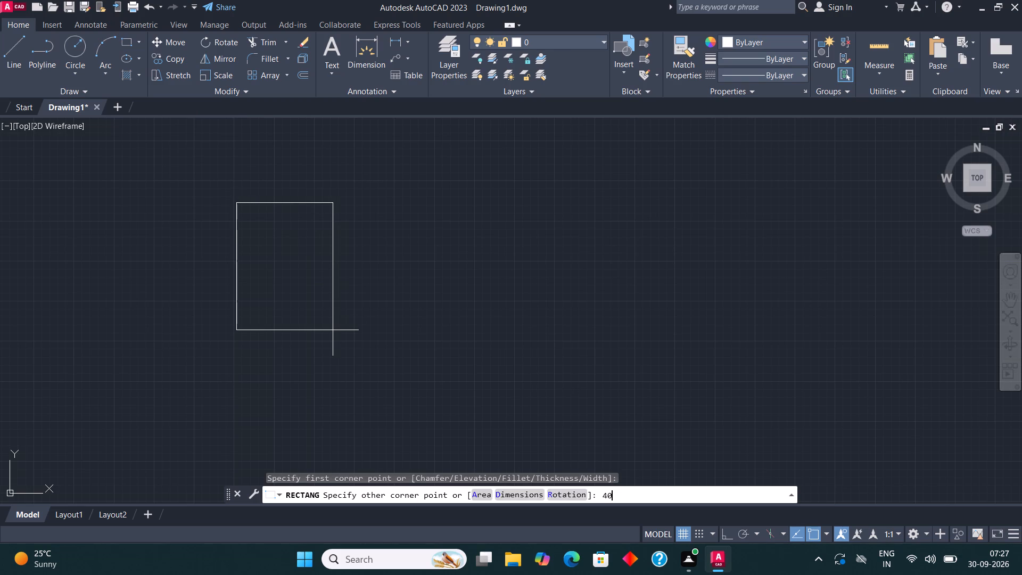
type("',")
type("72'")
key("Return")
Check the length of the rectangle's top edge with a dimension preview, without placing the dimension.
scroll(551, 249, "down", 2)
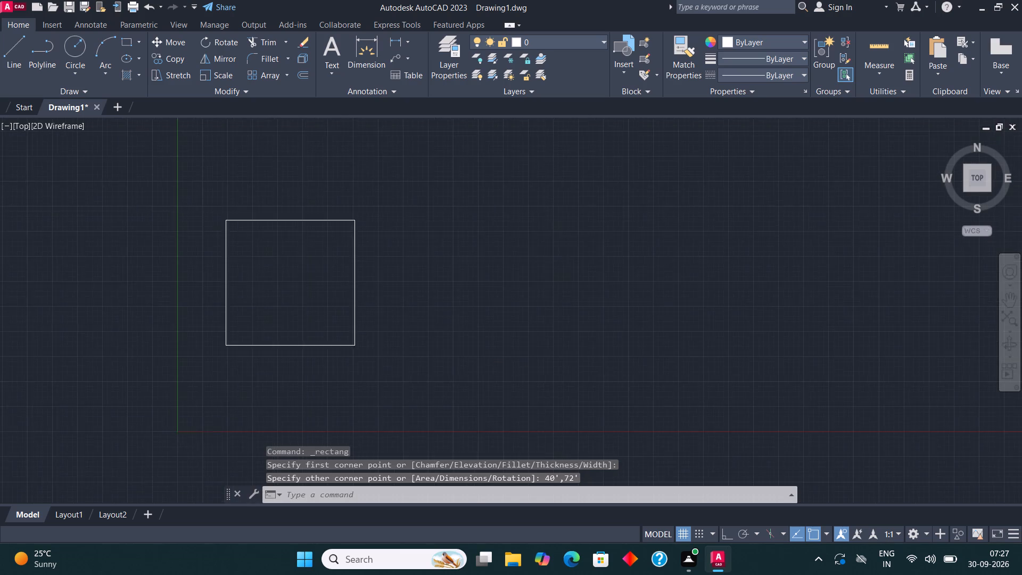
scroll(332, 268, "up", 1)
left_click(363, 51)
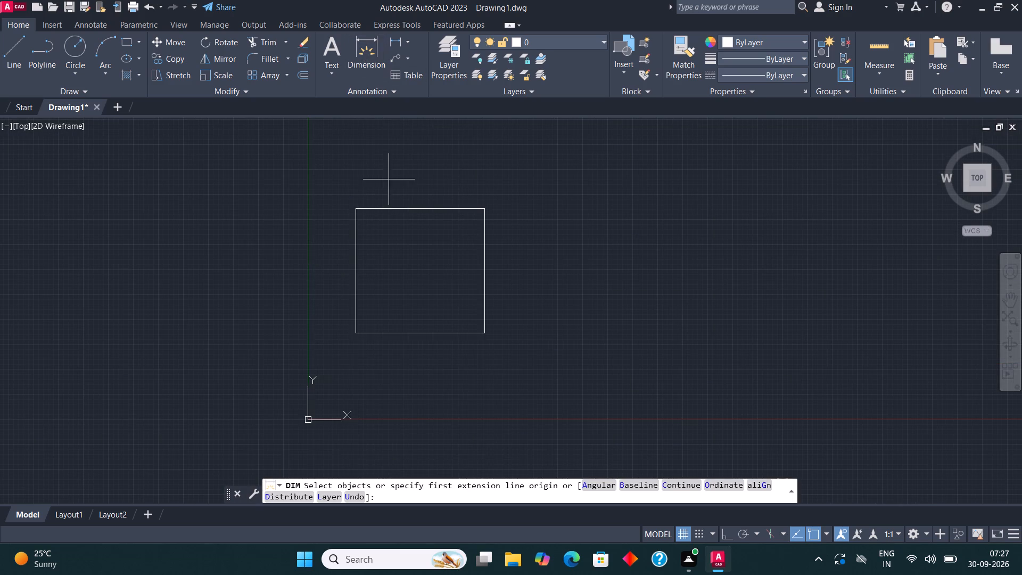
scroll(391, 191, "up", 1)
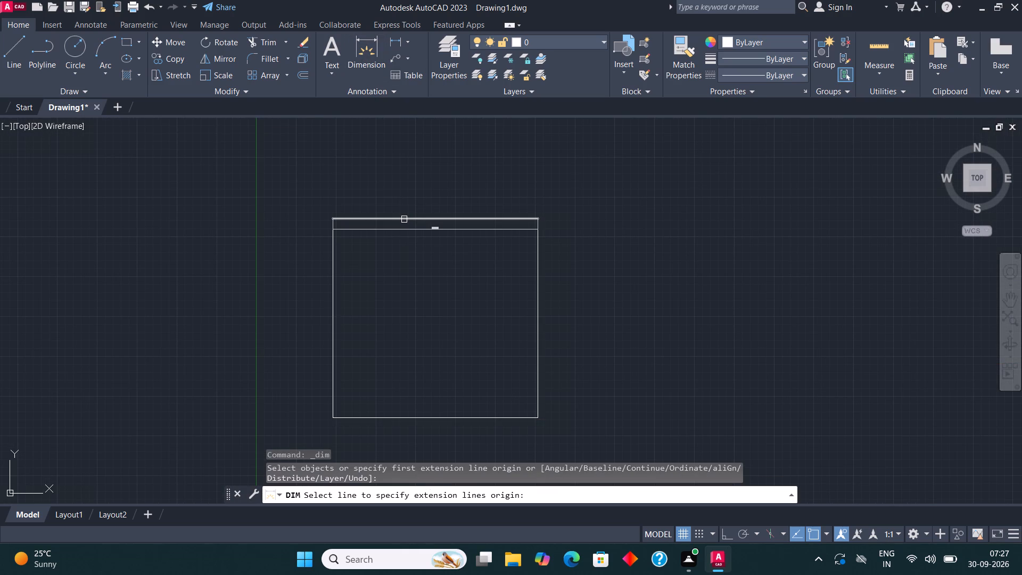
left_click(405, 219)
scroll(412, 186, "up", 3)
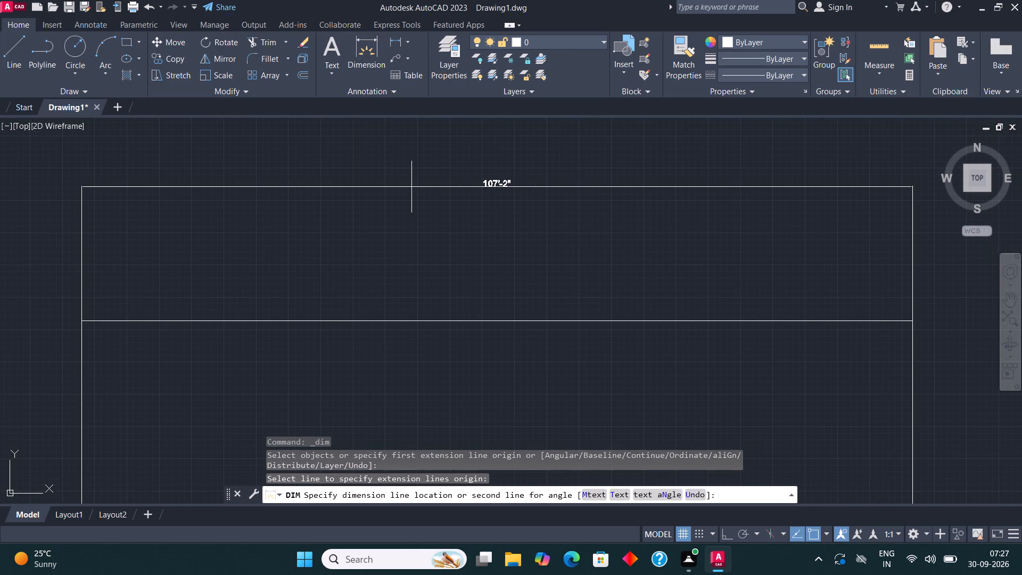
key("Escape")
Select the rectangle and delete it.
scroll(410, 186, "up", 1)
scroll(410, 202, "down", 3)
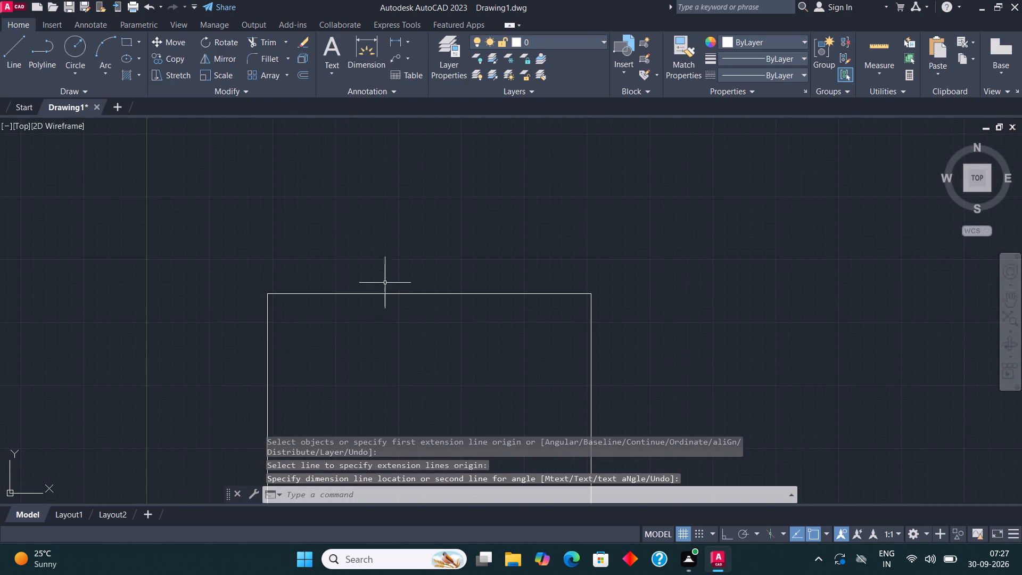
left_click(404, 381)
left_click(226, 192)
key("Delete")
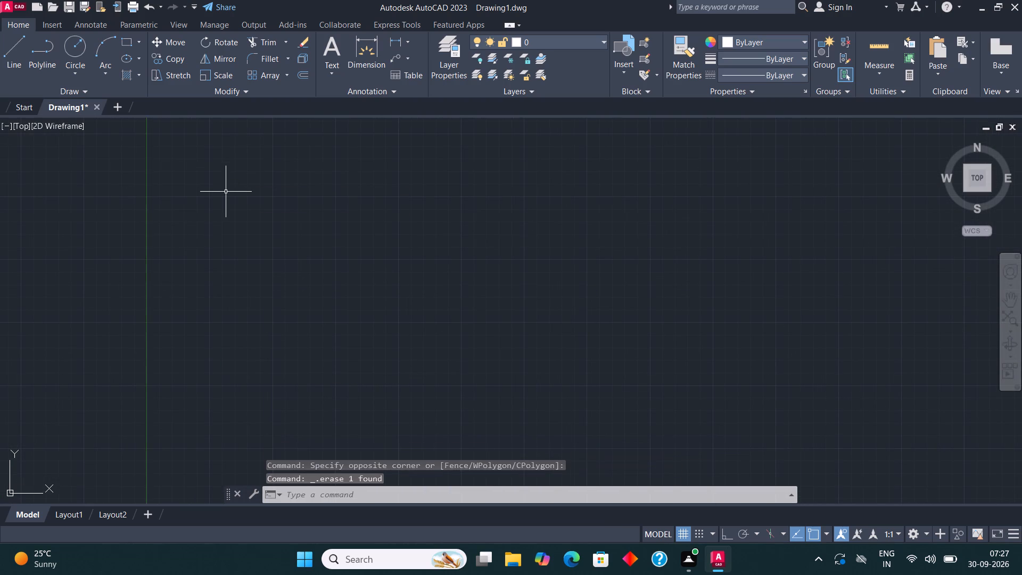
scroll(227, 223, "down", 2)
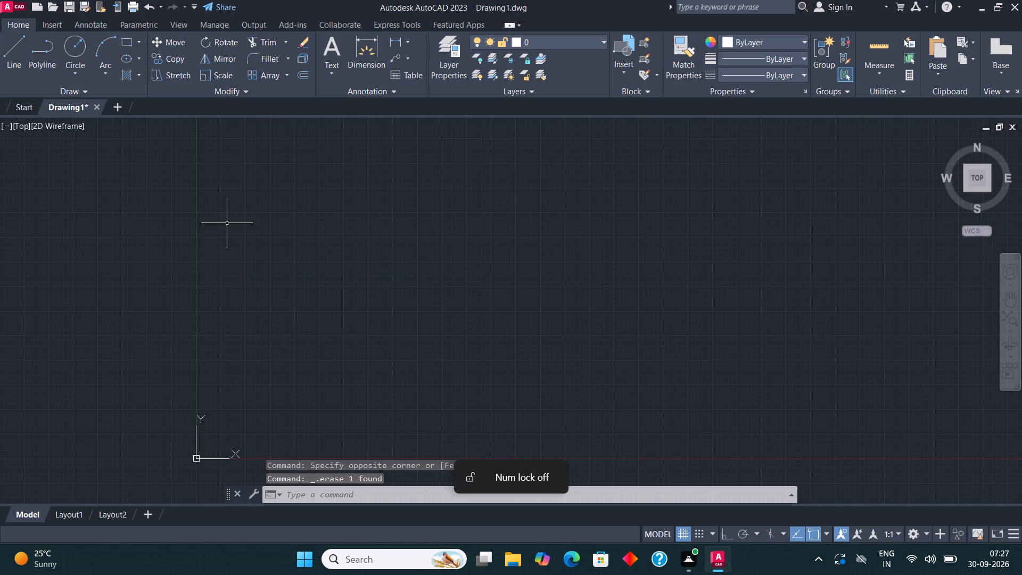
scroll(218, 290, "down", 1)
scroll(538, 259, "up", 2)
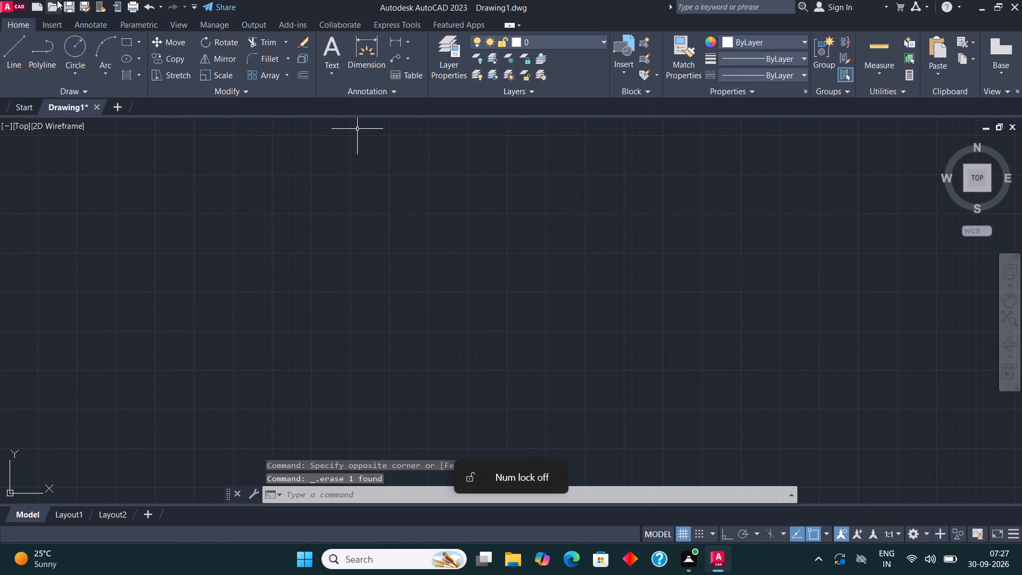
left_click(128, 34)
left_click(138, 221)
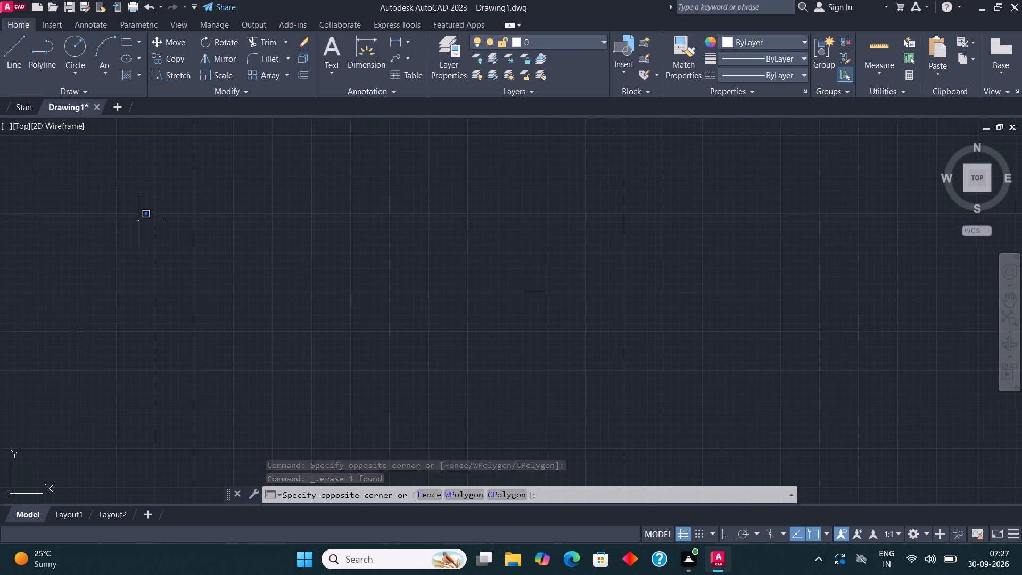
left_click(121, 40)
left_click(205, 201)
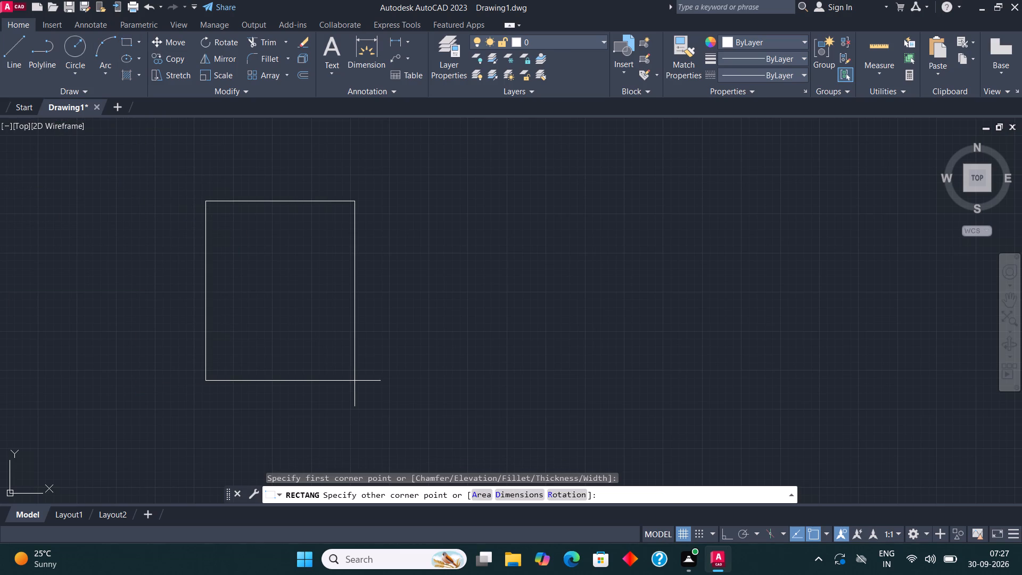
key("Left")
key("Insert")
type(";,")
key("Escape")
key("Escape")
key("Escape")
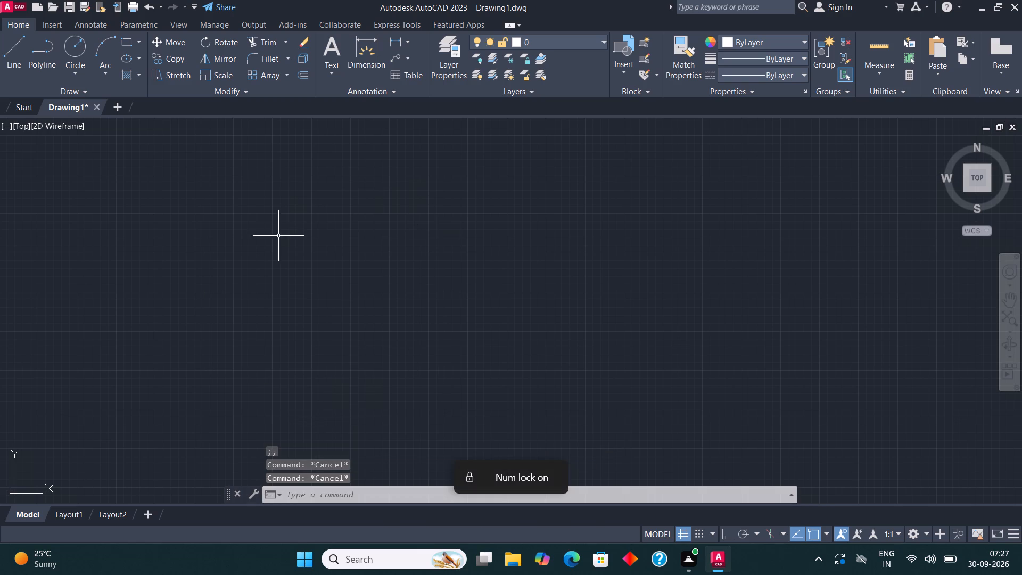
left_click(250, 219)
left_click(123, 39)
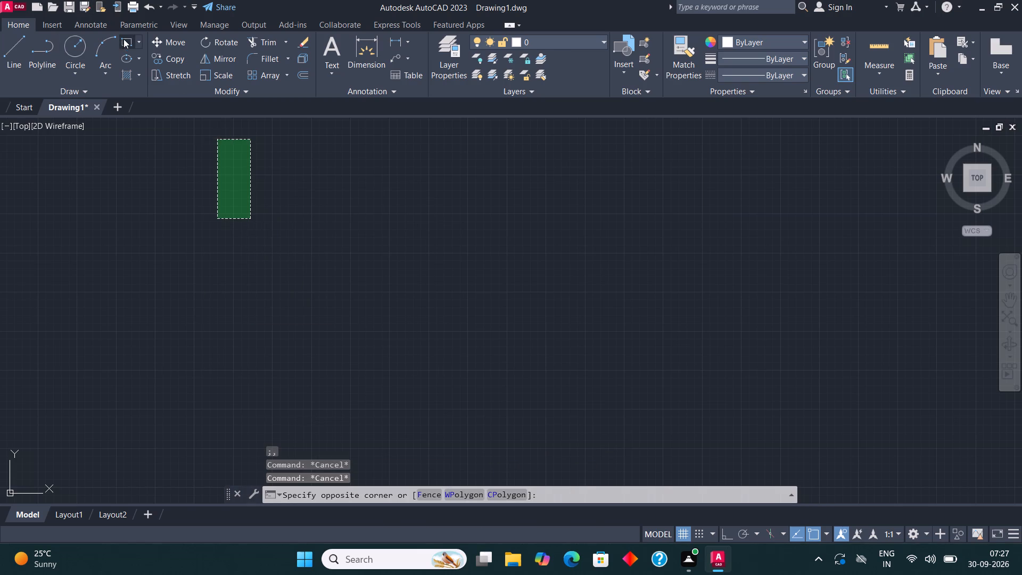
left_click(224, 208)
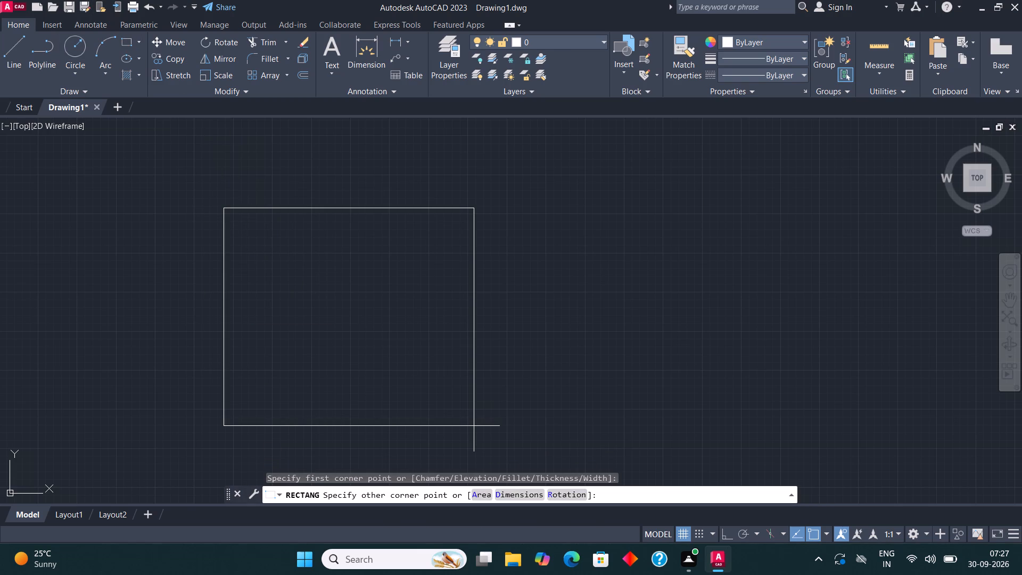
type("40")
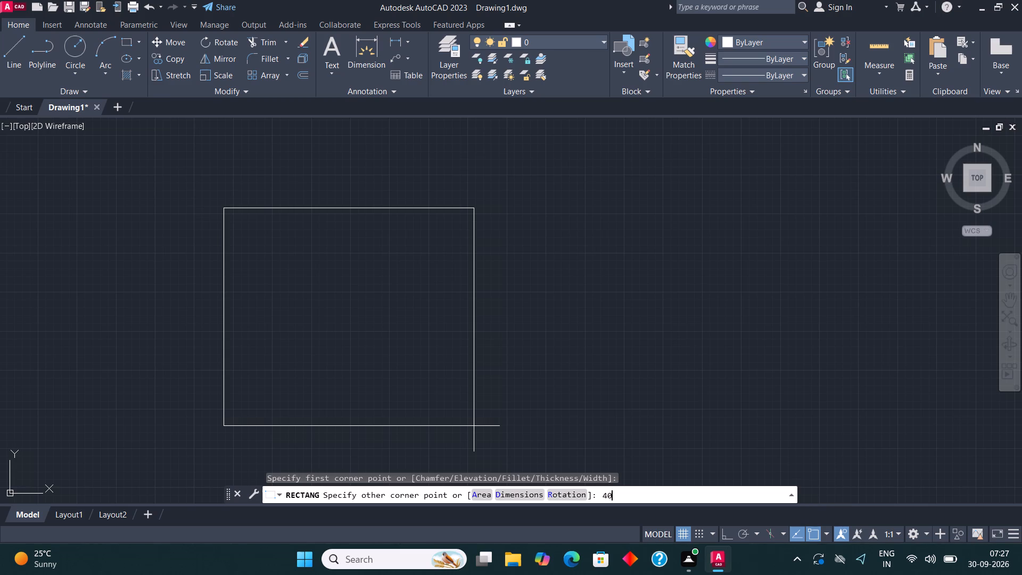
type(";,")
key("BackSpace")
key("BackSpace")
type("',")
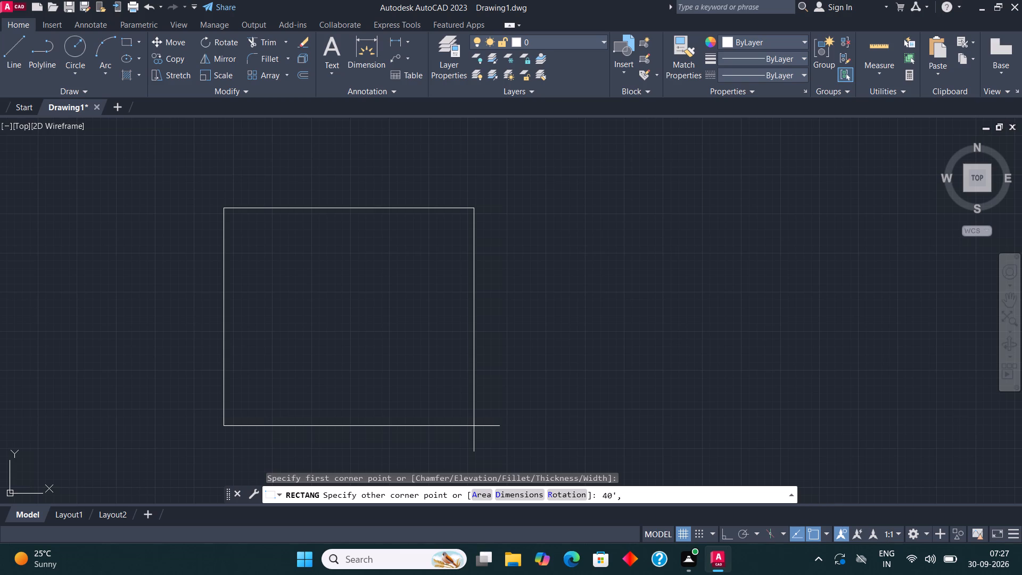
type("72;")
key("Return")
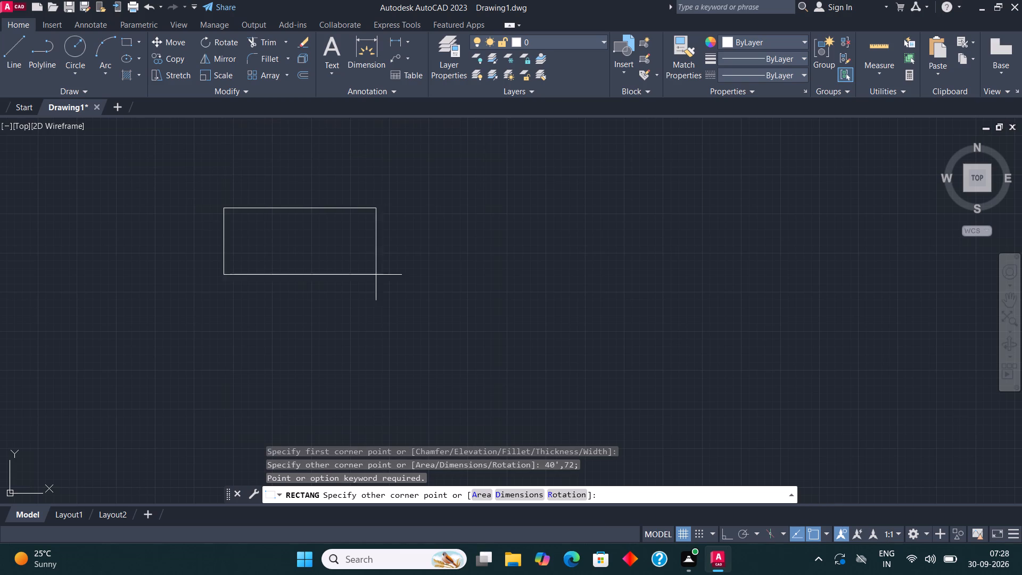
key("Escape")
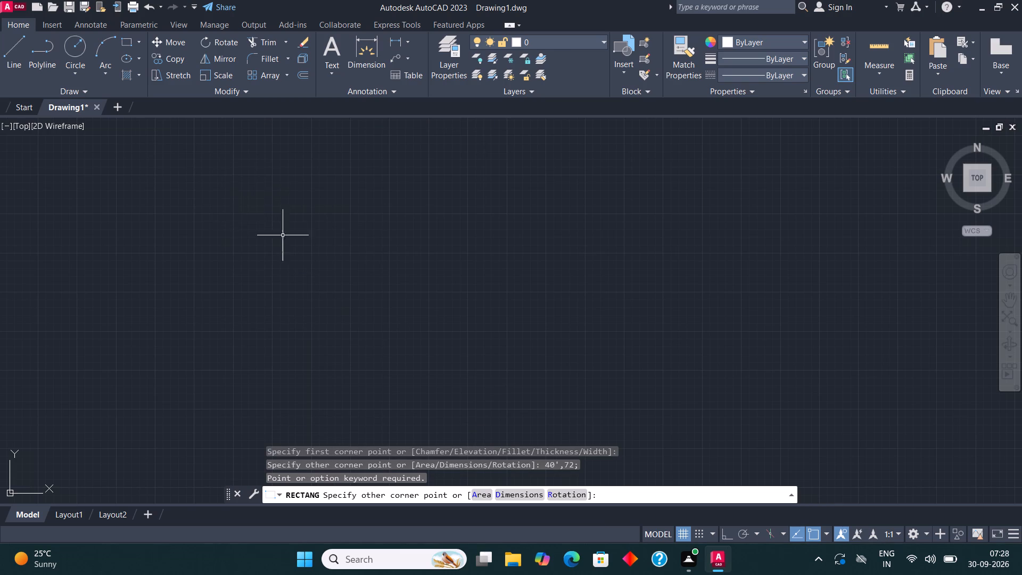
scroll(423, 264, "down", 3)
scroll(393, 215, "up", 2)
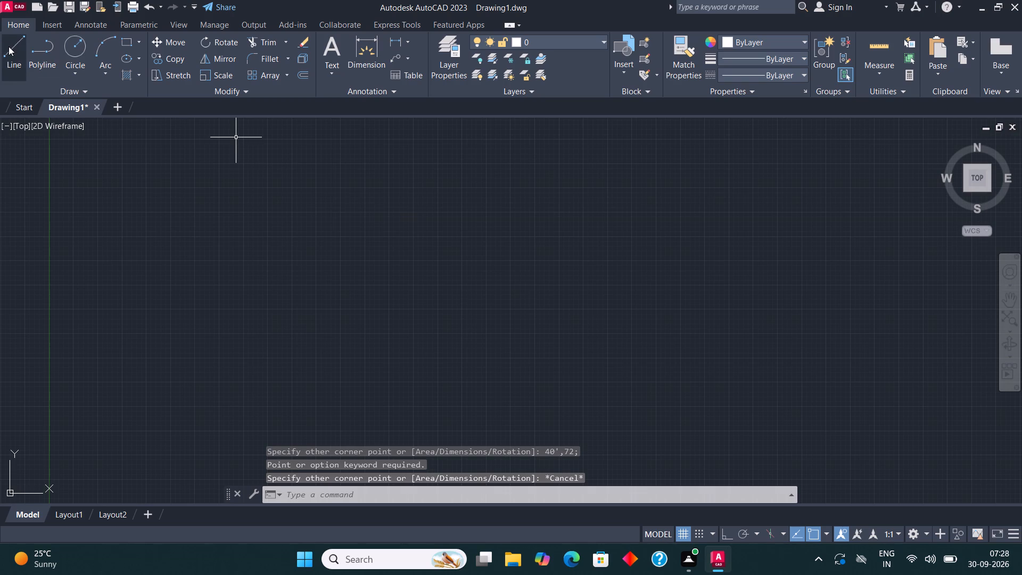
With snap and ortho on, draw a closed outline of four connected lines, 40' wide by 72' high, from a freely placed corner.
left_click(9, 46)
left_click(127, 306)
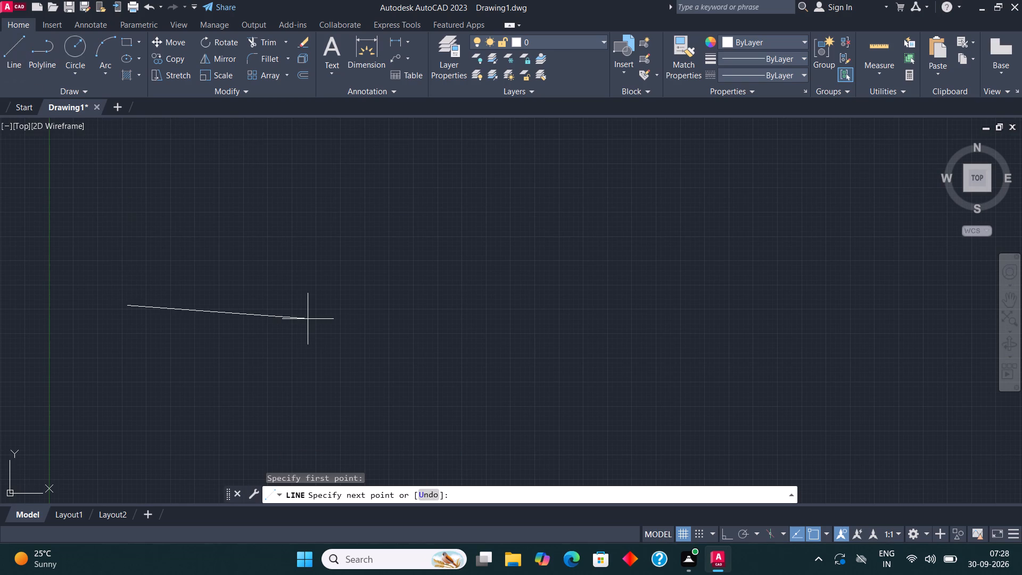
key("F9")
key("F8")
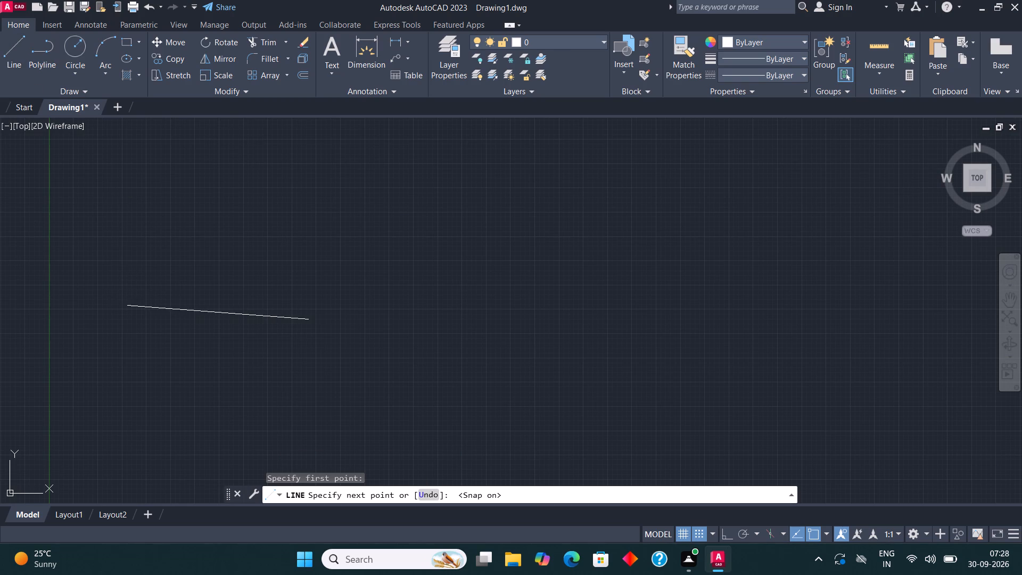
type("40'")
key("Return")
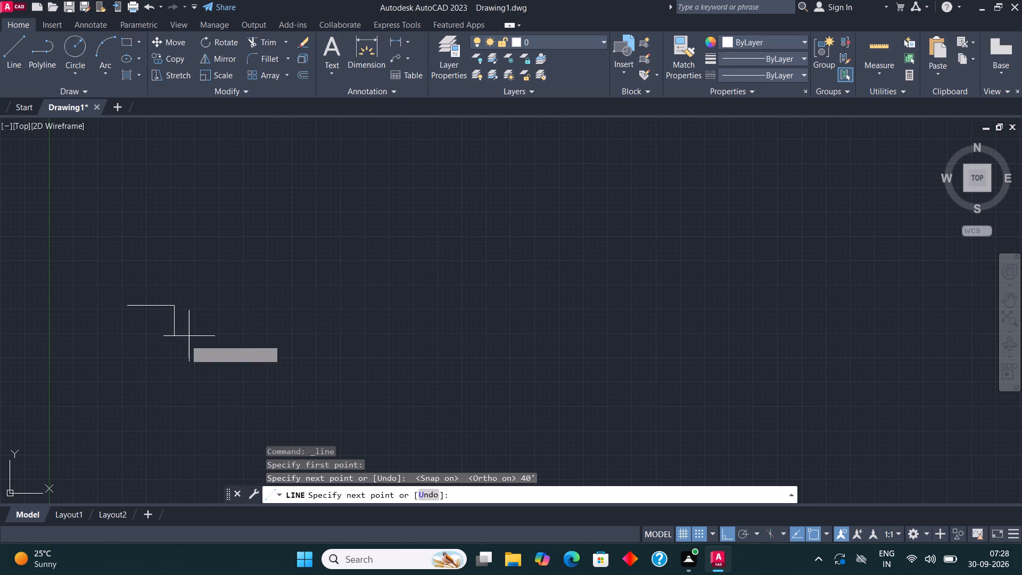
type("72'")
key("Return")
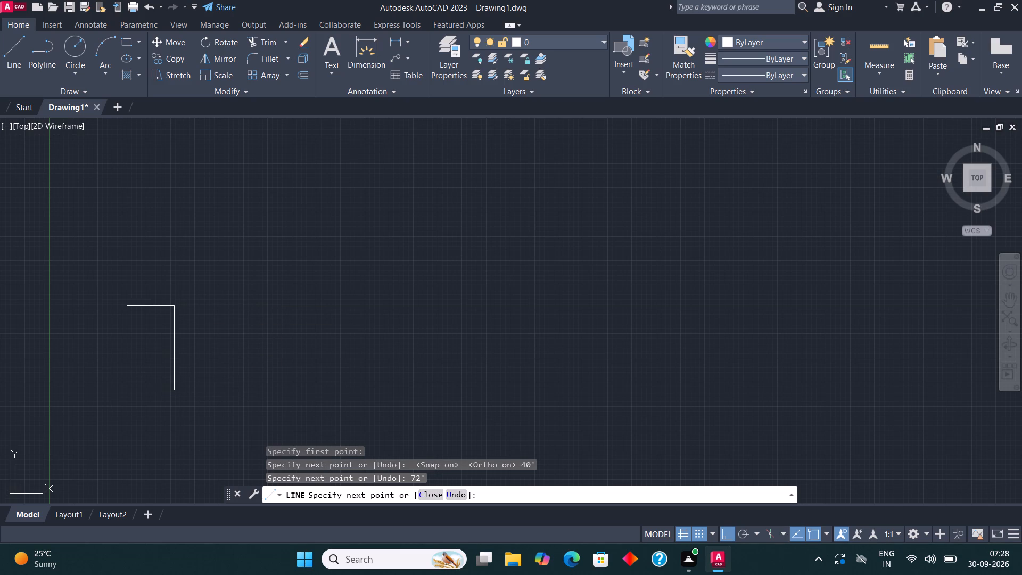
type("40'")
key("Return")
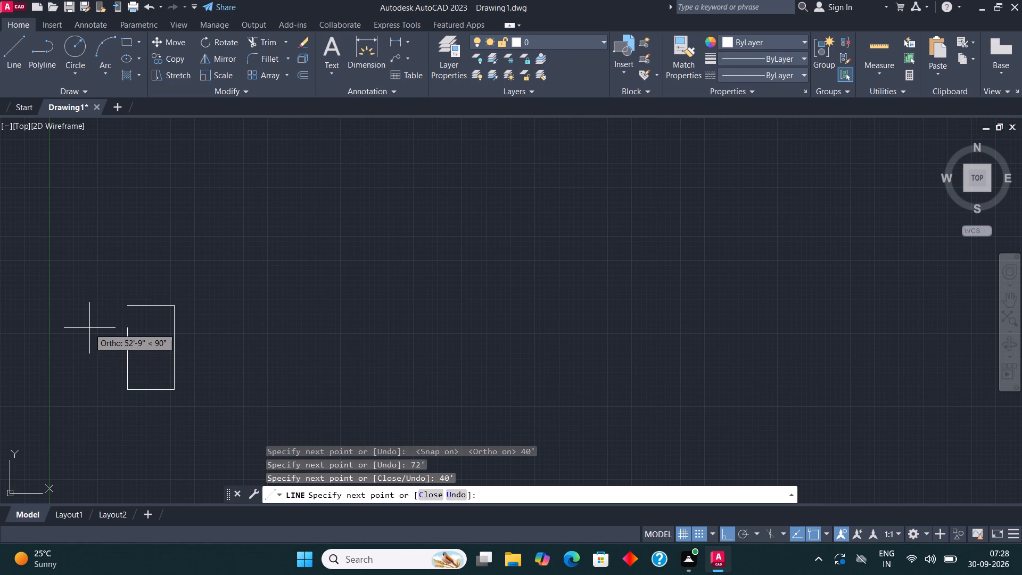
type("72'")
key("Return")
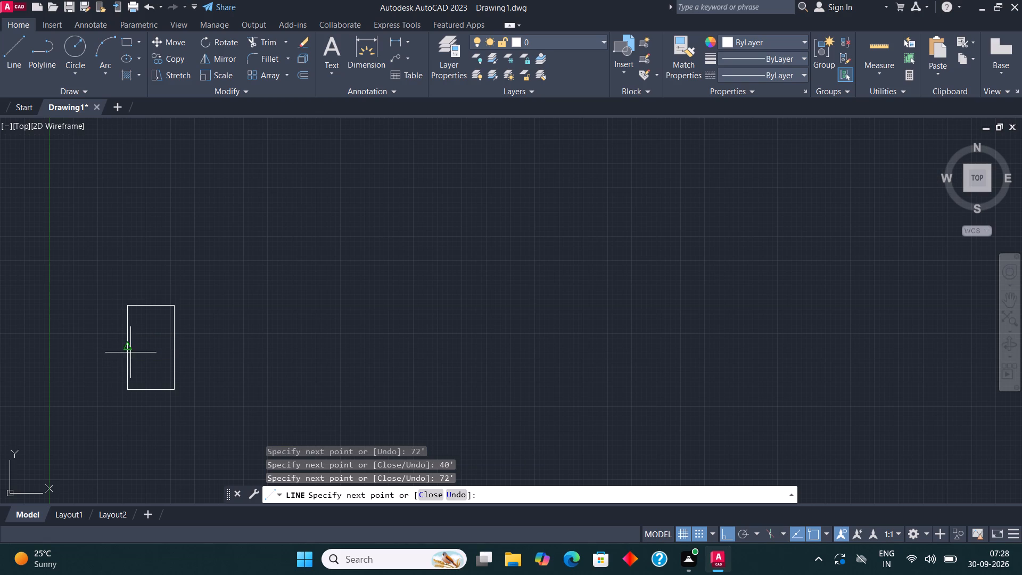
key("Escape")
Offset the top, left and right lines of the outline 9" inward.
scroll(326, 420, "down", 2)
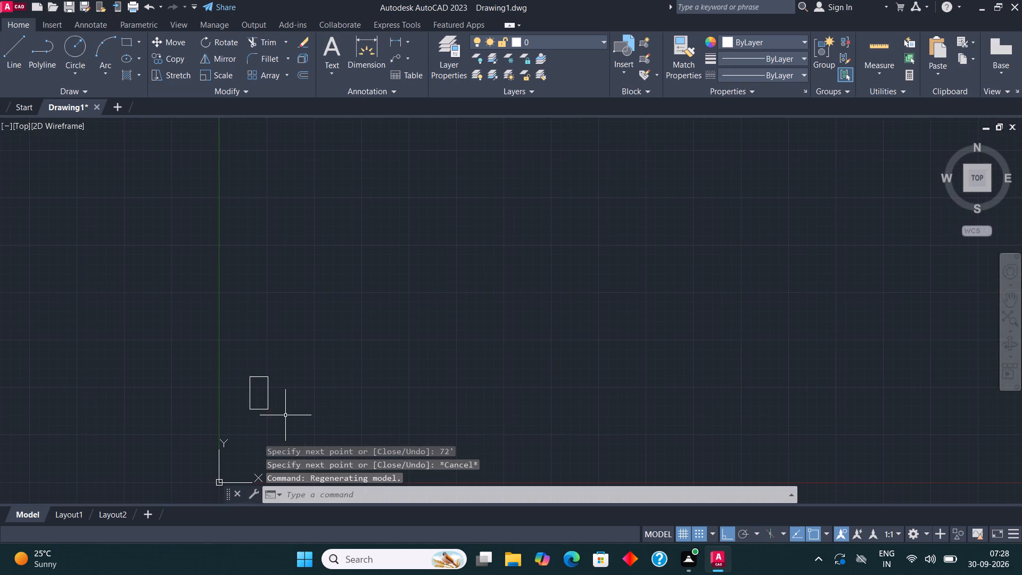
scroll(216, 410, "up", 1)
scroll(253, 256, "down", 2)
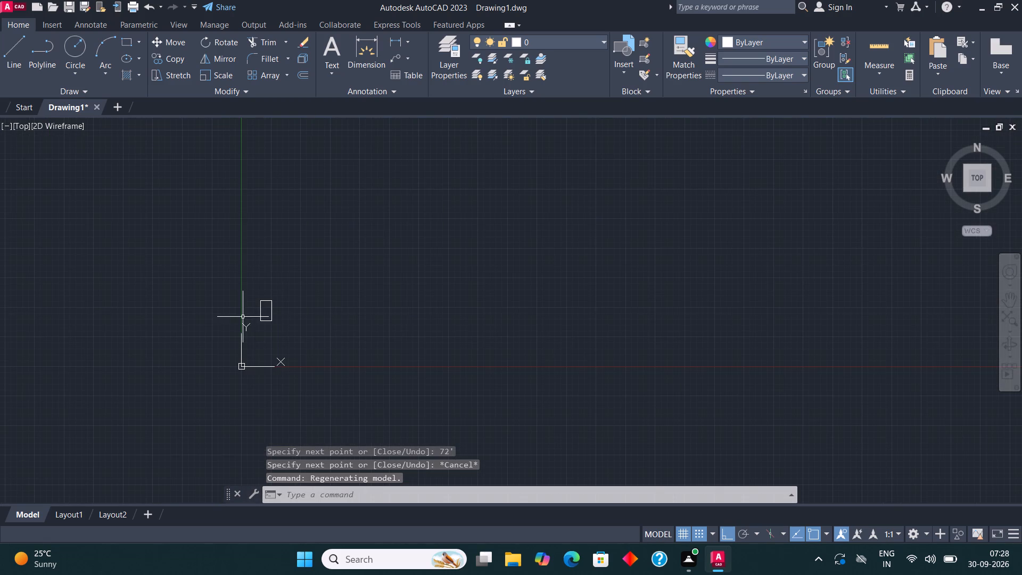
scroll(243, 317, "up", 4)
scroll(468, 193, "down", 1)
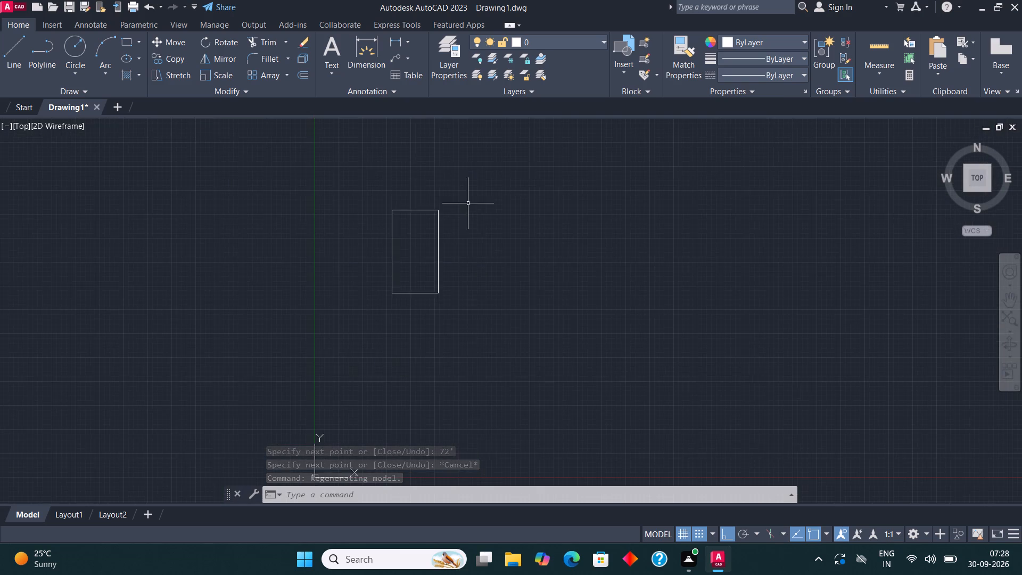
scroll(468, 167, "up", 1)
scroll(461, 209, "up", 1)
left_click(328, 321)
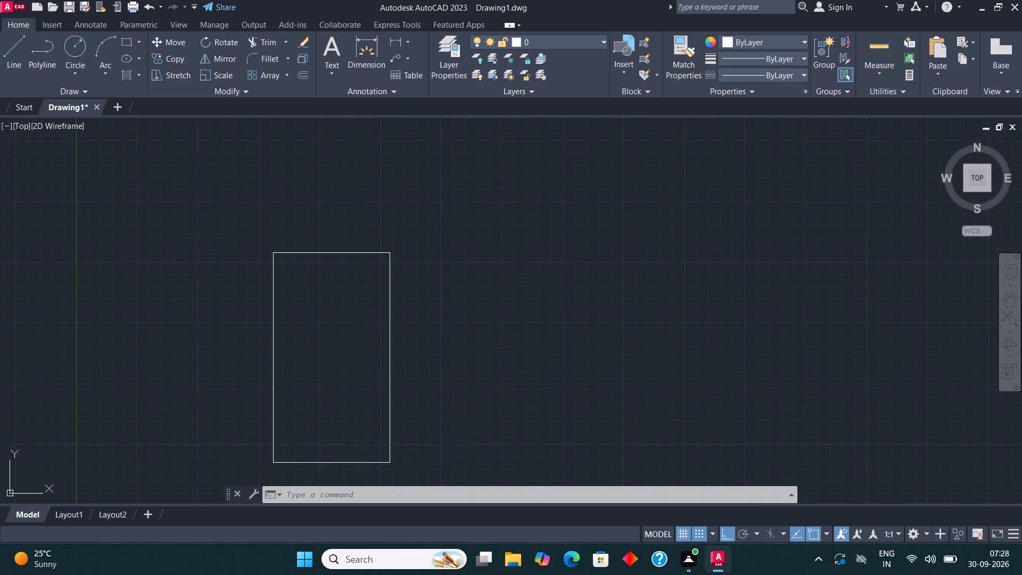
left_click(191, 201)
scroll(404, 388, "down", 1)
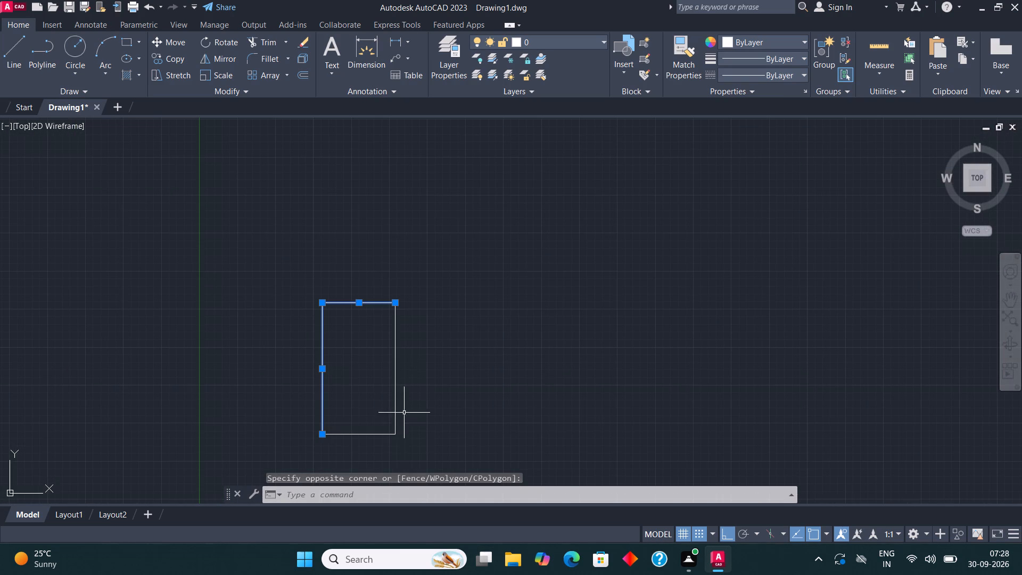
left_click(407, 443)
left_click(327, 388)
scroll(369, 359, "up", 2)
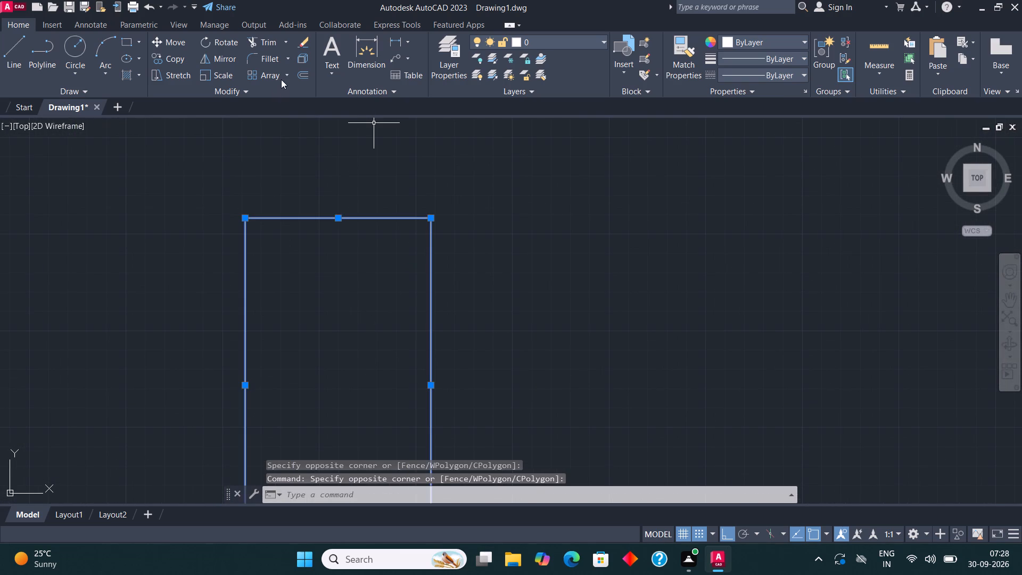
left_click(299, 79)
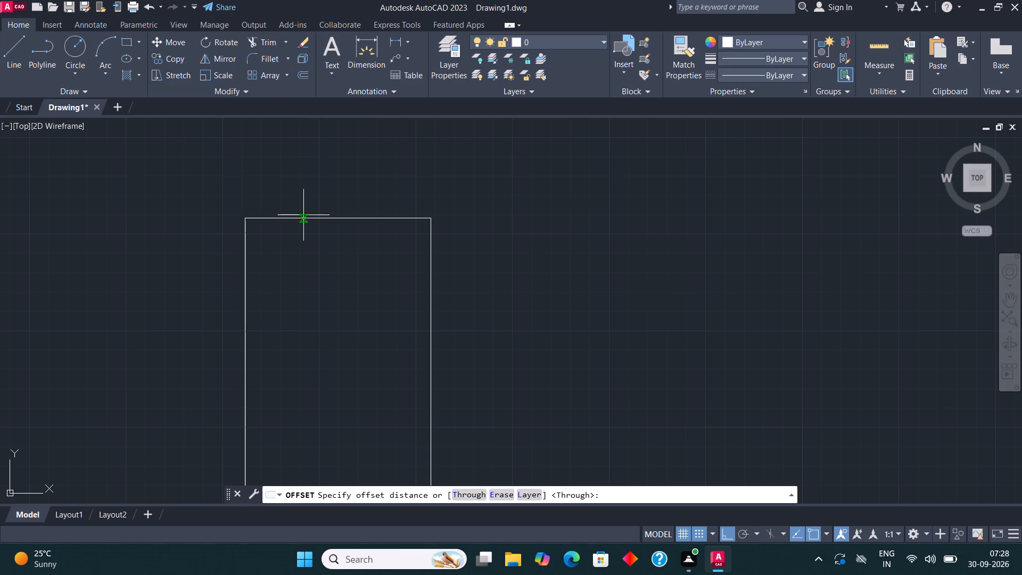
left_click(302, 217)
type("9\"")
key("Return")
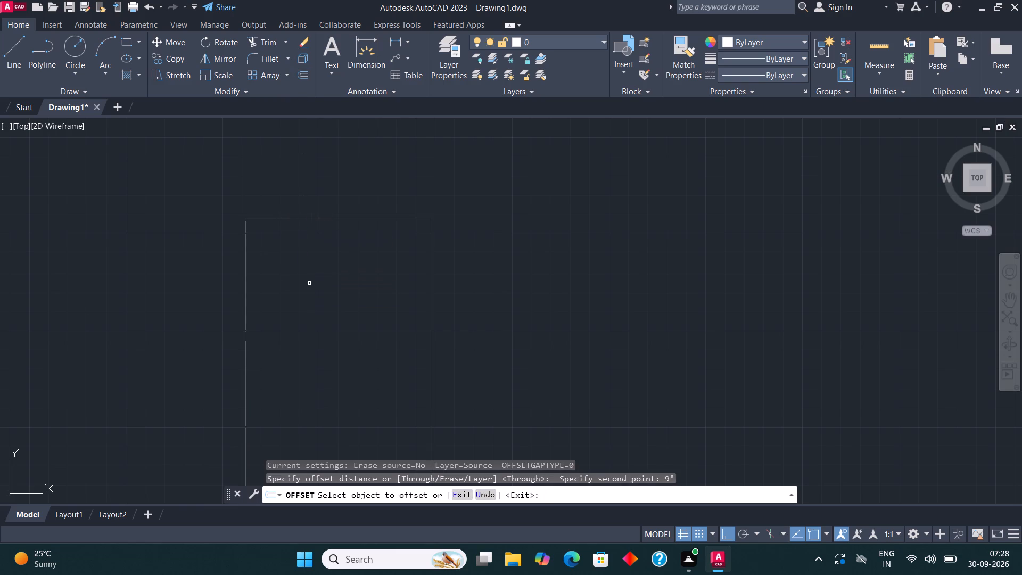
left_click(329, 218)
left_click(324, 272)
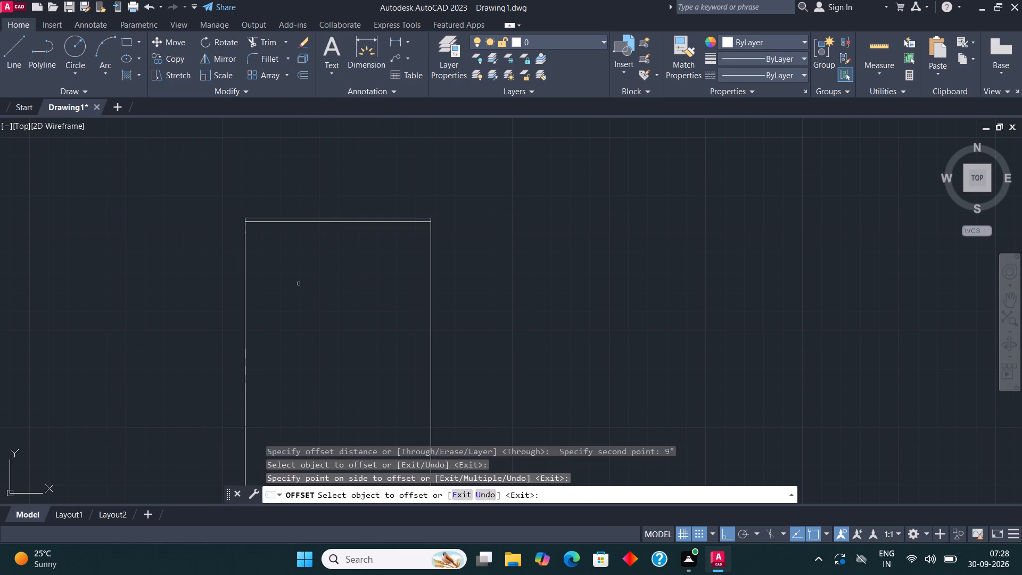
left_click(246, 318)
left_click(362, 321)
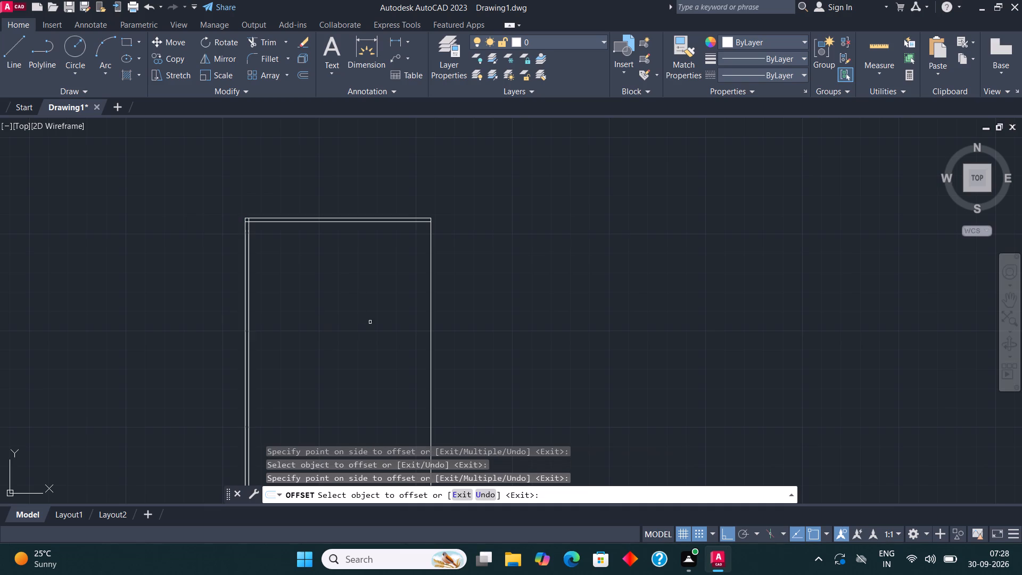
left_click(432, 320)
left_click(367, 316)
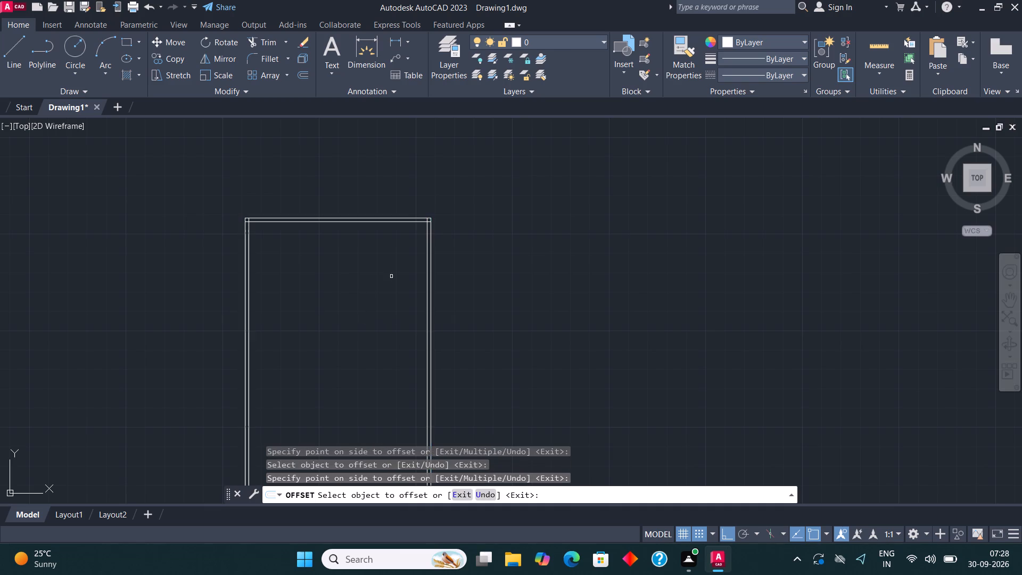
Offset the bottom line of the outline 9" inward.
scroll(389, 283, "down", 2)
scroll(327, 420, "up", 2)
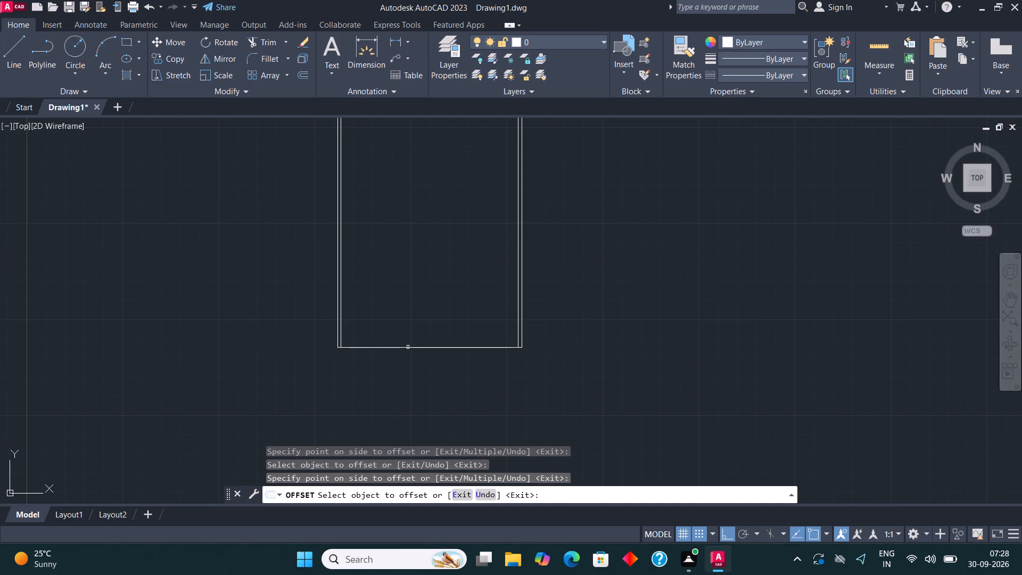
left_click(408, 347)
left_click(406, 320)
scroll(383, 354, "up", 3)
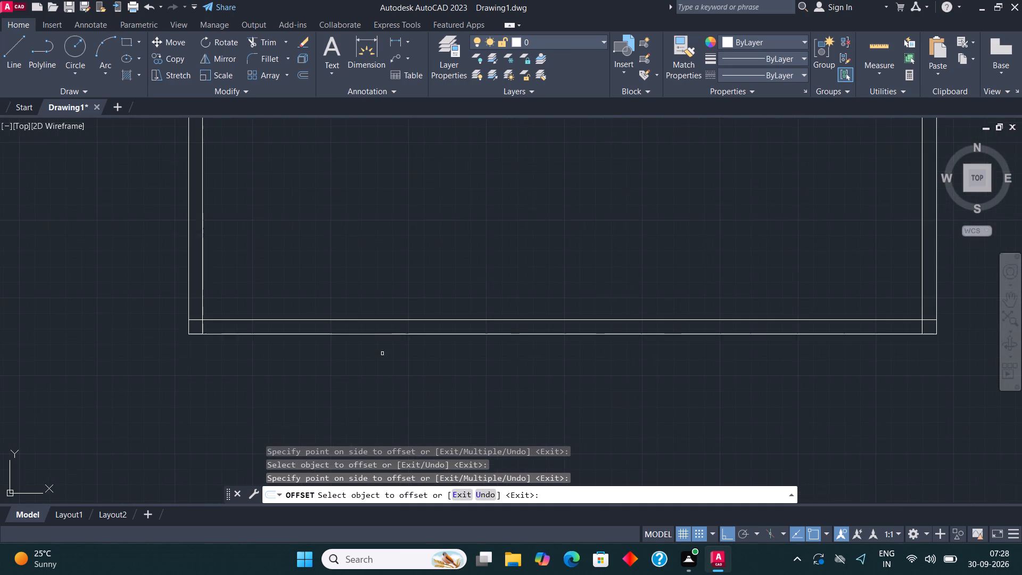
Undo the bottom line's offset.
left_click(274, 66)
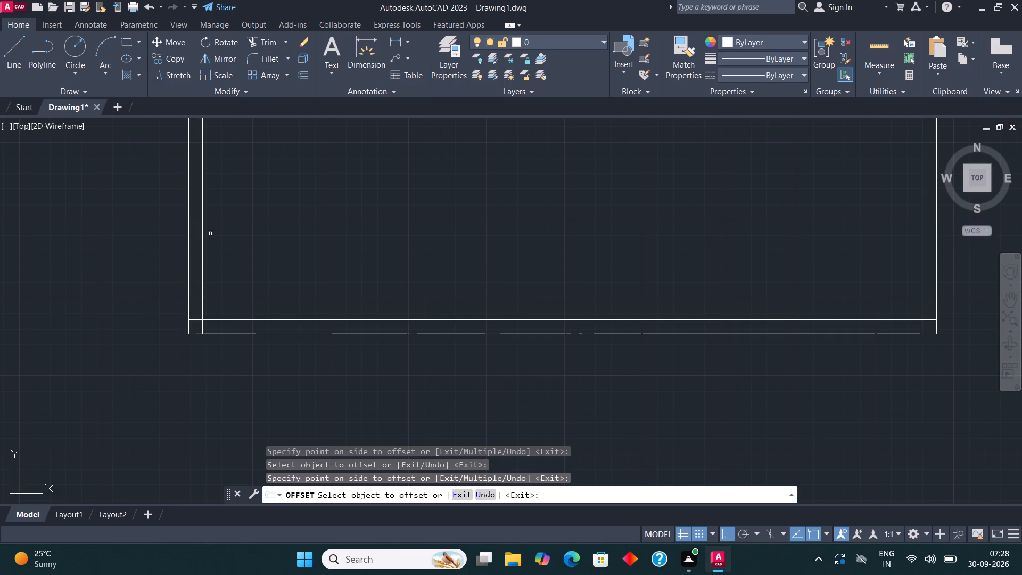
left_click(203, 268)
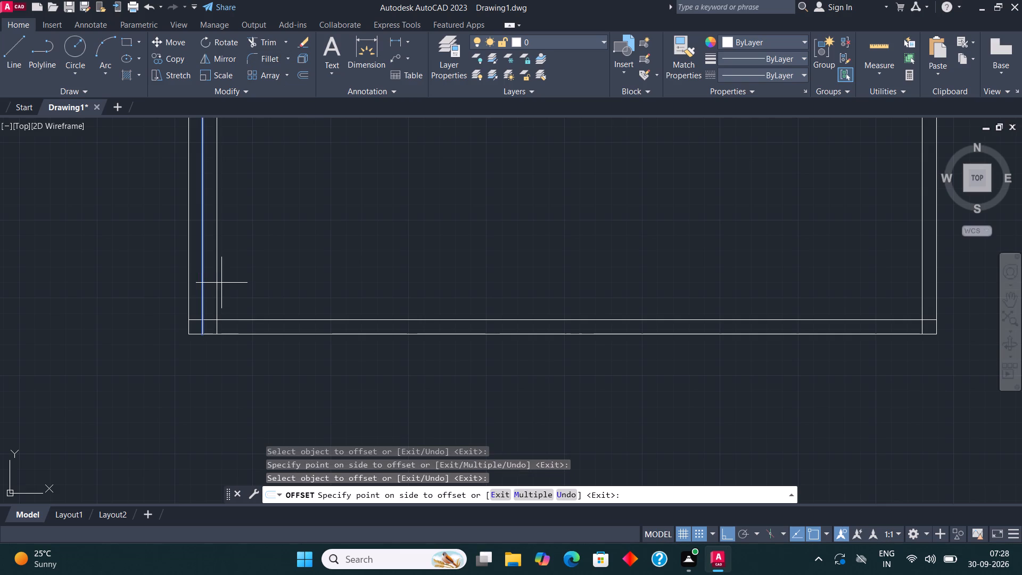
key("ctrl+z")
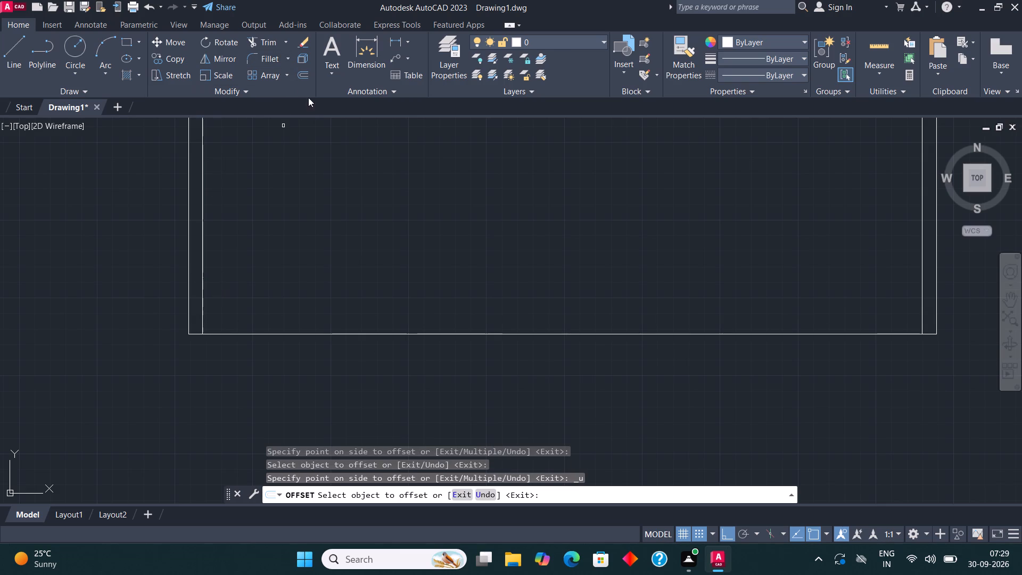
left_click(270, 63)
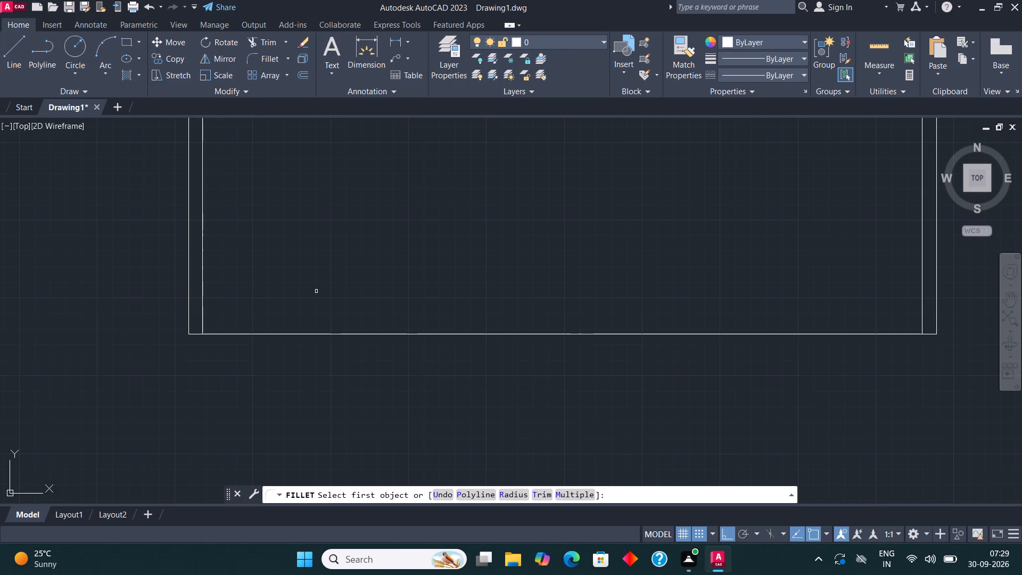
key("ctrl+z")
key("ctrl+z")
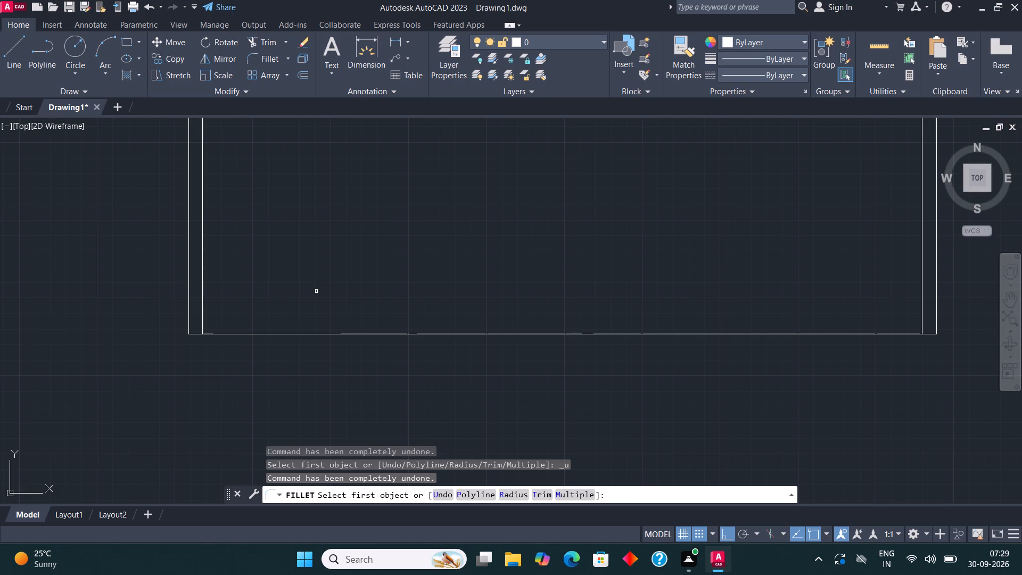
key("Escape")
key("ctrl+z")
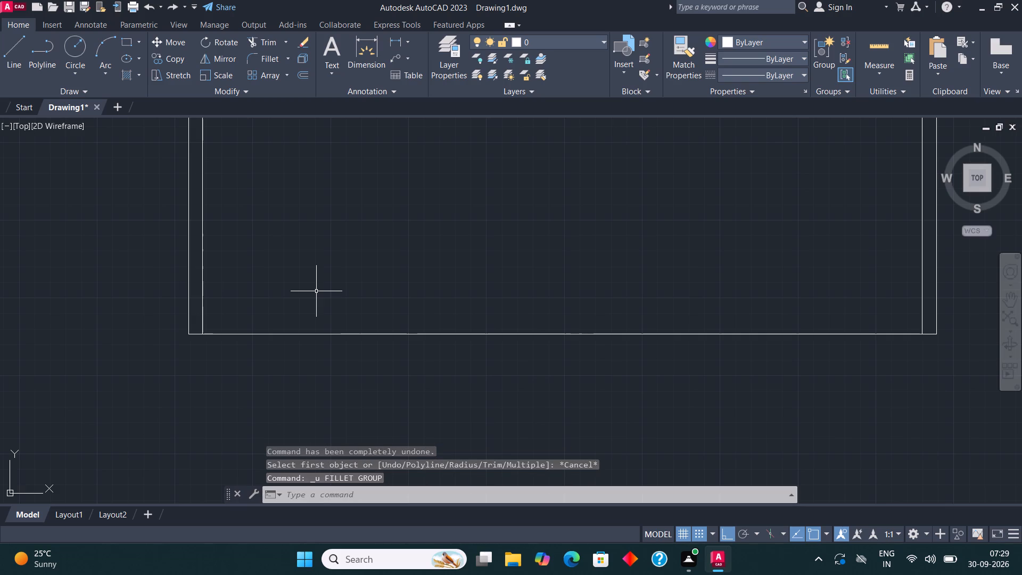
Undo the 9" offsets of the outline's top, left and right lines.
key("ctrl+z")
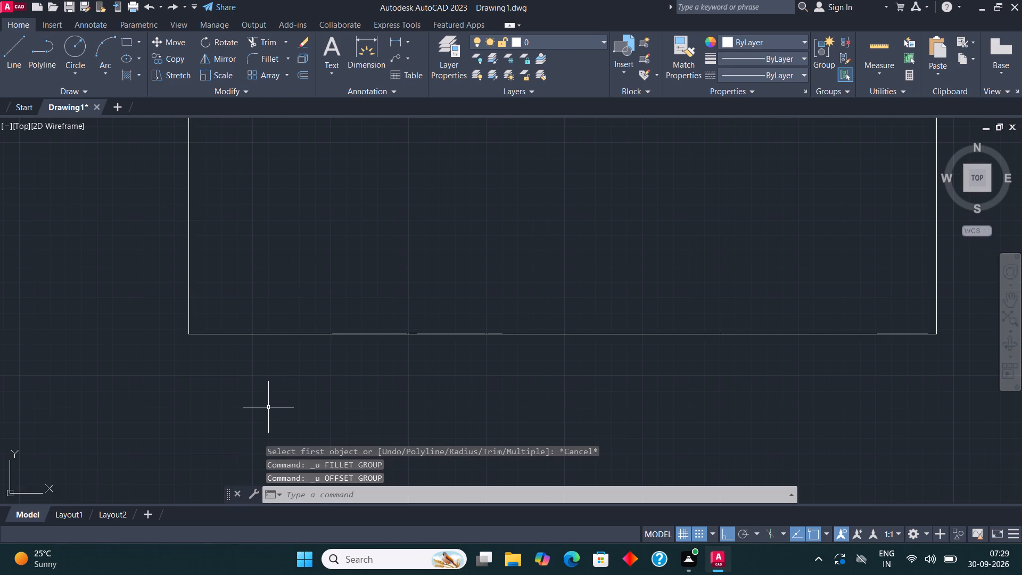
Offset all four lines of the outline 9" inward, in the order top, right, left and bottom.
scroll(284, 468, "down", 4)
scroll(309, 369, "down", 6)
scroll(323, 289, "up", 4)
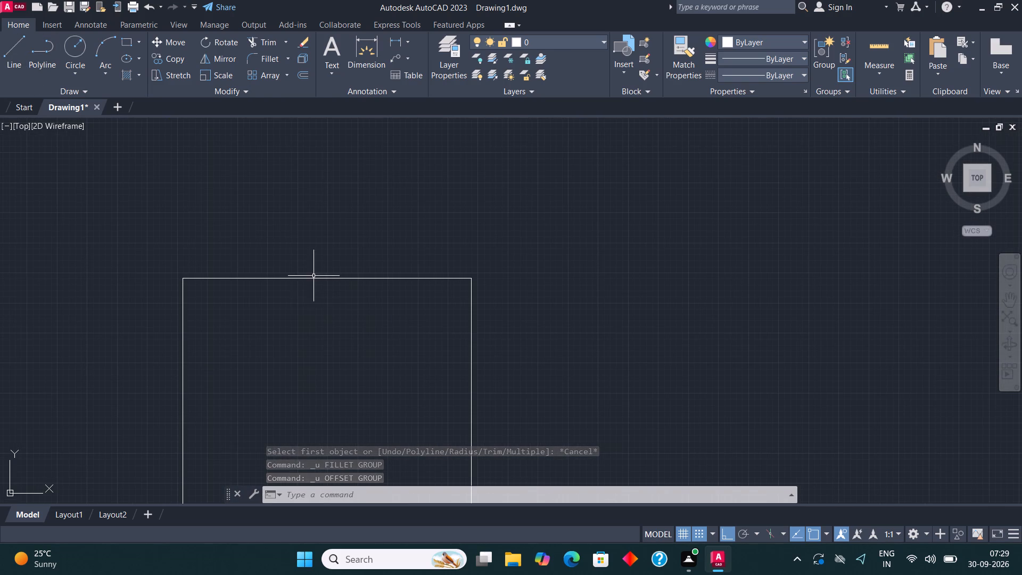
left_click(310, 302)
left_click(276, 237)
left_click(300, 73)
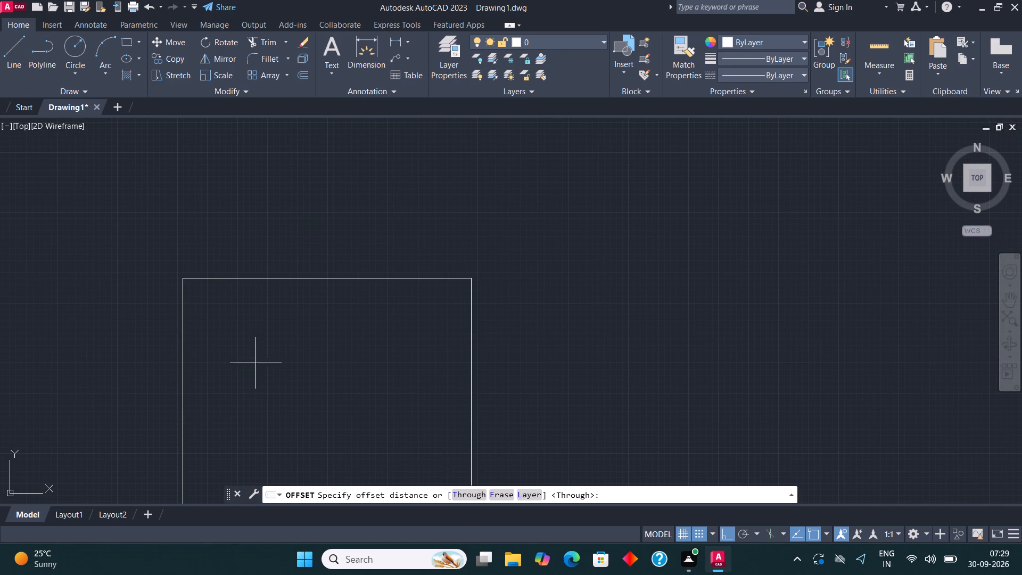
left_click(322, 274)
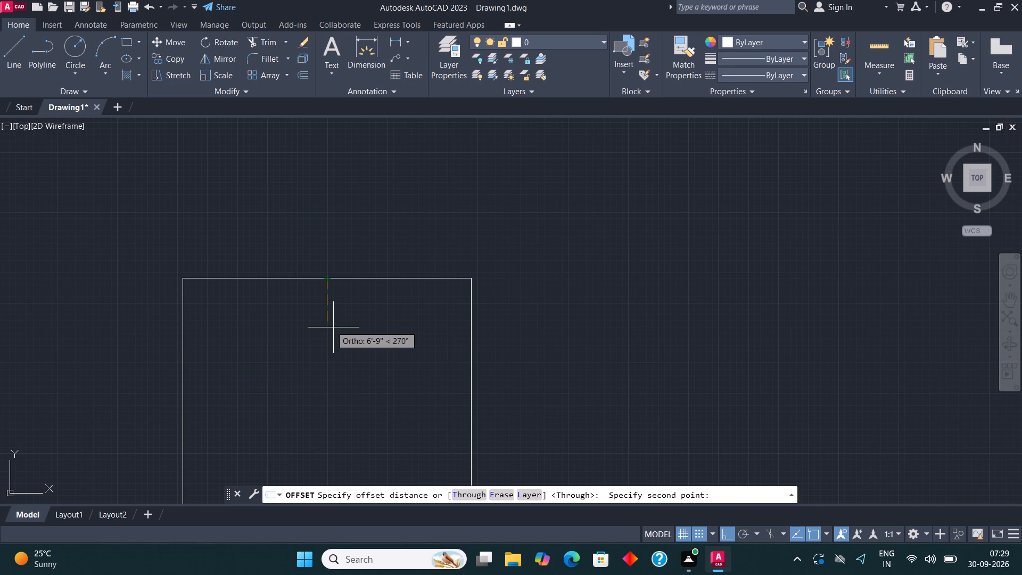
type("9\"")
key("Return")
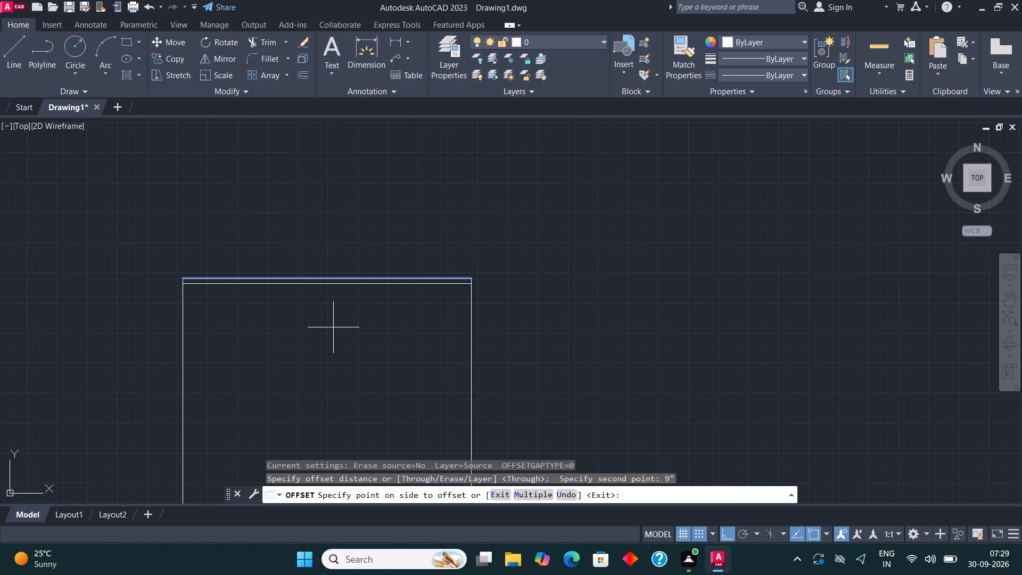
left_click(331, 325)
left_click(473, 394)
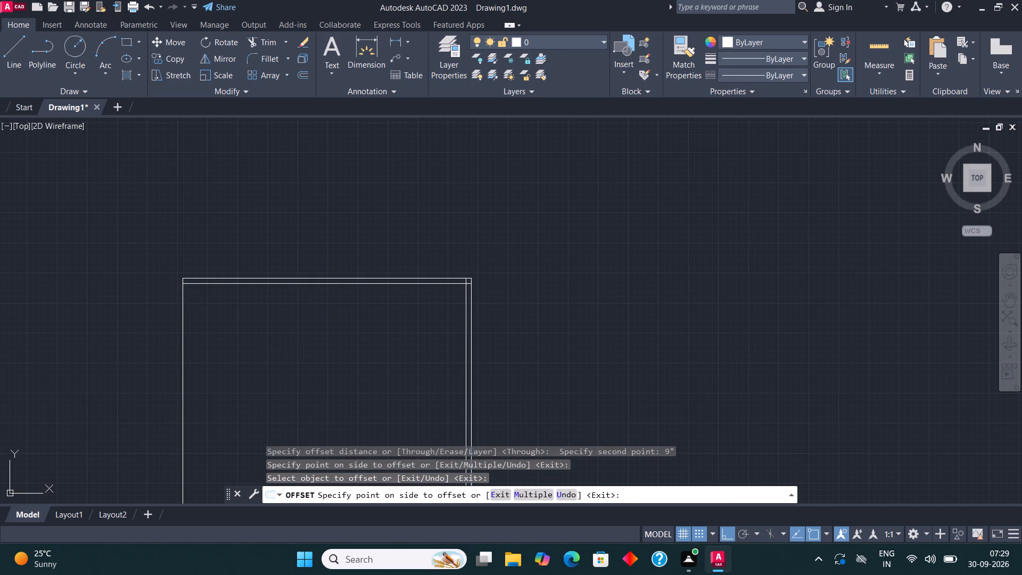
left_click(391, 389)
left_click(185, 386)
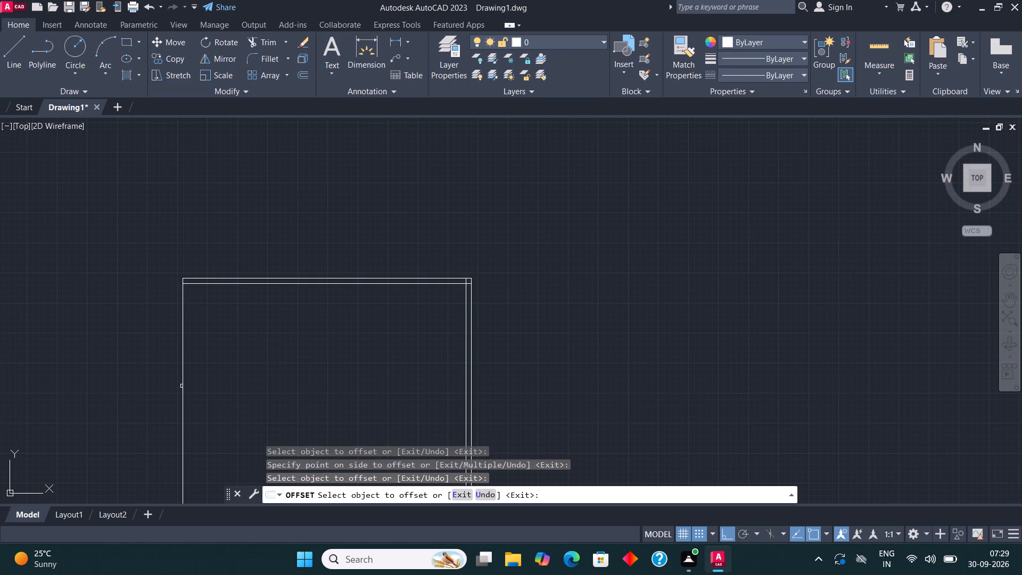
left_click(182, 386)
left_click(253, 374)
scroll(291, 366, "down", 5)
scroll(290, 412, "up", 4)
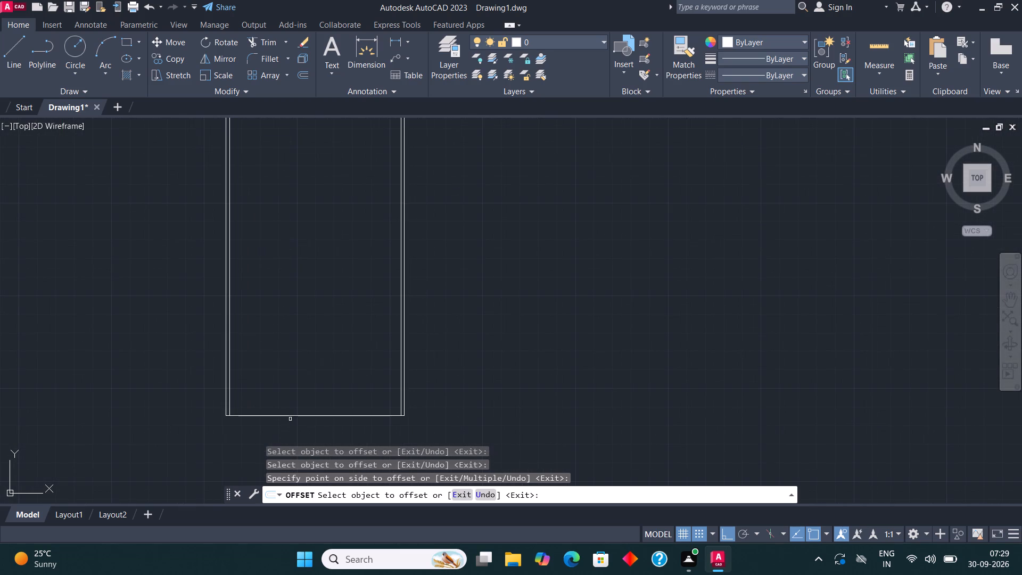
left_click(291, 415)
left_click(298, 380)
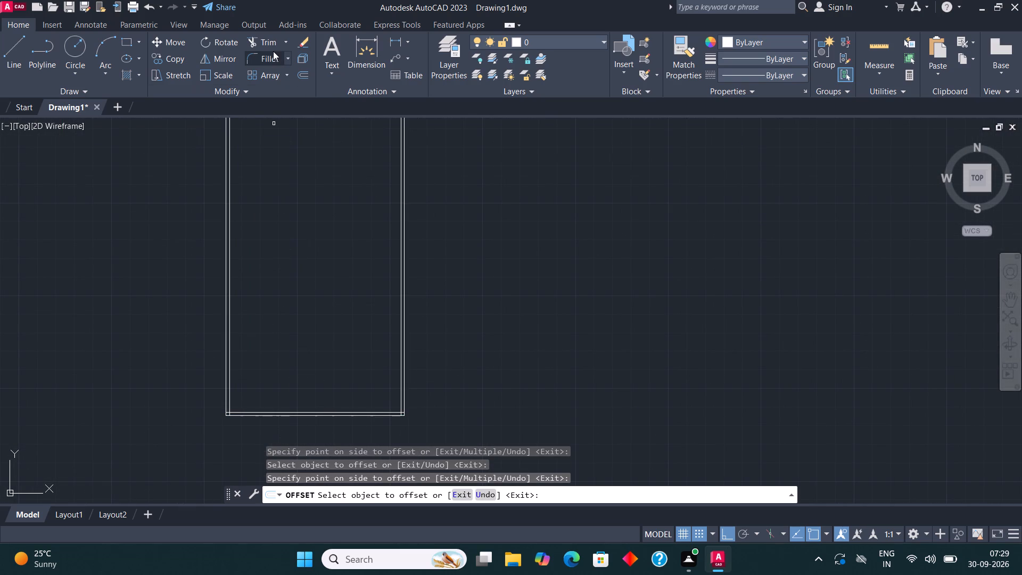
Fillet the inner wall lines into clean corners at the bottom-left and bottom-right of the plan.
left_click(271, 55)
scroll(230, 429, "up", 3)
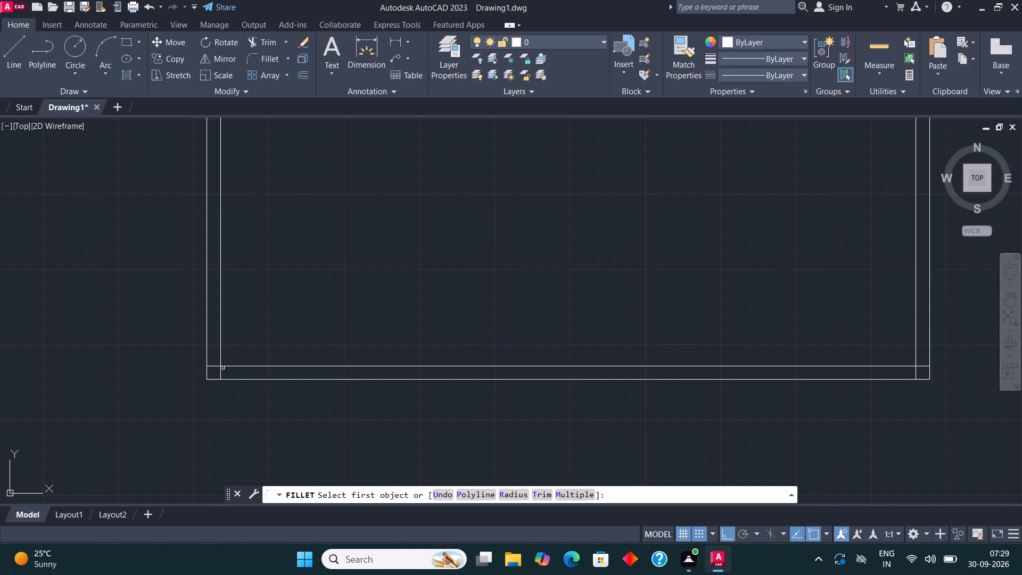
left_click(220, 338)
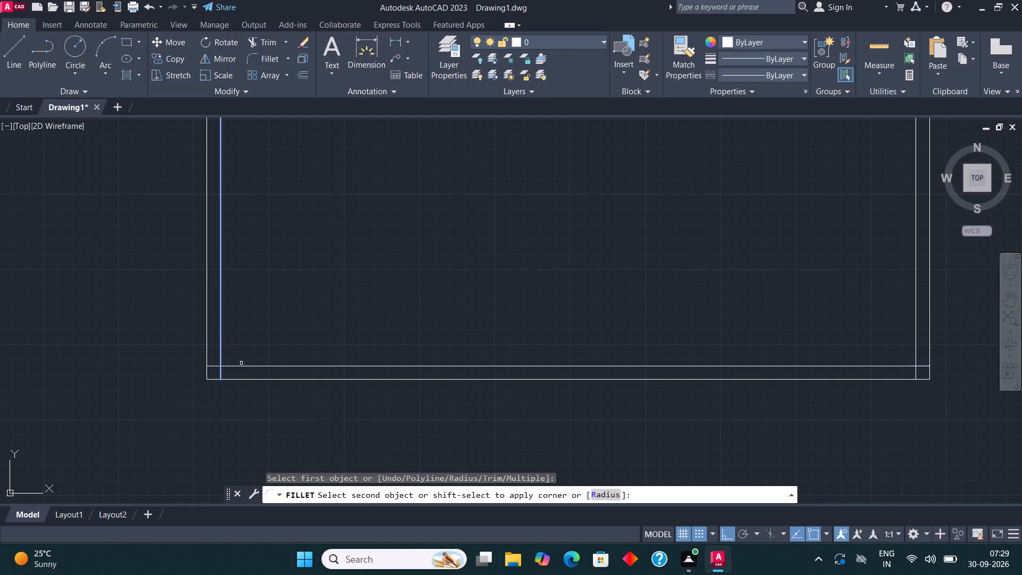
left_click(243, 366)
left_click(273, 63)
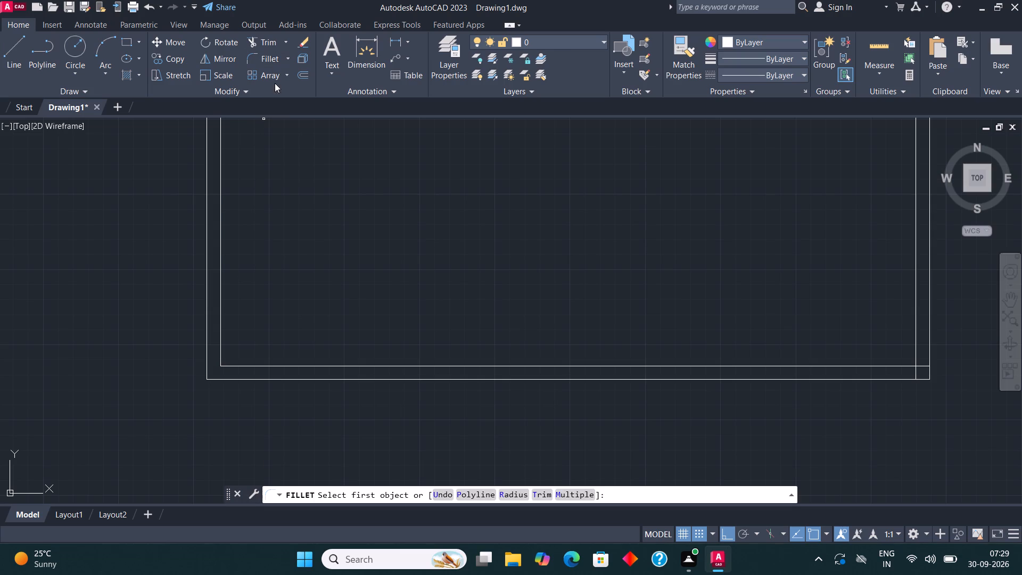
left_click(917, 344)
left_click(896, 366)
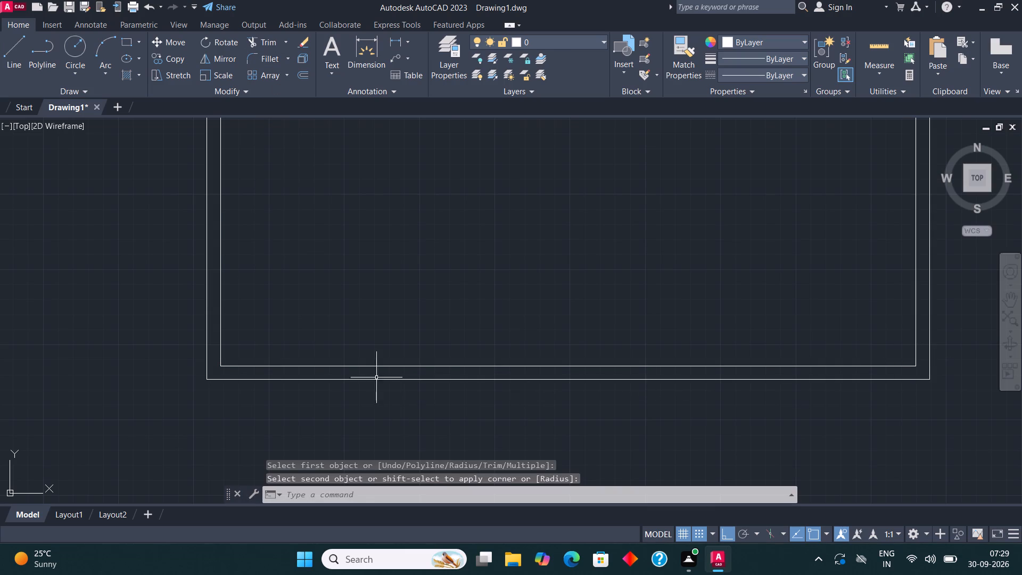
Fillet the inner wall lines into clean corners at the top-left and top-right of the plan.
scroll(365, 409, "down", 5)
scroll(350, 283, "up", 5)
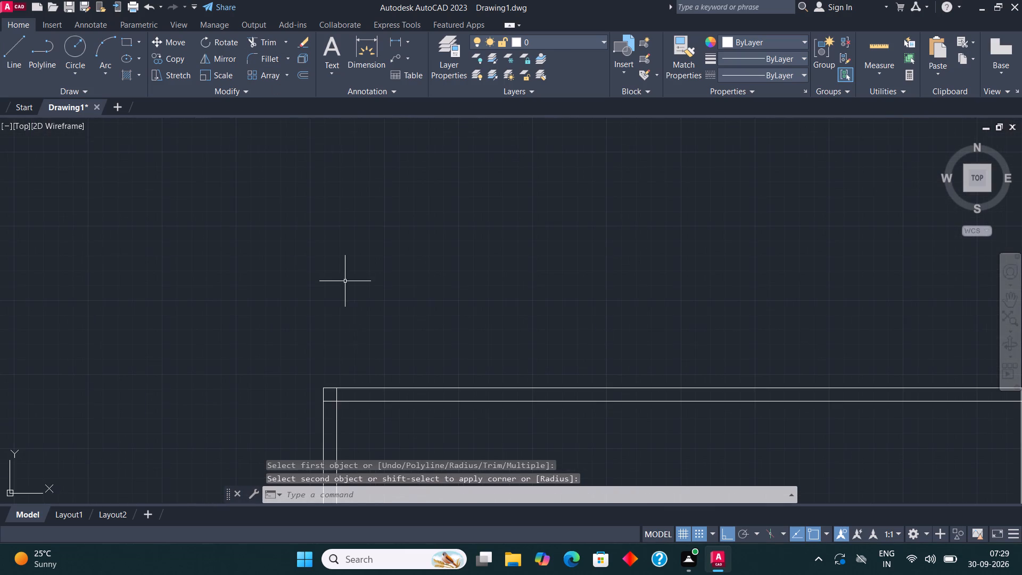
scroll(324, 433, "up", 1)
left_click(276, 61)
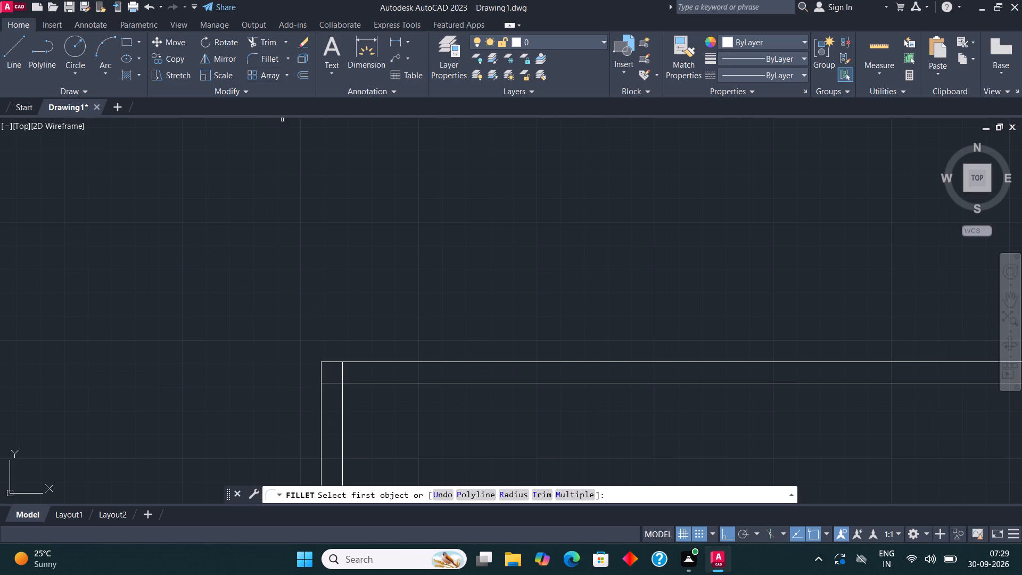
left_click(343, 423)
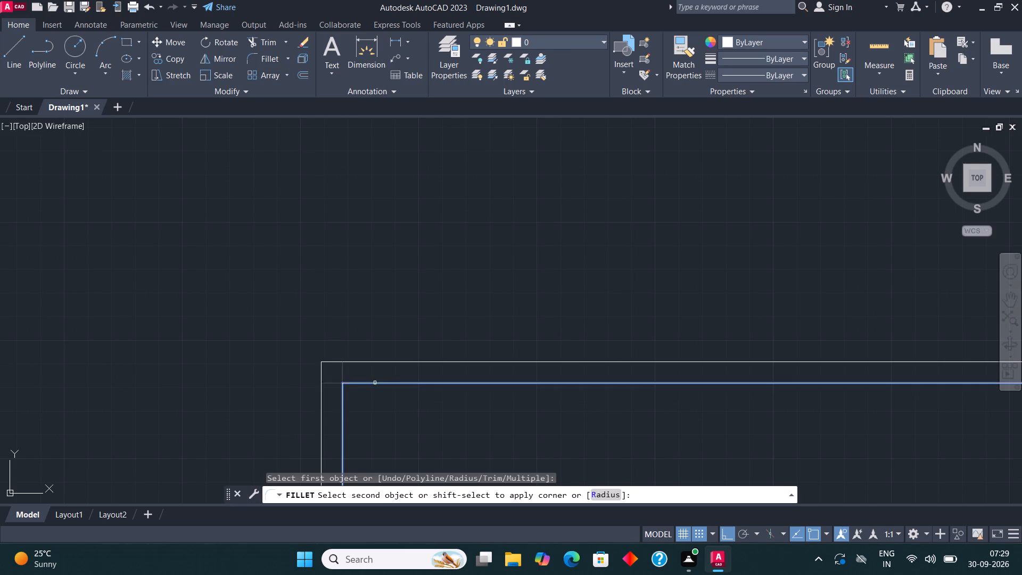
left_click(375, 383)
left_click(276, 54)
scroll(191, 246, "down", 4)
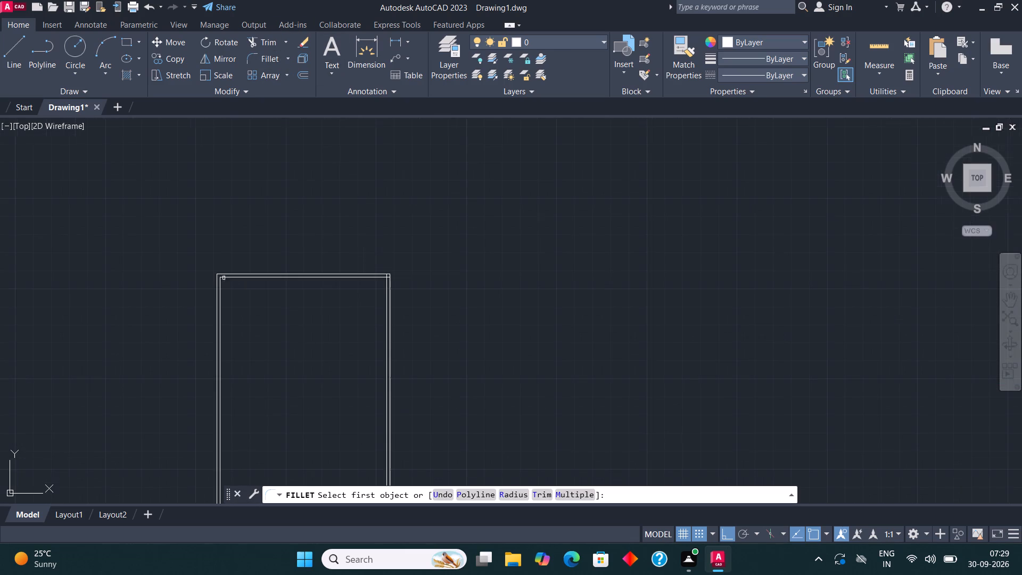
scroll(394, 284, "up", 5)
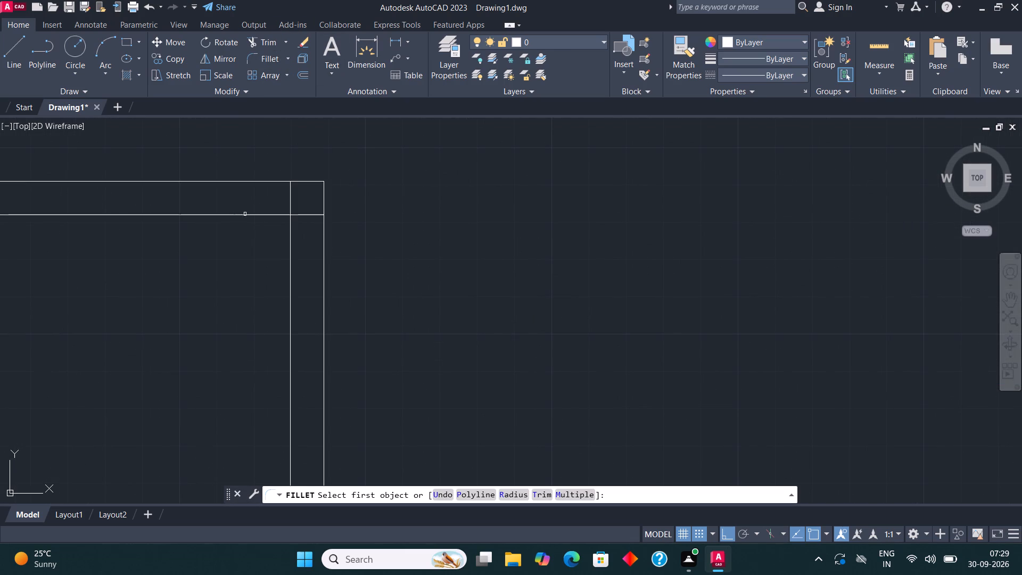
left_click(247, 213)
left_click(266, 217)
left_click(269, 213)
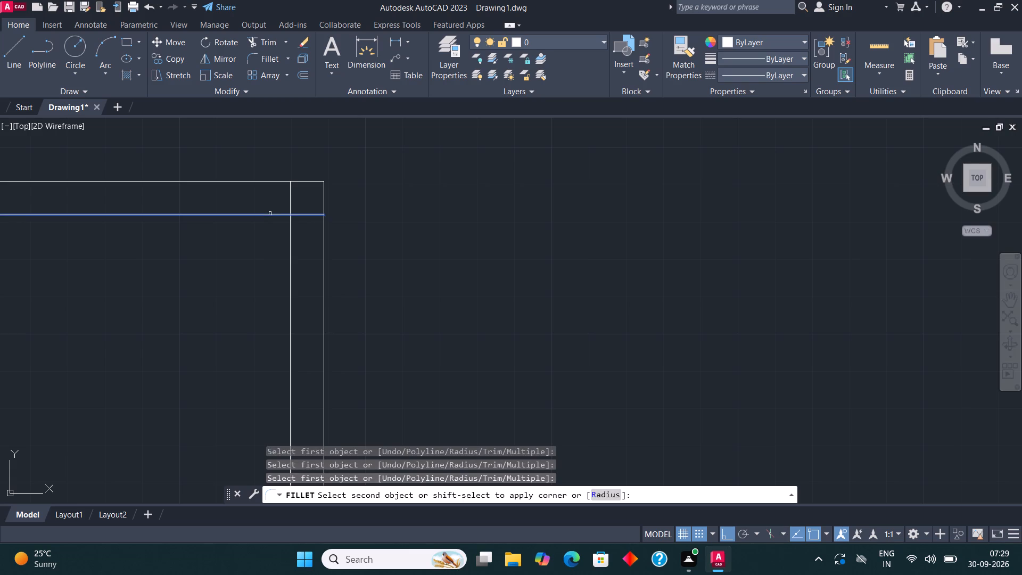
left_click(290, 261)
From the inner top-left wall corner, draw connected lines 6' right, 8' down and 6' left to enclose a small room.
scroll(423, 256, "down", 4)
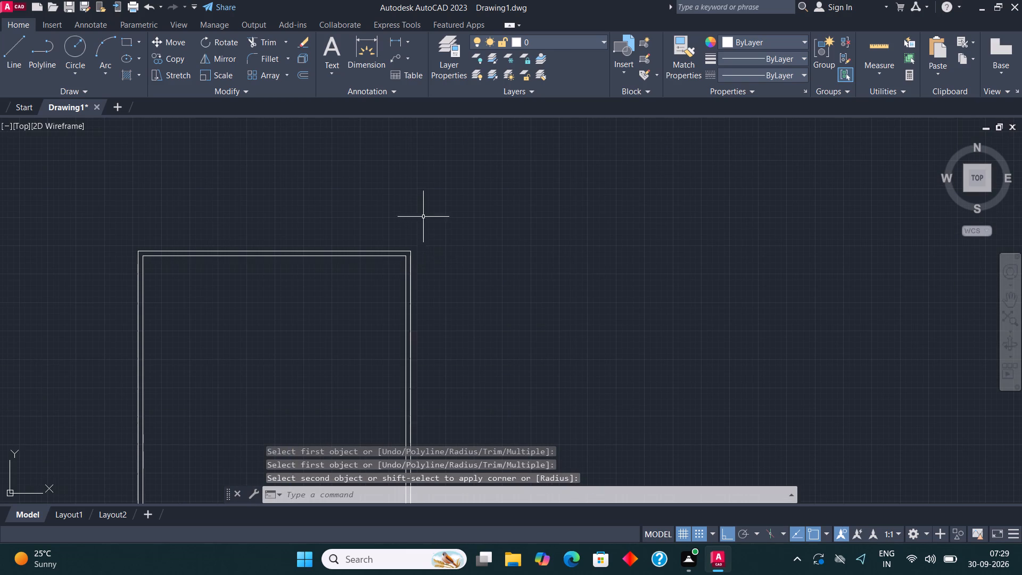
scroll(422, 213, "down", 1)
scroll(255, 226, "up", 2)
left_click(14, 48)
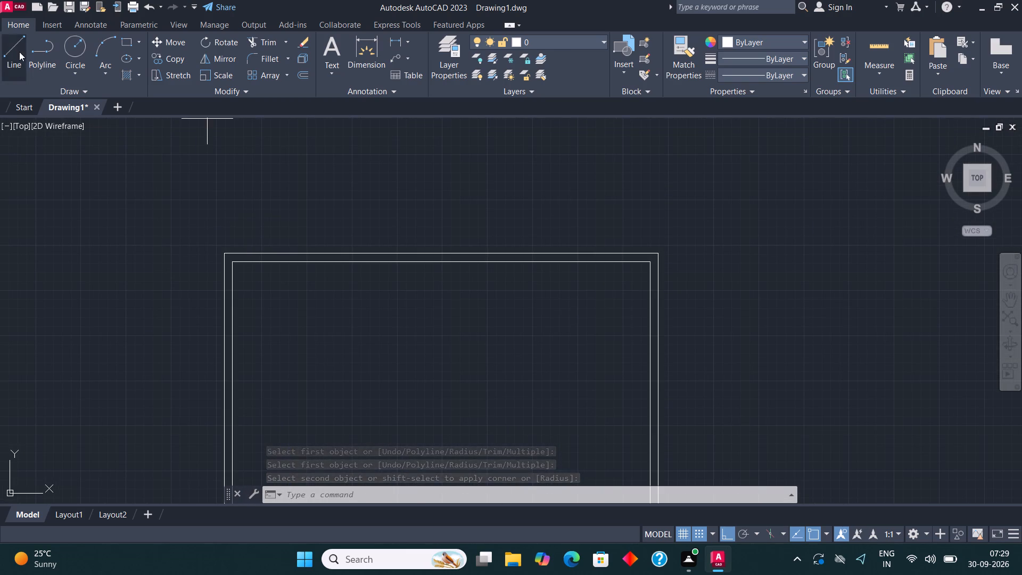
scroll(343, 277, "up", 1)
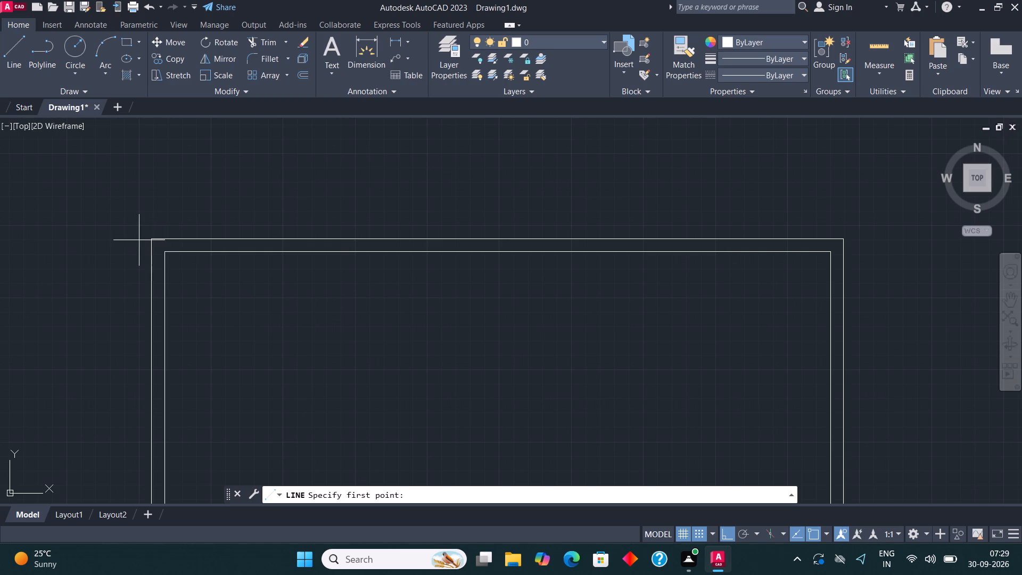
left_click(168, 250)
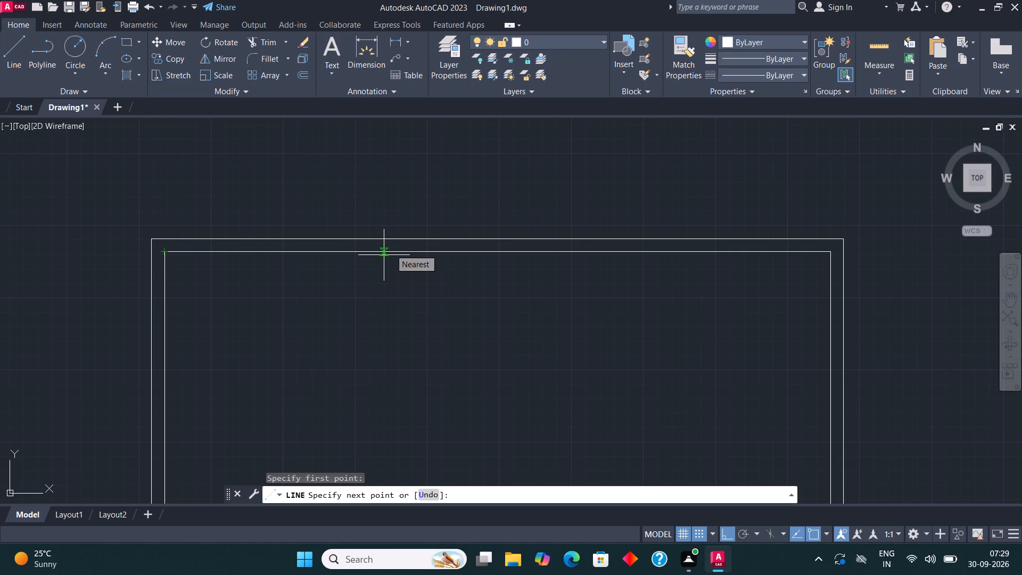
type("6'")
key("Return")
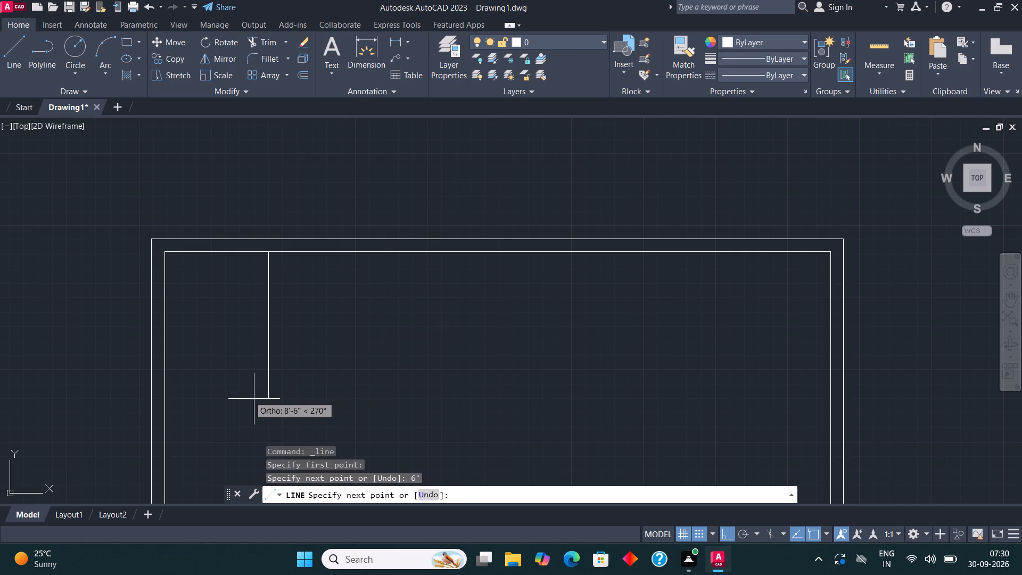
type("8'")
key("Return")
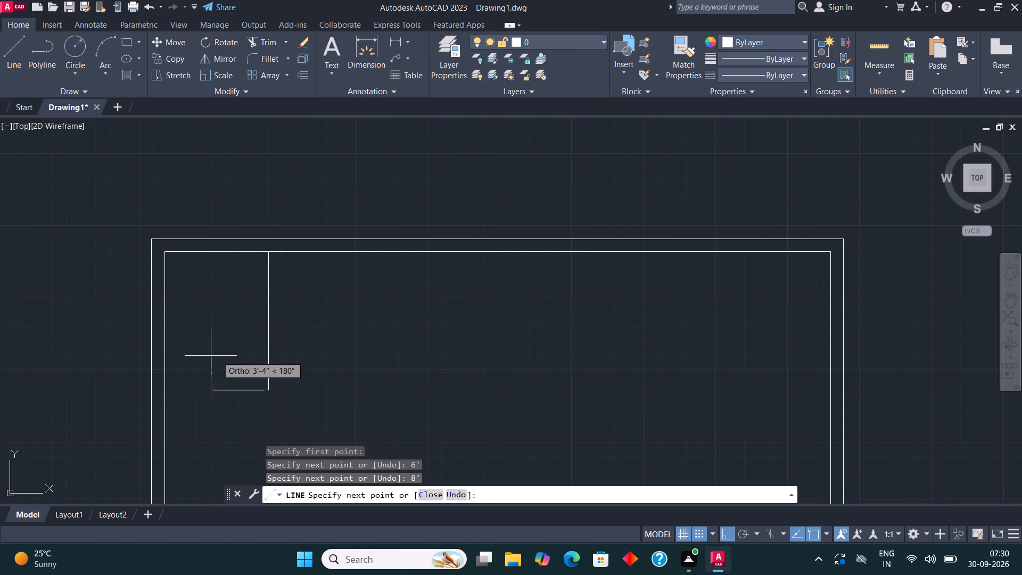
type("6'")
key("Return")
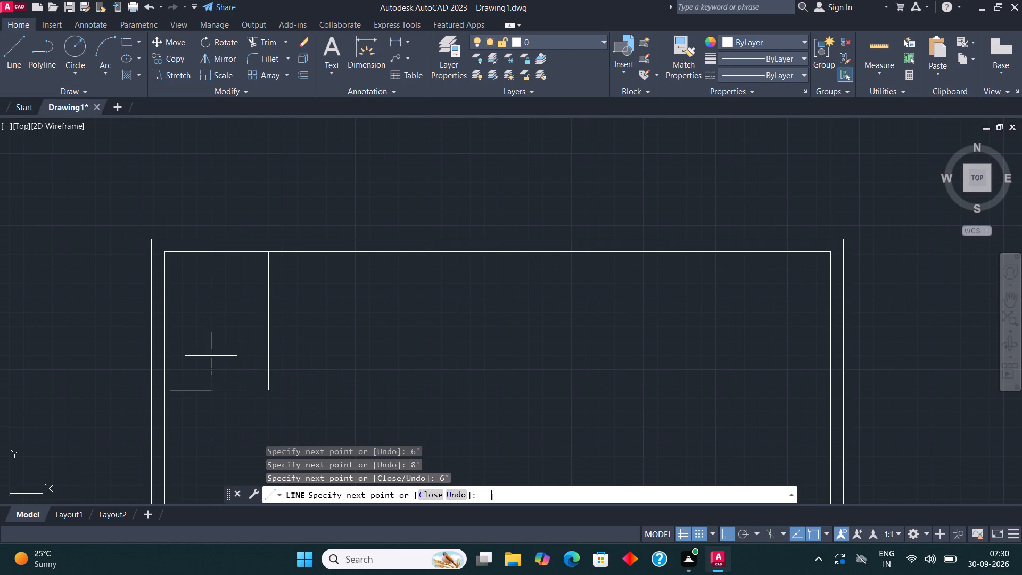
key("Escape")
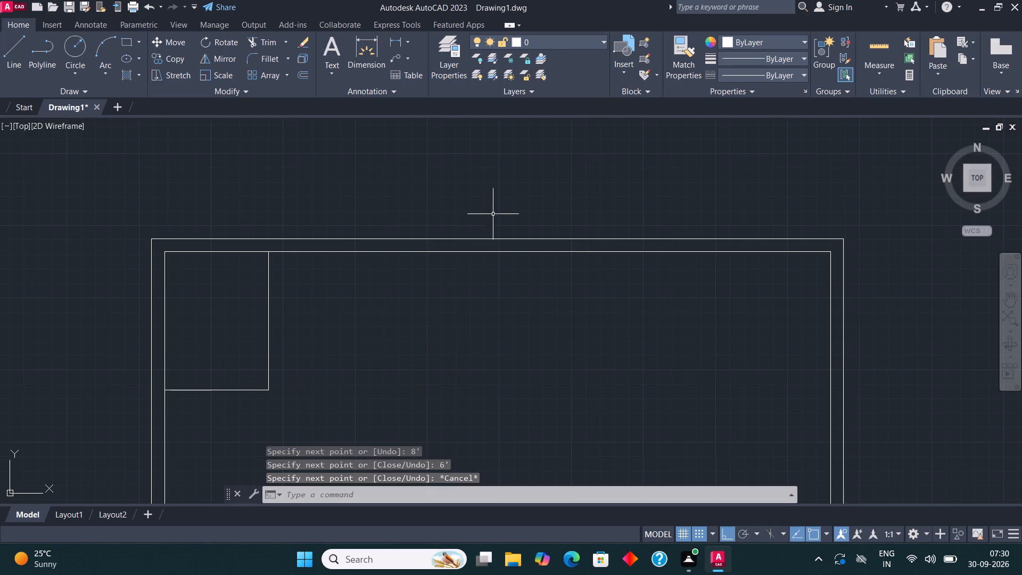
Offset the small room's right and bottom lines 4.5" outward to form partition walls.
scroll(482, 275, "down", 3)
scroll(432, 316, "up", 2)
left_click(427, 336)
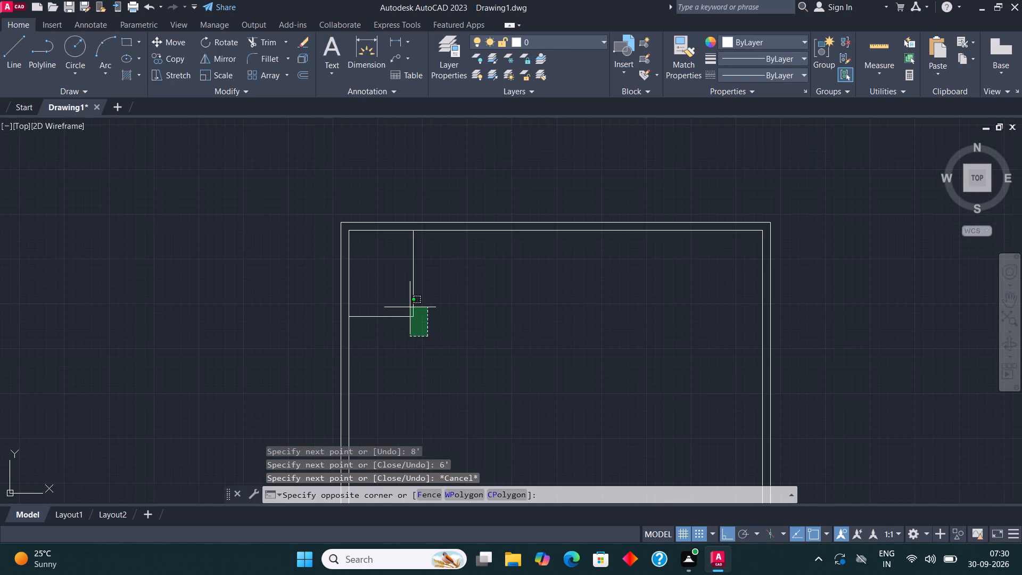
left_click(395, 284)
left_click(306, 72)
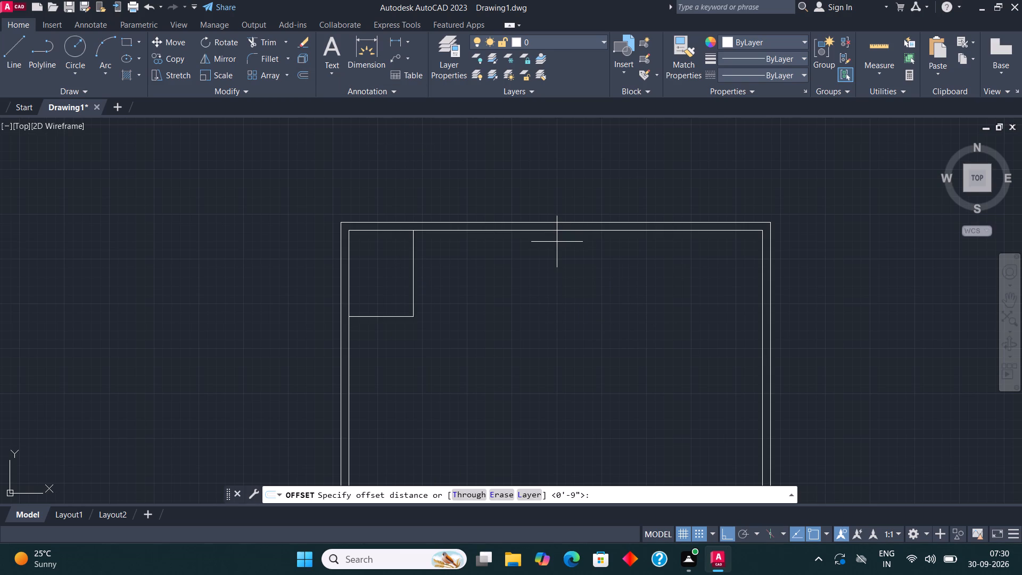
left_click(411, 291)
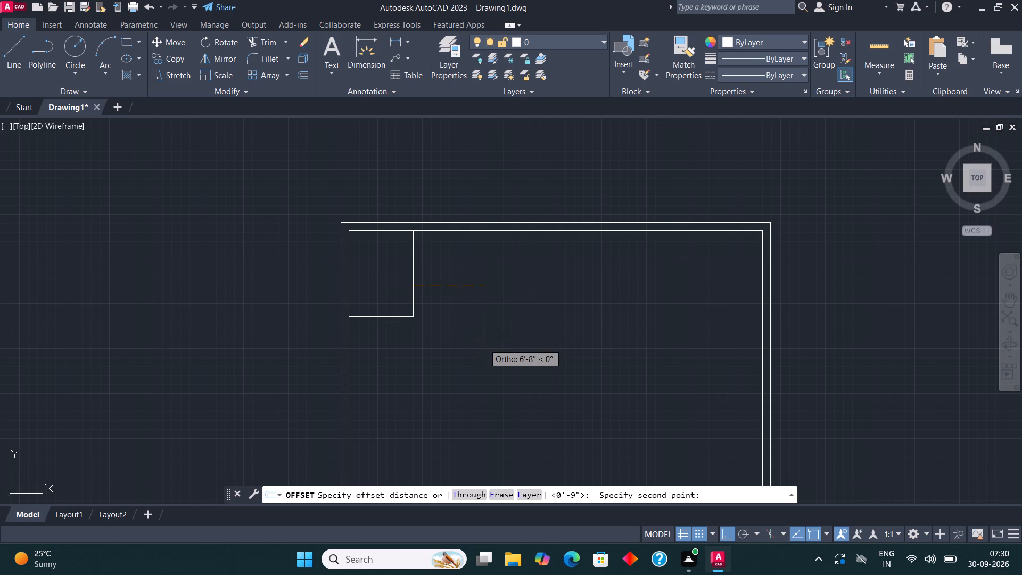
type("4.5\"")
key("Return")
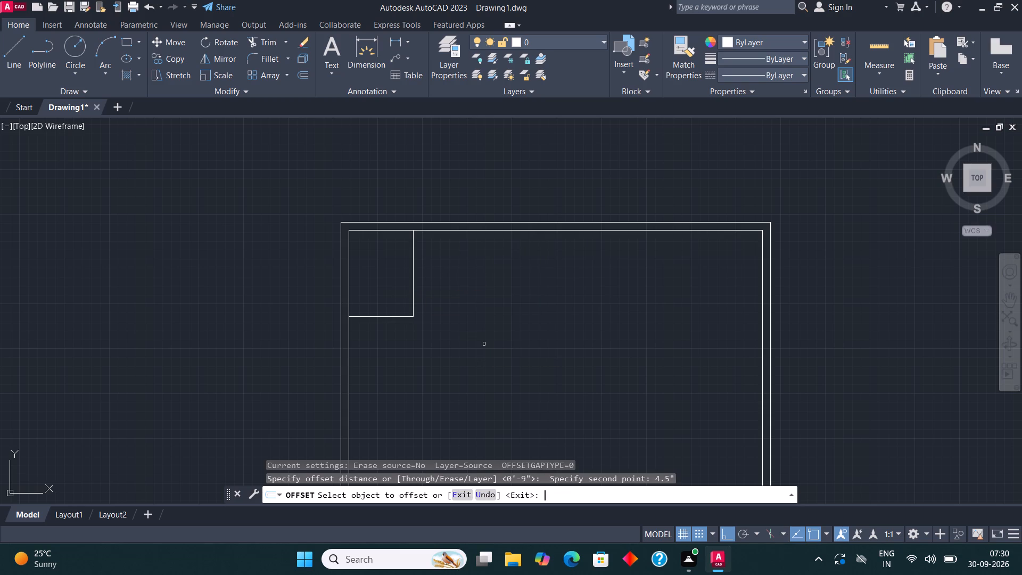
left_click(413, 286)
left_click(482, 282)
left_click(392, 317)
left_click(391, 344)
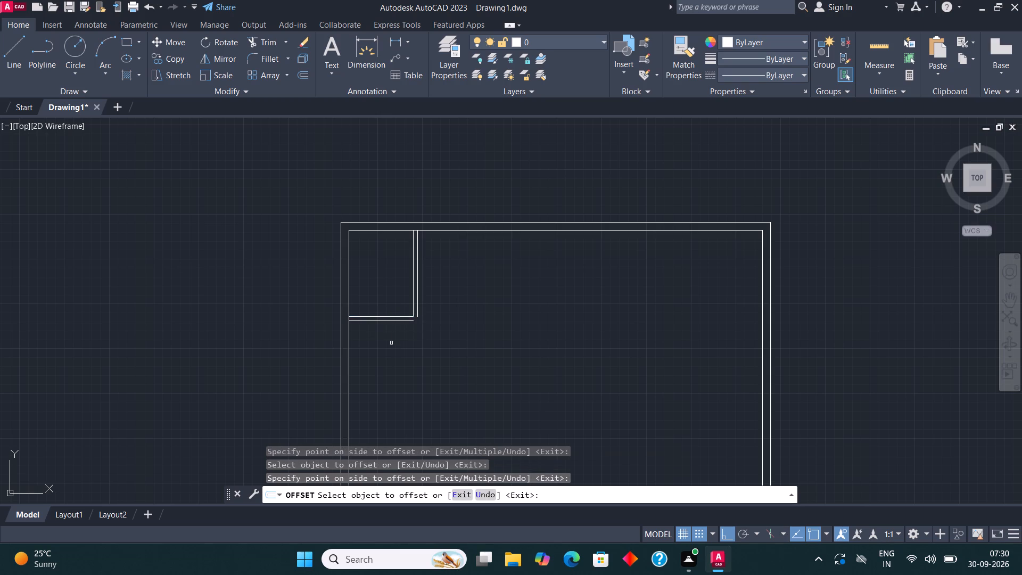
Fillet the two offset partition lines to close the small room's outer bottom-right corner.
left_click(264, 63)
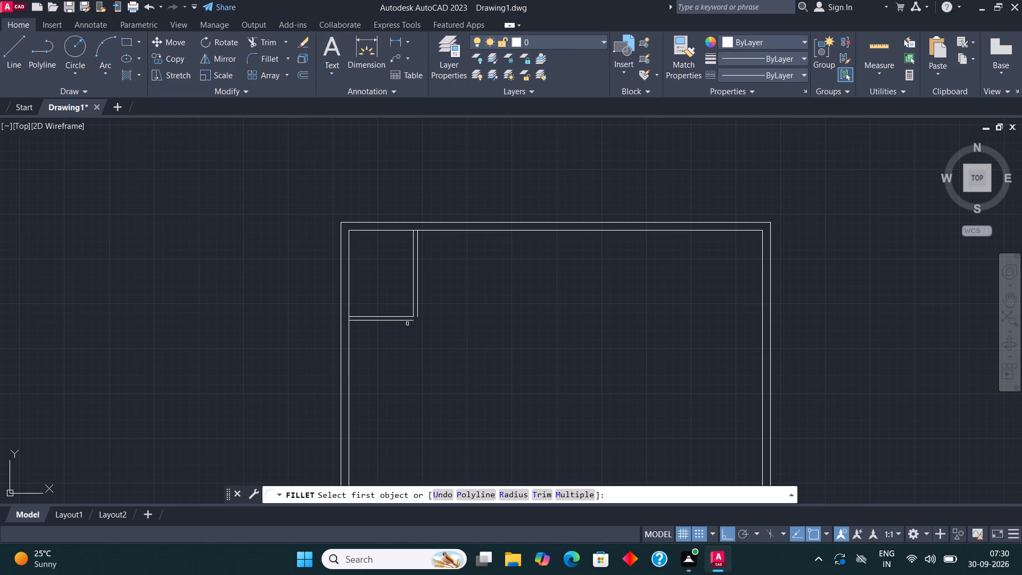
left_click(407, 321)
left_click(418, 306)
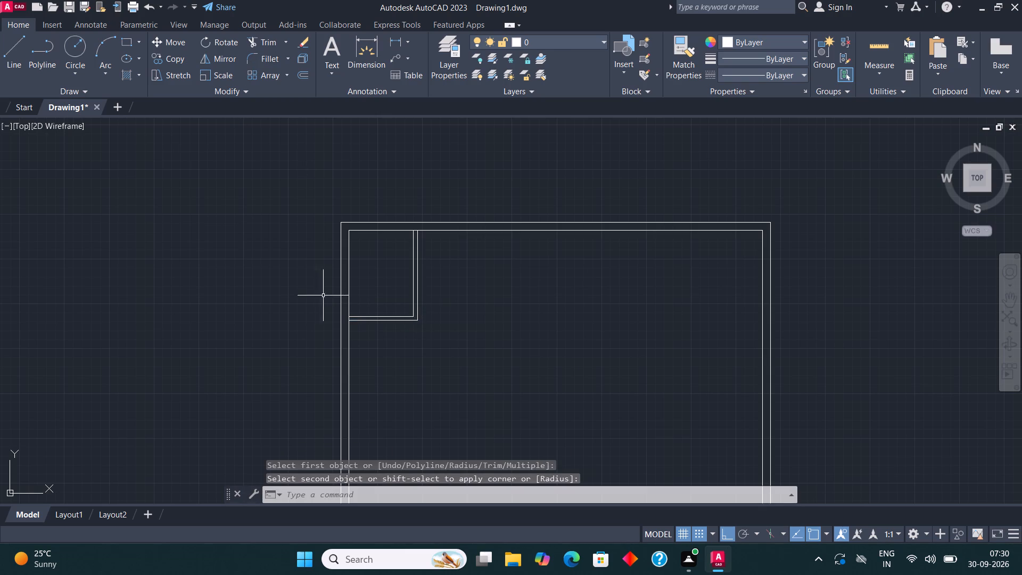
From the top of the small room's outer partition line, draw connected lines 3' down and horizontally right into the open area.
scroll(292, 304, "down", 2)
scroll(384, 266, "up", 2)
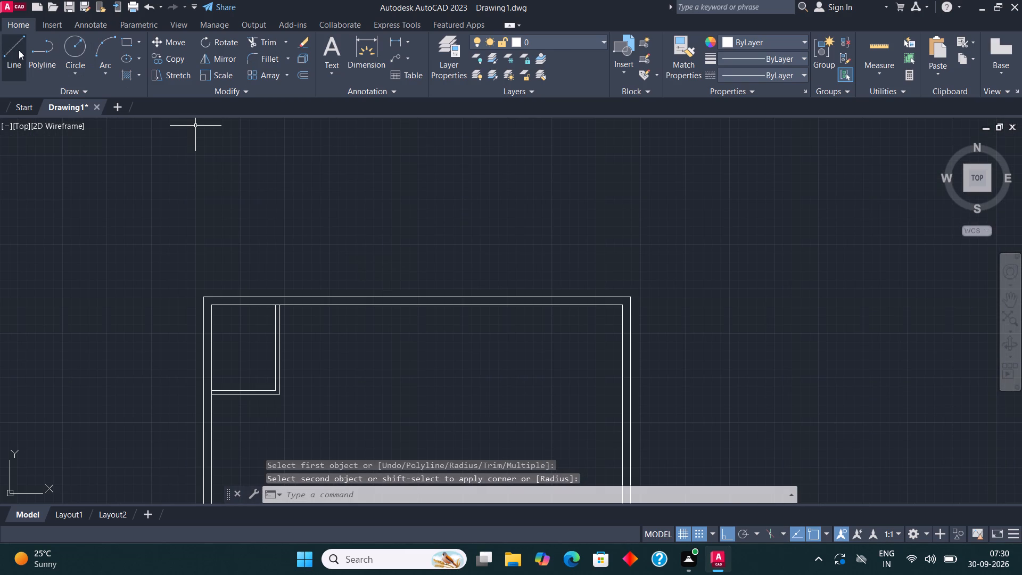
left_click(14, 39)
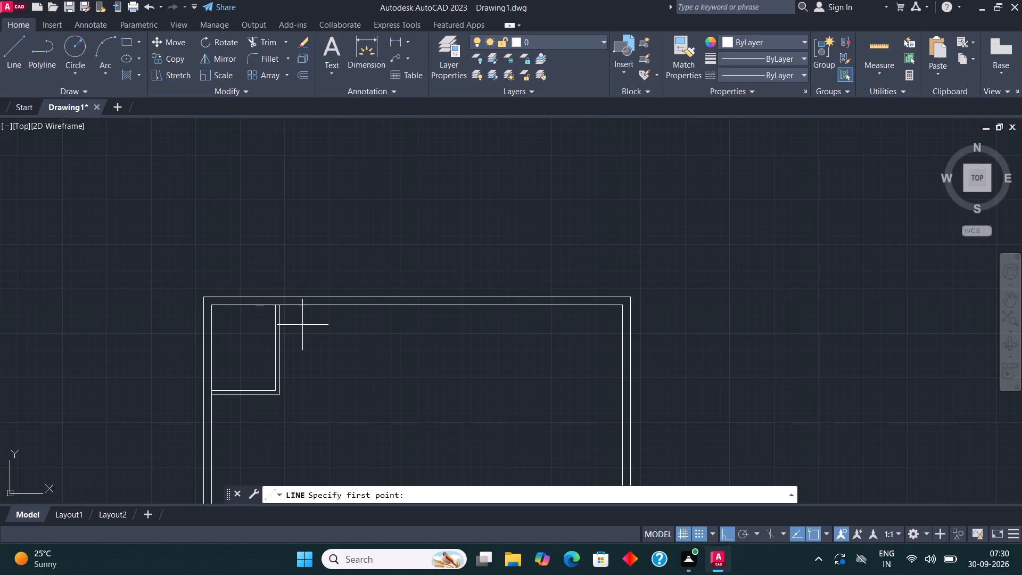
left_click(284, 304)
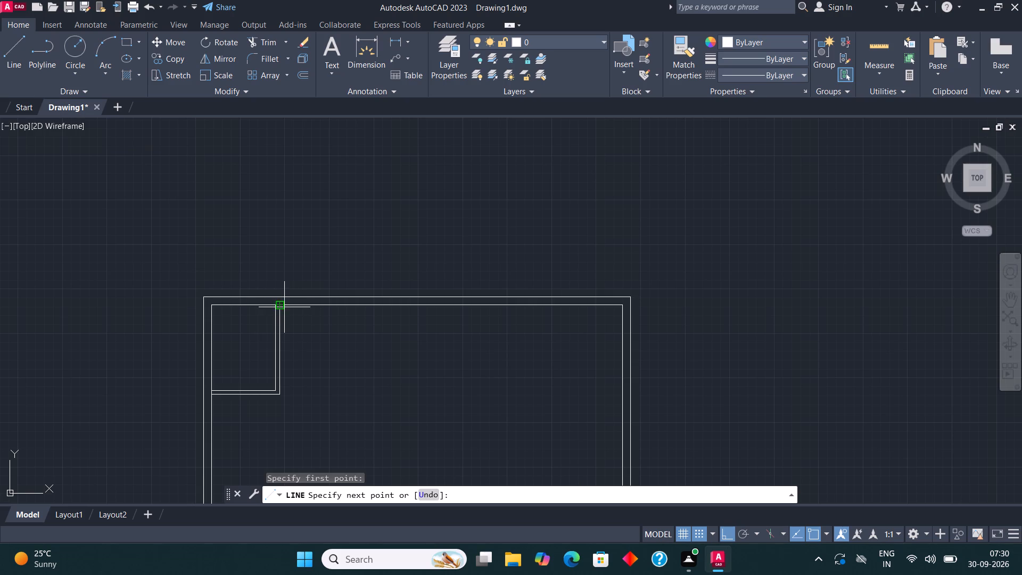
type("3'")
key("Return")
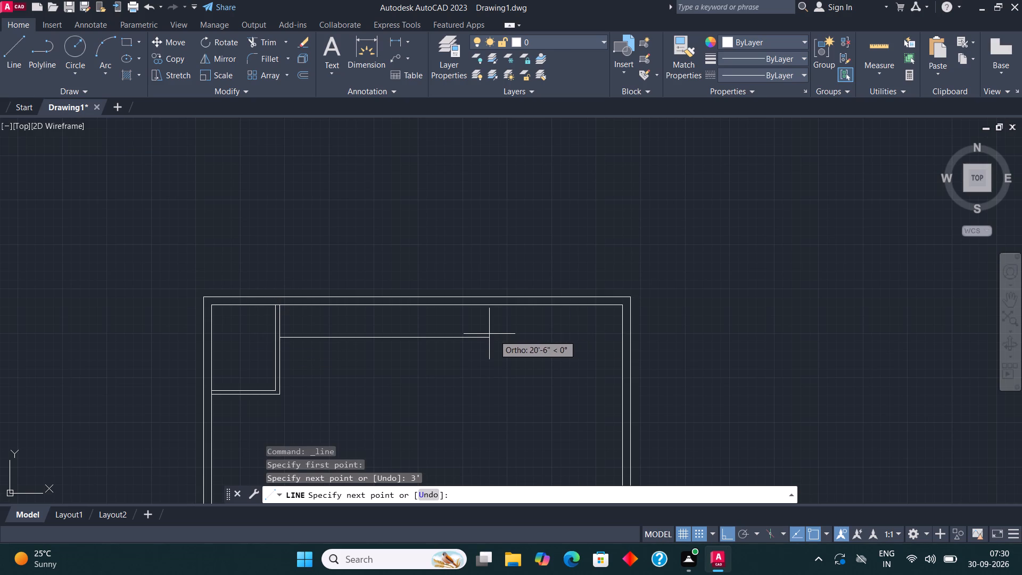
left_click(463, 340)
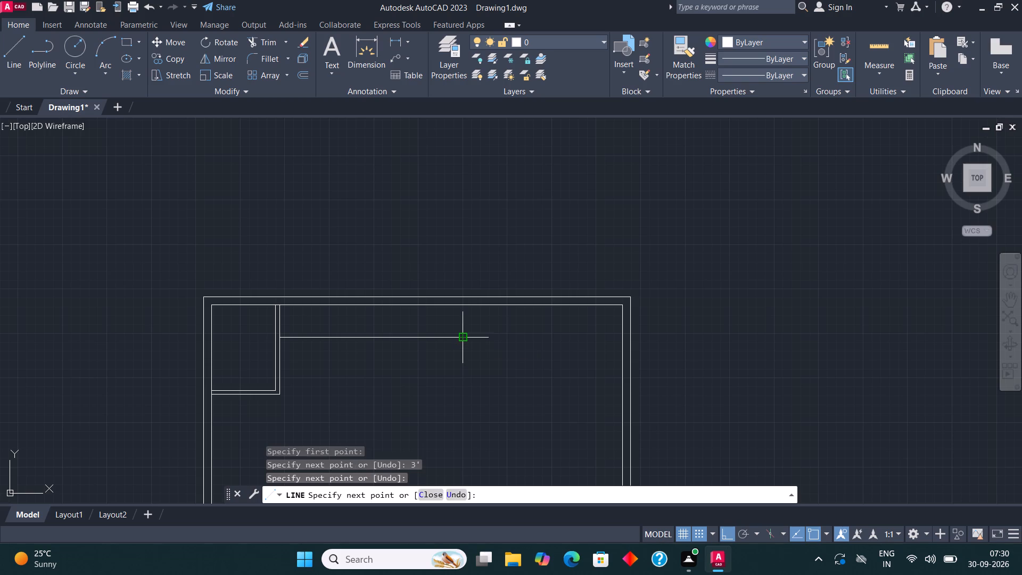
key("Escape")
From the inner top-right wall corner, draw connected lines 5' left, 5'6" down and 5' right to enclose a second small room.
left_click(12, 53)
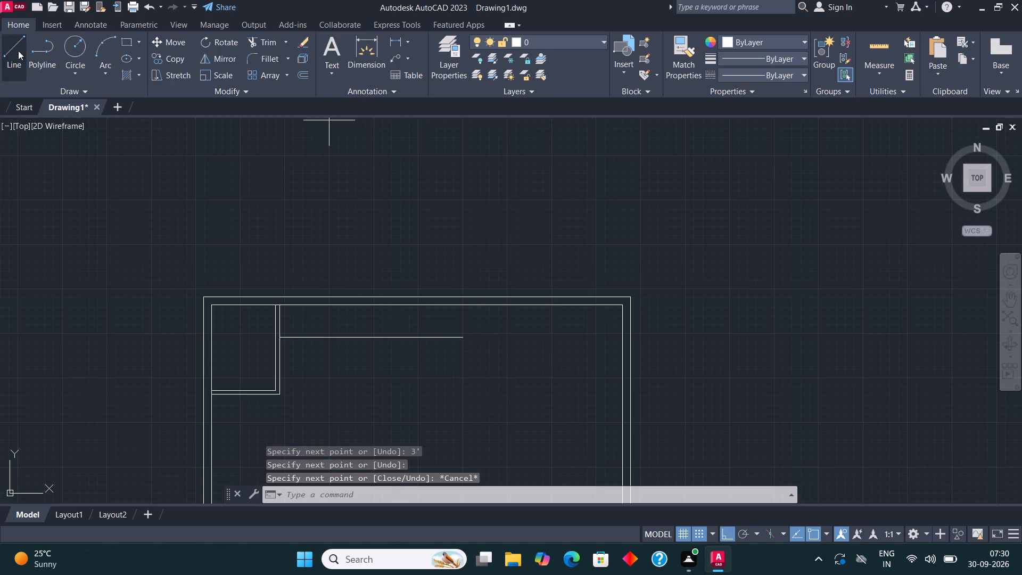
left_click(624, 305)
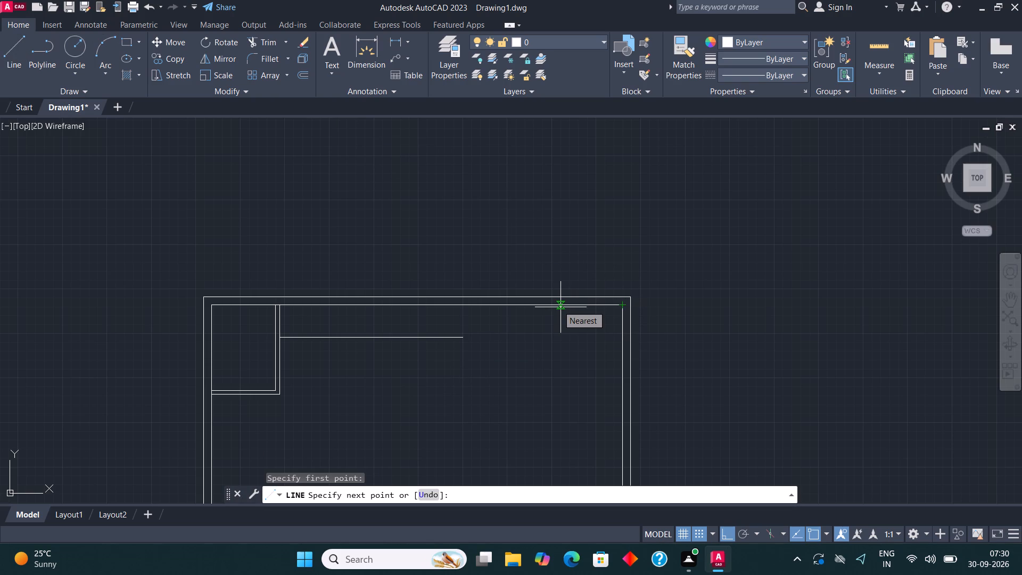
type("5'")
key("Return")
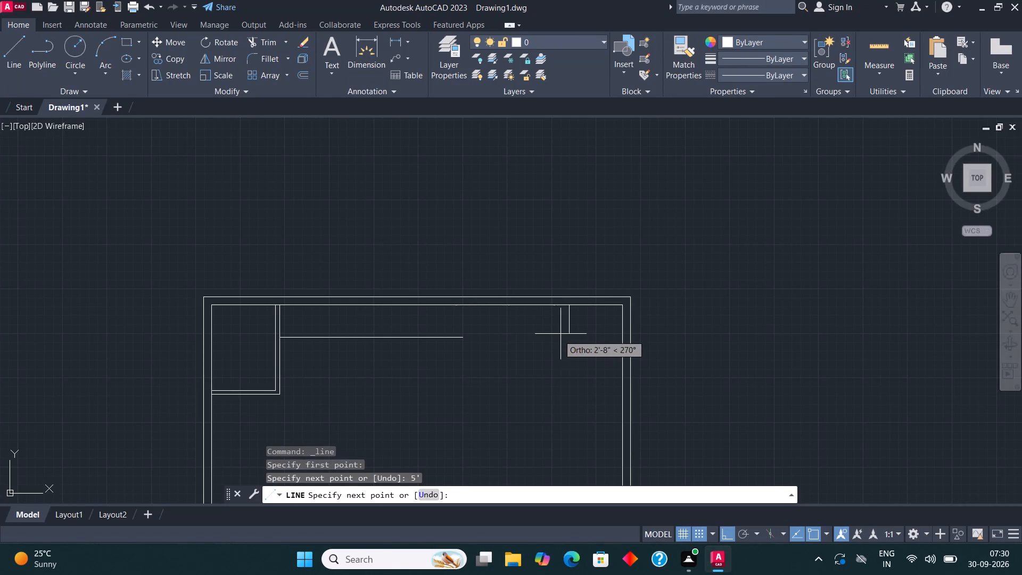
type("5'6\"")
key("Return")
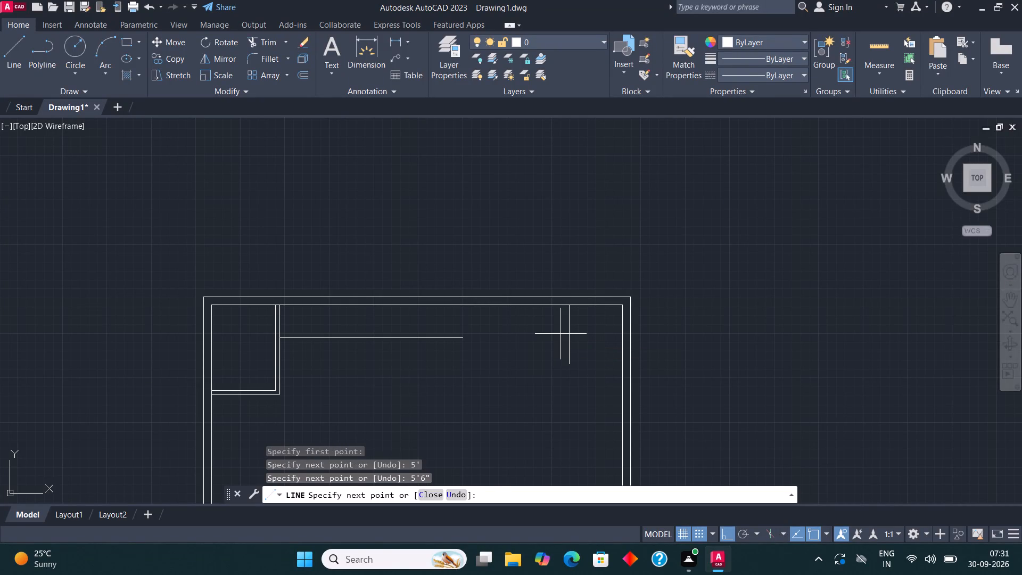
type("5'")
key("Return")
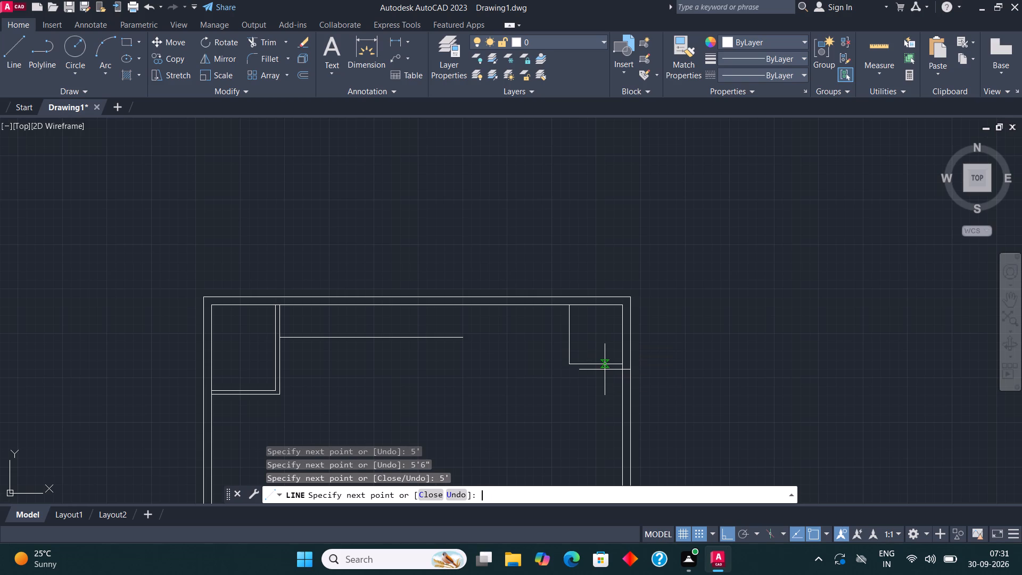
key("space")
Offset the top-right room's left and bottom lines 4.5" outward to form partition walls.
scroll(571, 385, "down", 1)
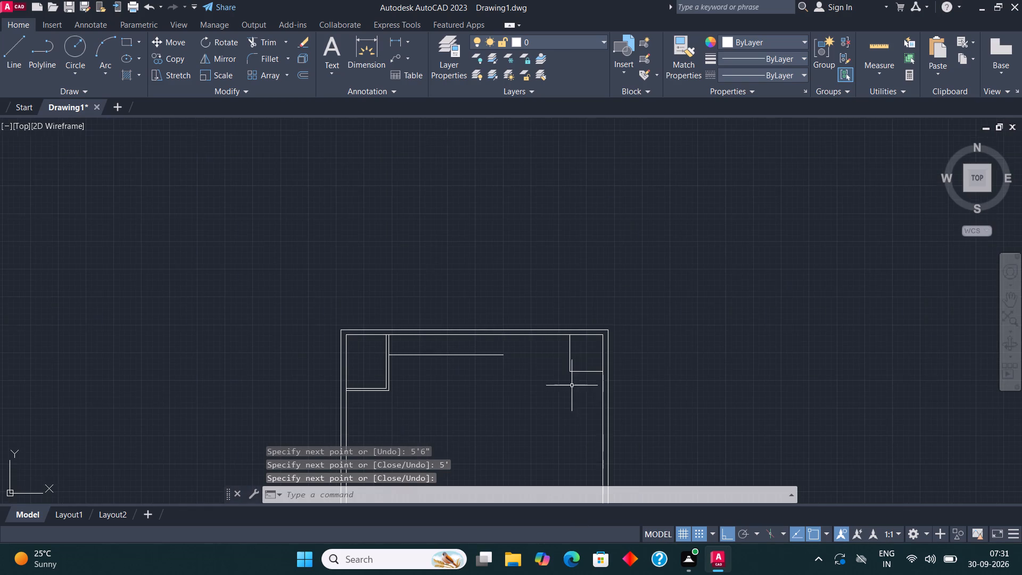
scroll(585, 369, "up", 2)
left_click(553, 413)
left_click(506, 346)
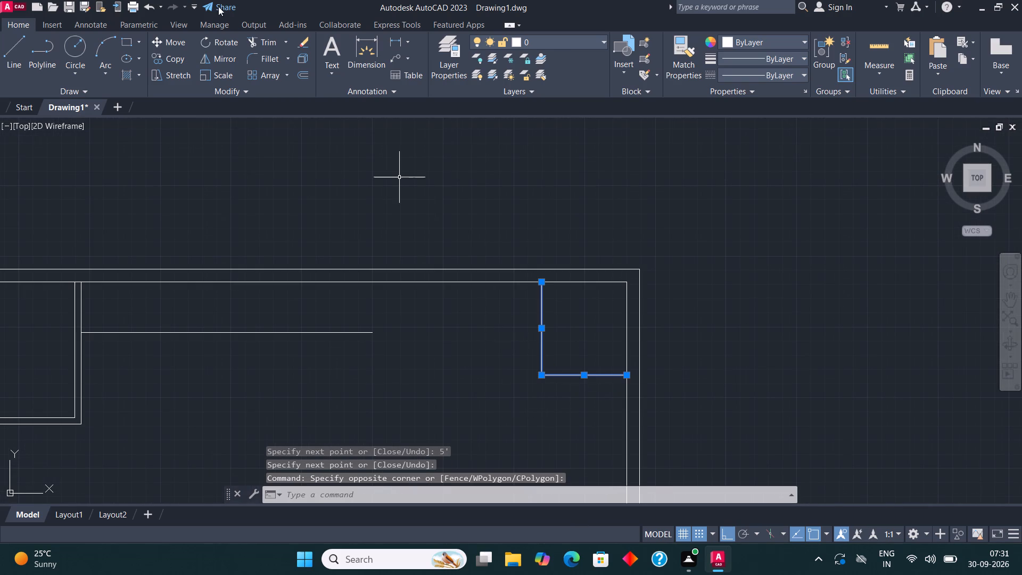
left_click(304, 71)
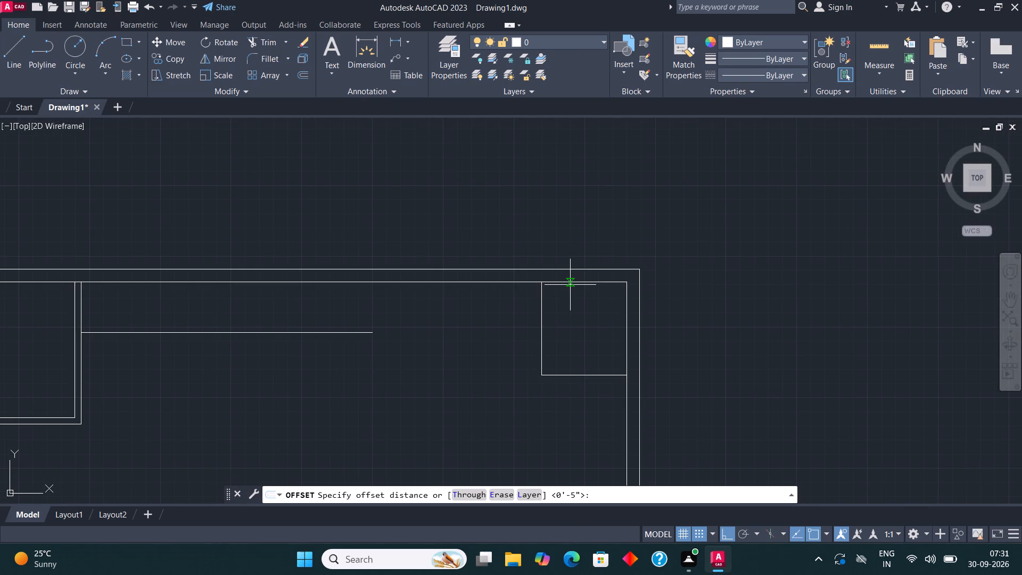
left_click(543, 332)
type("4.5\"")
key("Return")
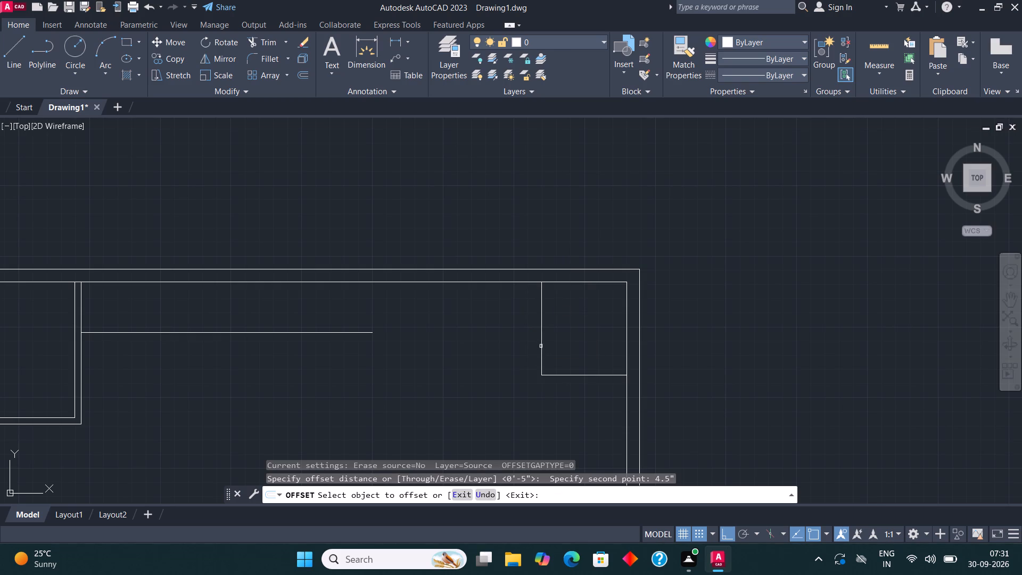
left_click(541, 346)
left_click(489, 339)
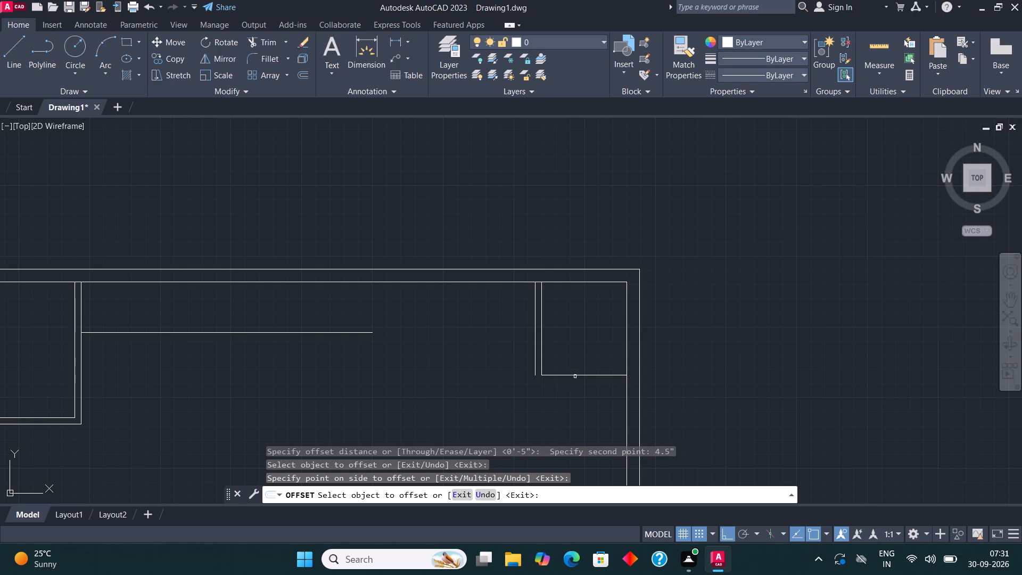
left_click_drag(575, 376, 575, 384)
left_click(574, 414)
Fillet the two offset partition lines to close the top-right room's outer bottom-left corner.
left_click(253, 57)
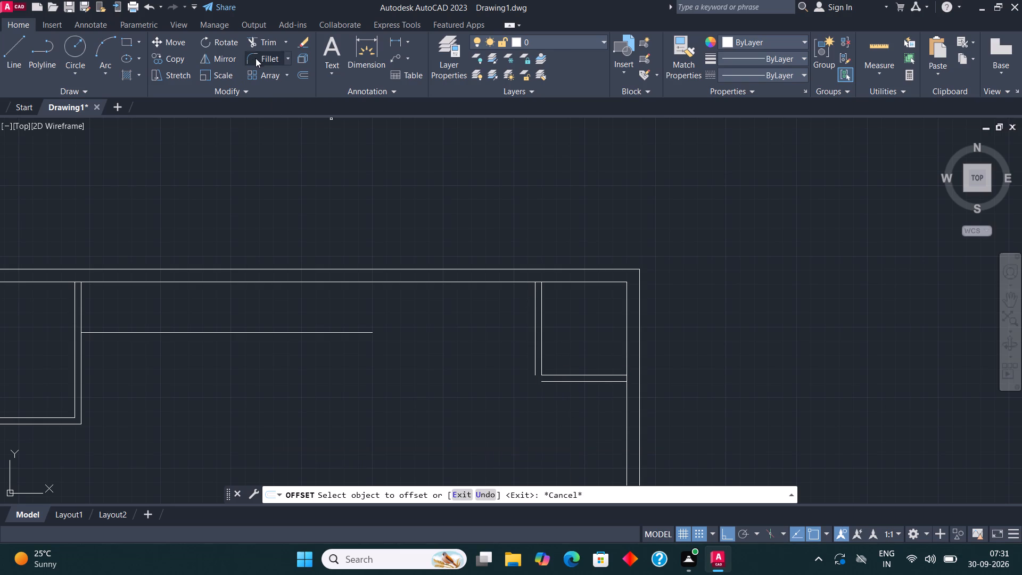
left_click(535, 369)
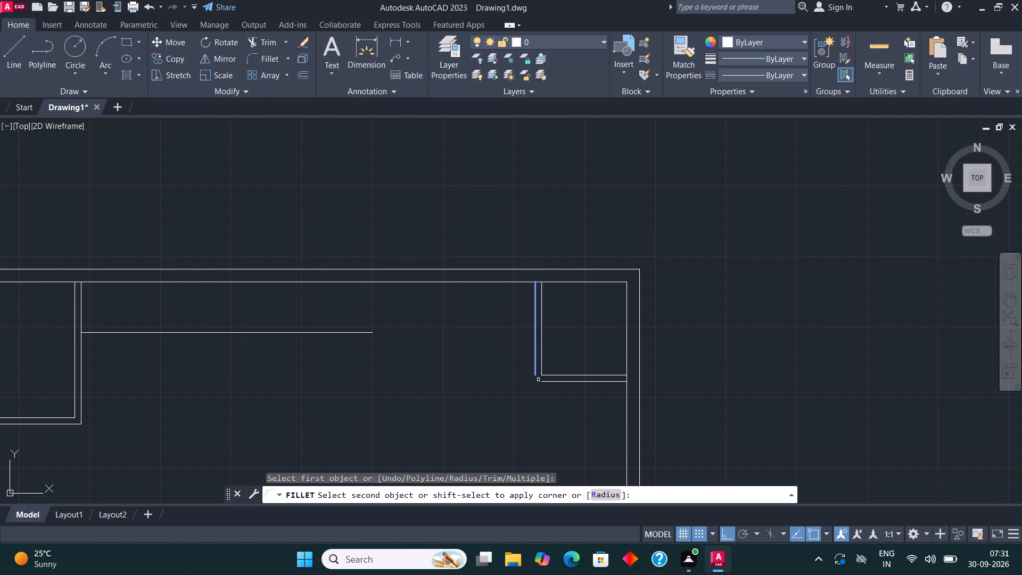
left_click(546, 382)
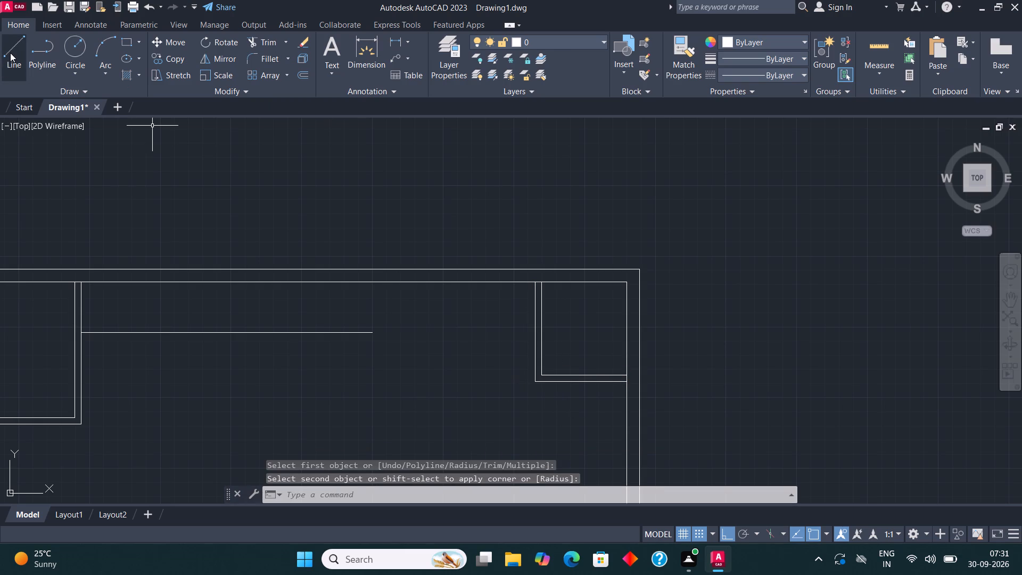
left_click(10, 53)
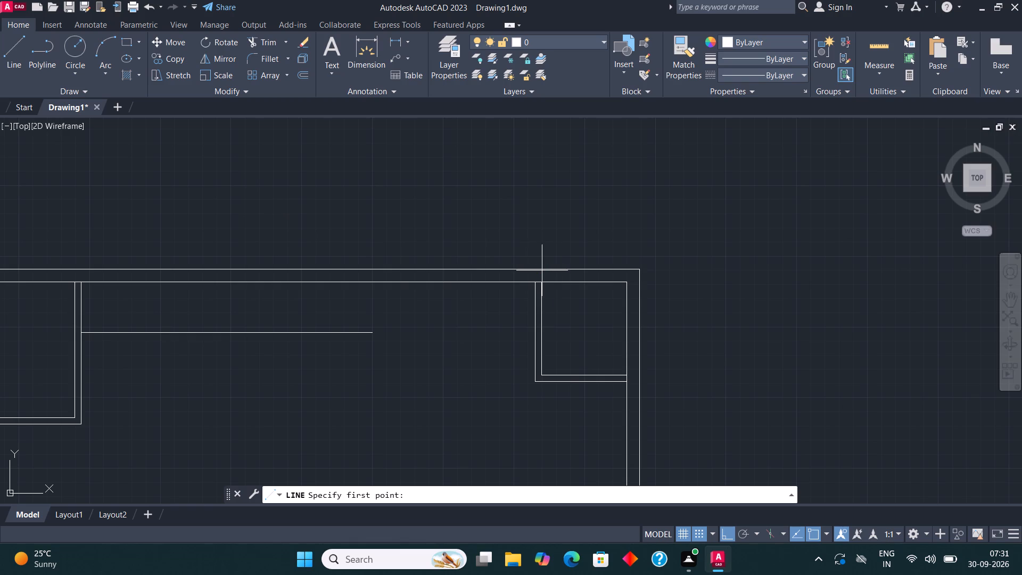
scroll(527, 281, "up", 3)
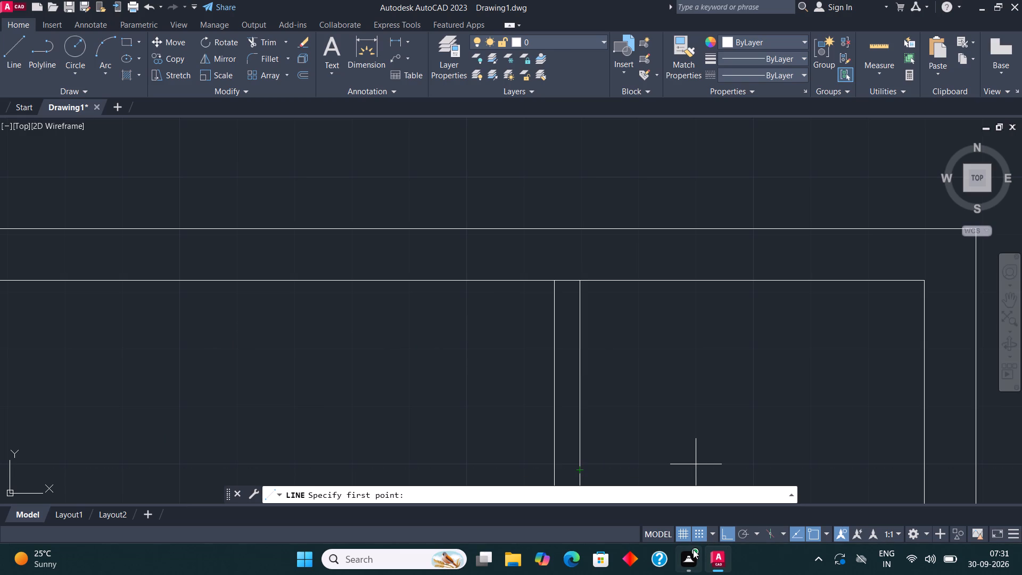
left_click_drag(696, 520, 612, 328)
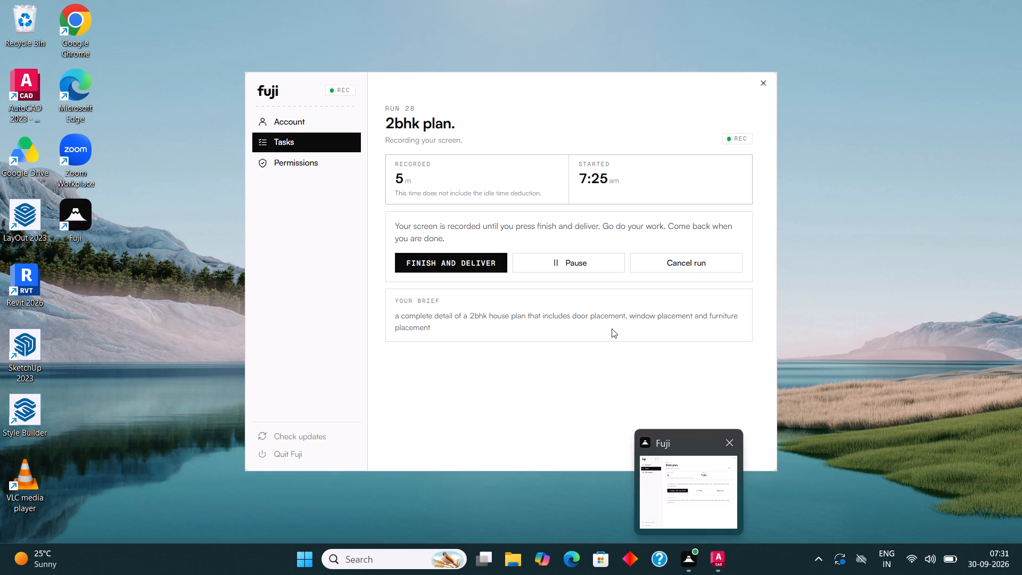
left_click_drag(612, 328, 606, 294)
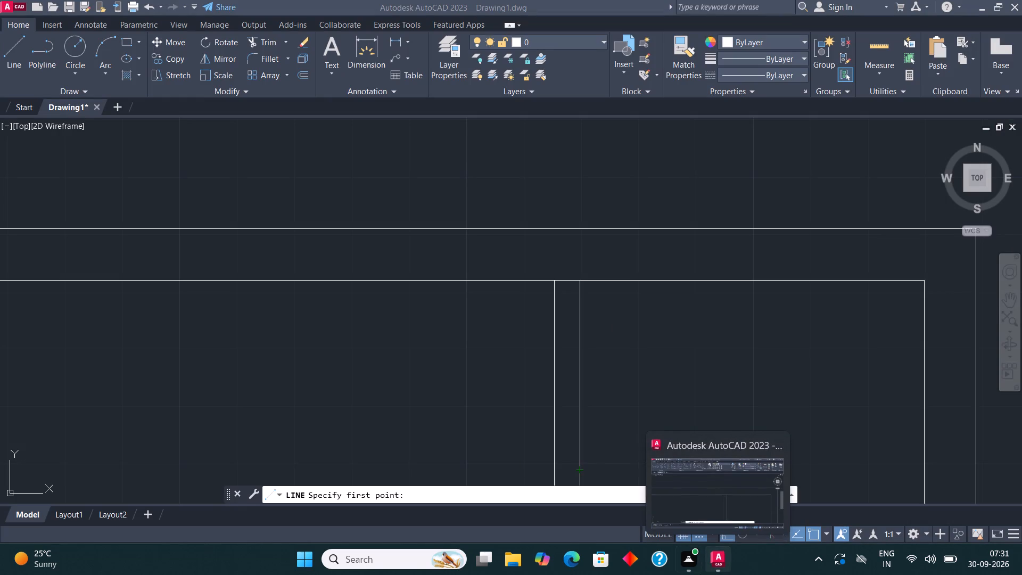
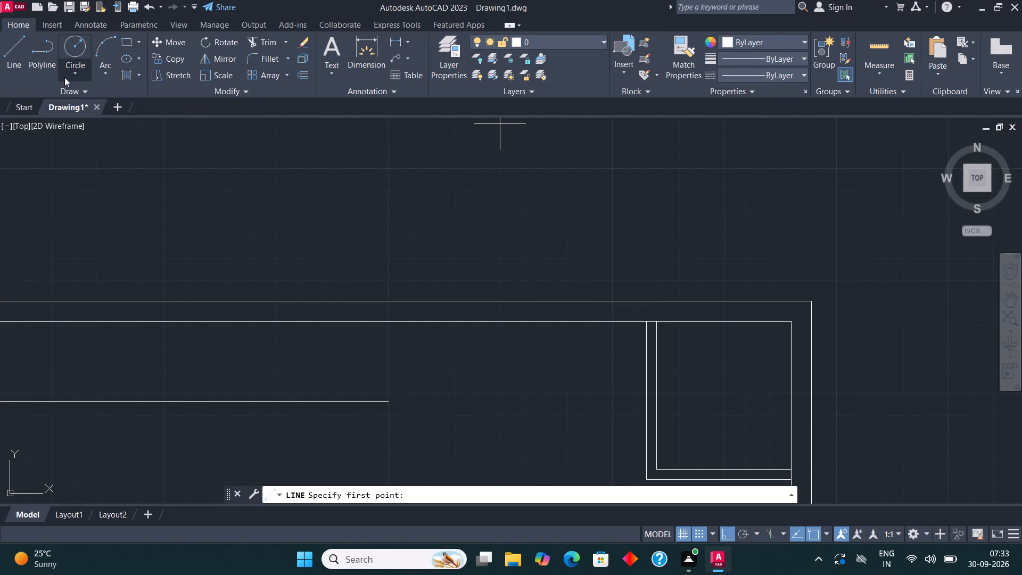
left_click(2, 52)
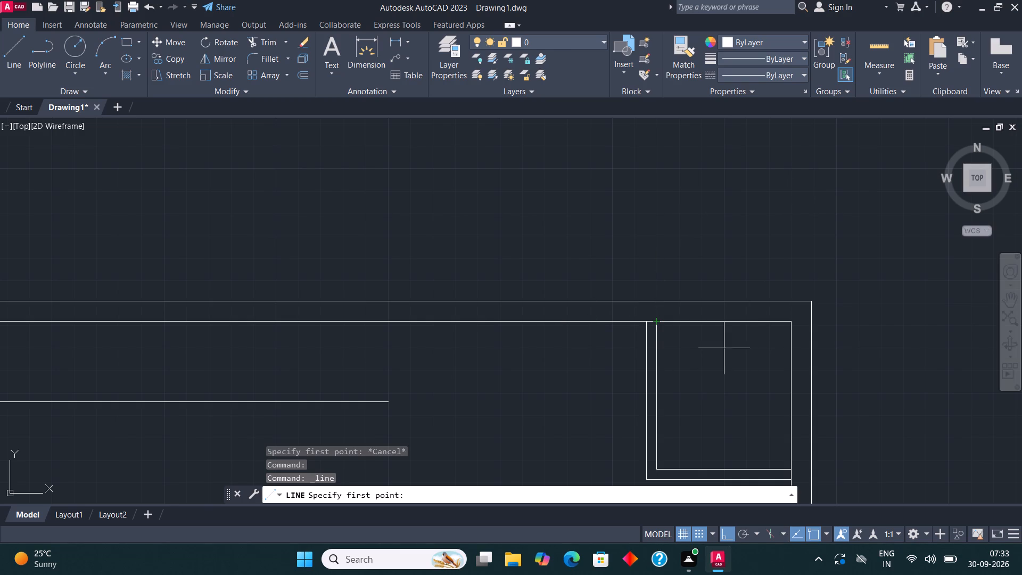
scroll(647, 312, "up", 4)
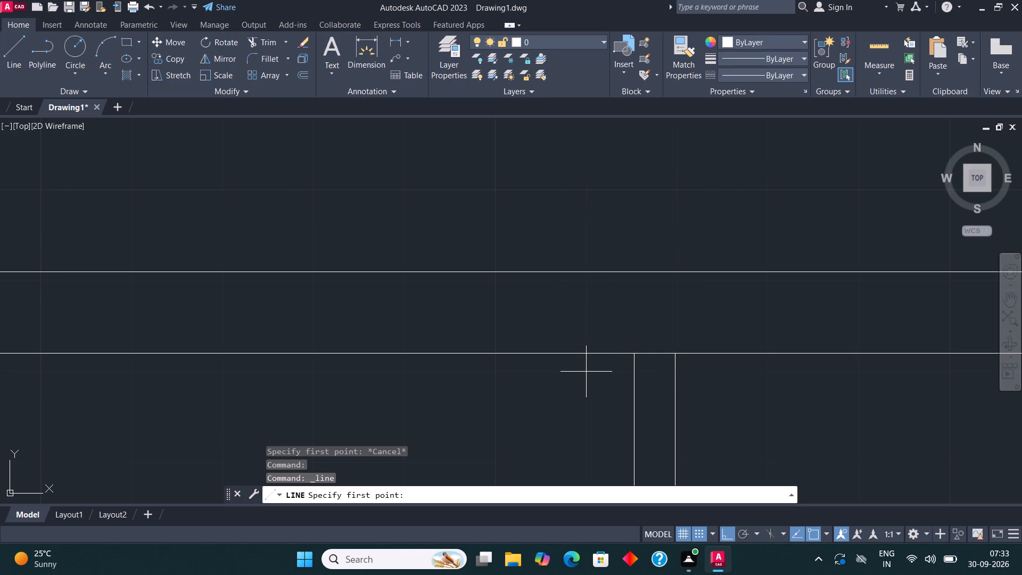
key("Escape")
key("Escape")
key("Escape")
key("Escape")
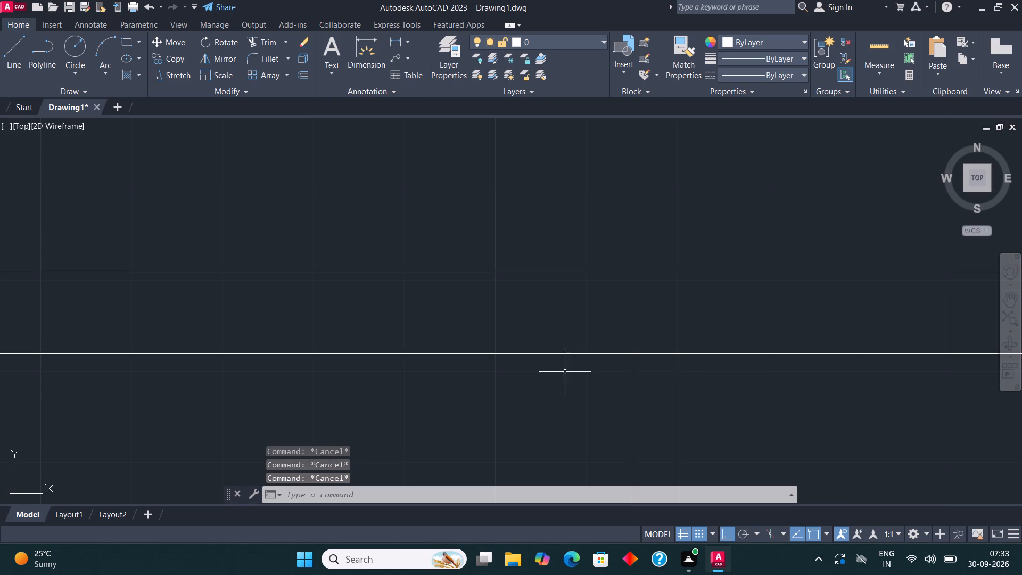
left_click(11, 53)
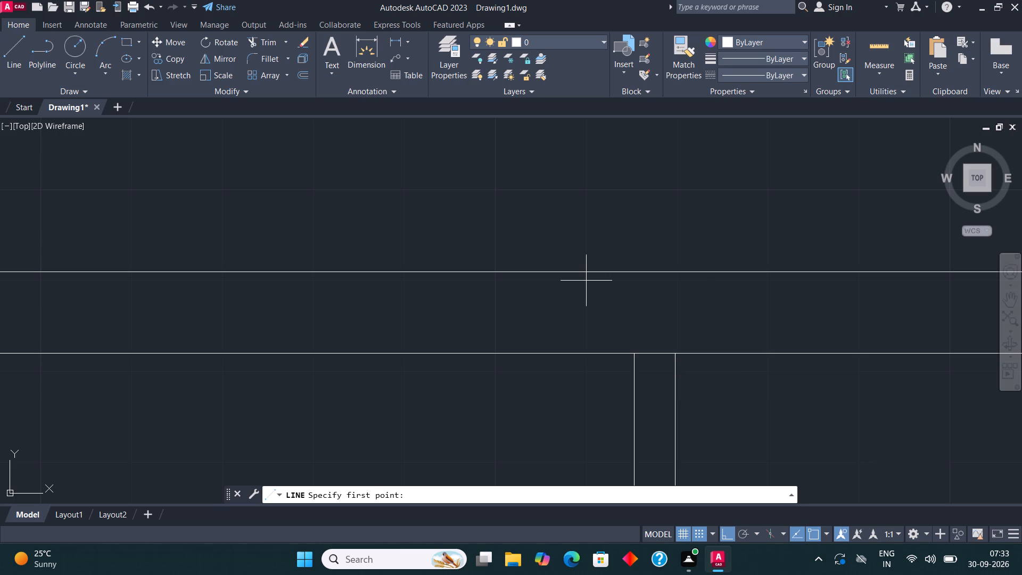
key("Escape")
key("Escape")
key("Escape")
From where the top-right room's outer bottom line meets the inner wall, draw connected lines 15' down, 14' left, 15' up and right to its corner.
scroll(611, 364, "down", 7)
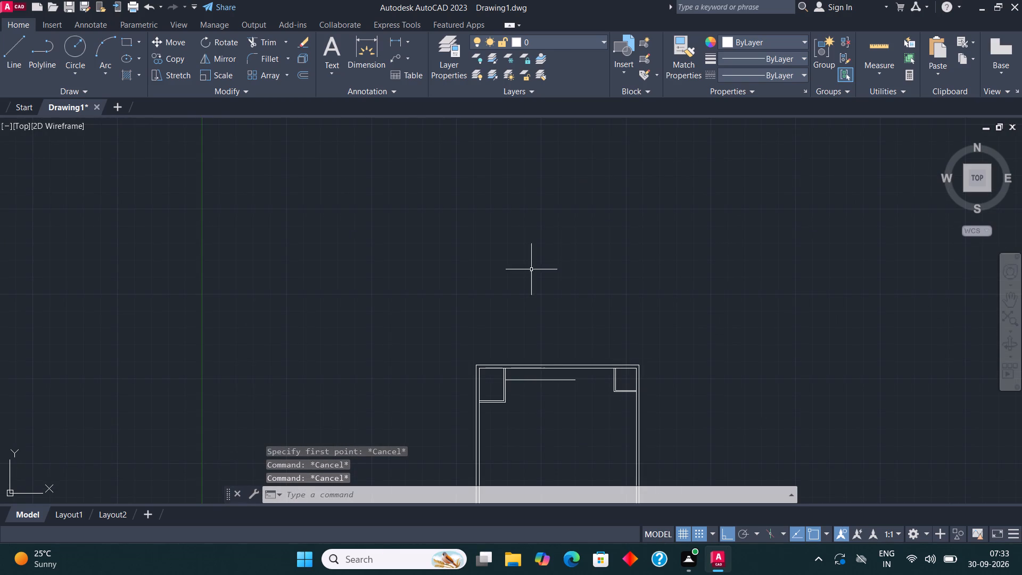
scroll(568, 332, "down", 1)
scroll(574, 376, "up", 4)
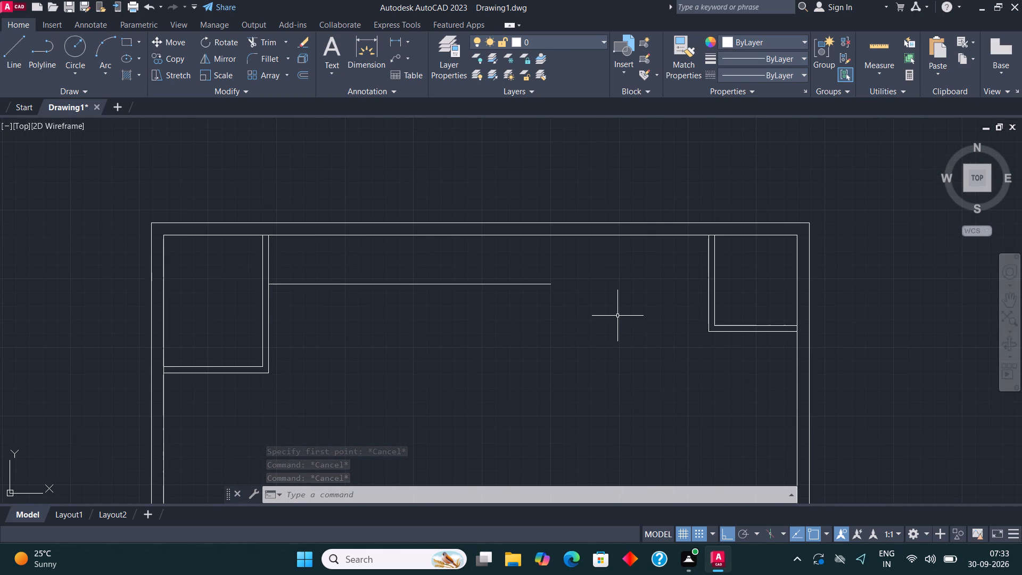
scroll(616, 81, "down", 2)
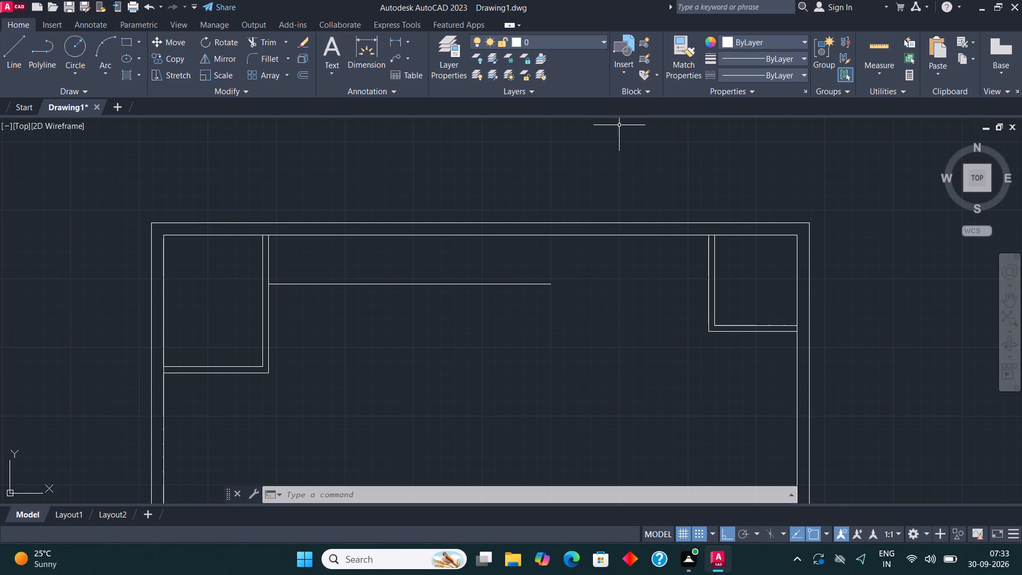
scroll(591, 247, "down", 3)
scroll(636, 264, "up", 3)
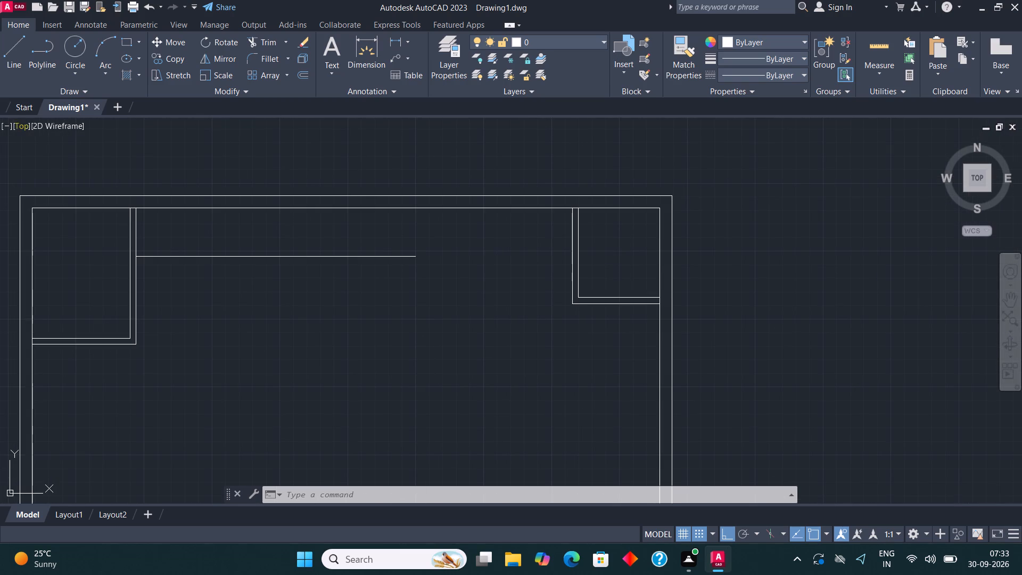
left_click(7, 42)
scroll(680, 314, "up", 2)
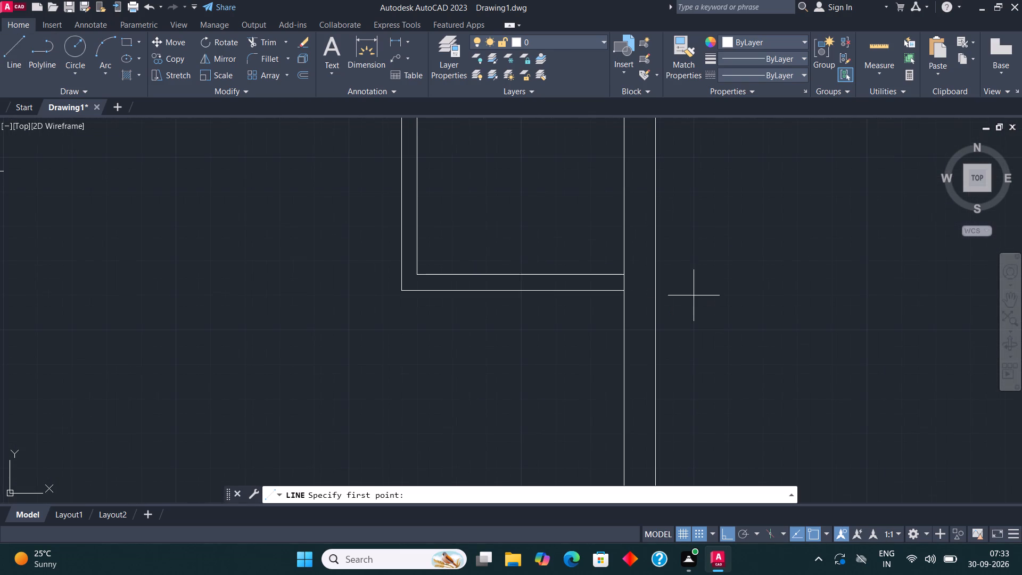
left_click(633, 298)
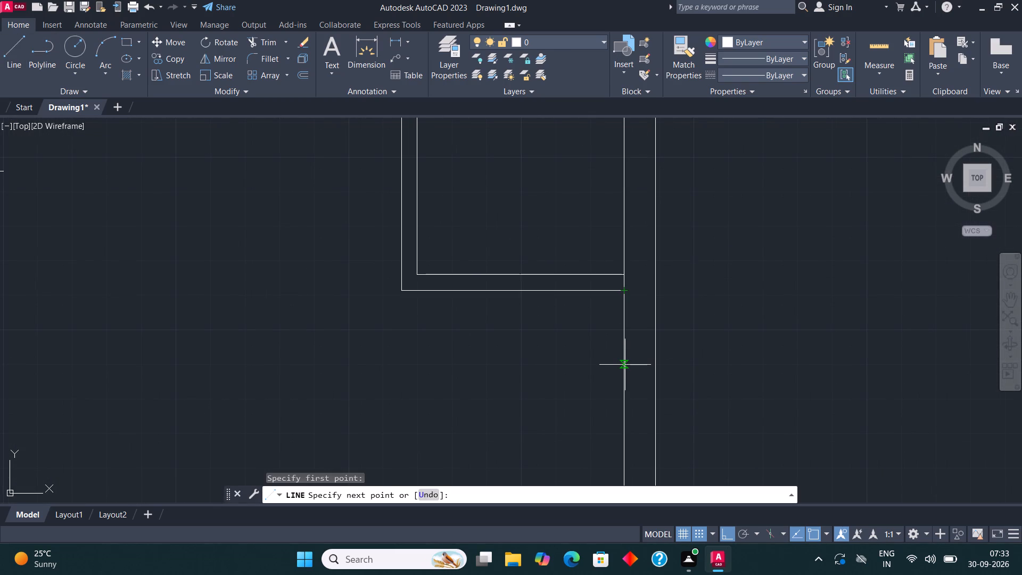
type("15'")
key("Return")
scroll(636, 347, "down", 5)
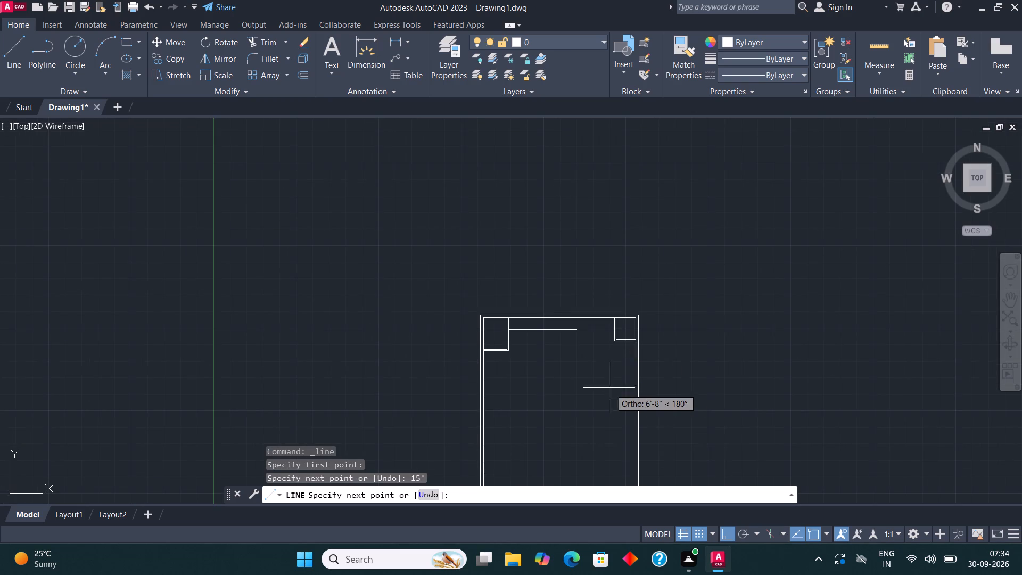
scroll(609, 389, "up", 2)
type("14'")
key("Return")
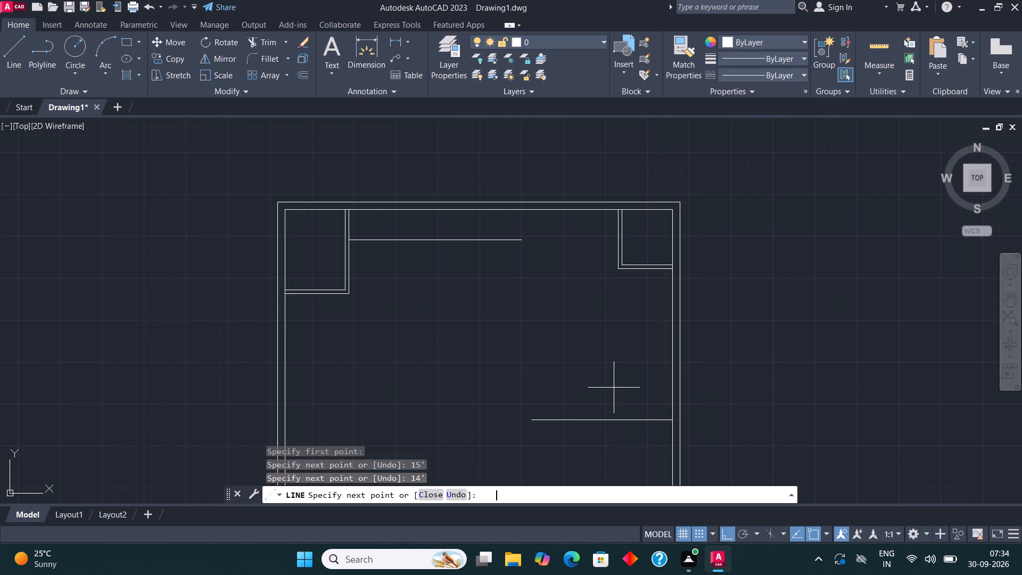
type("15'")
key("Return")
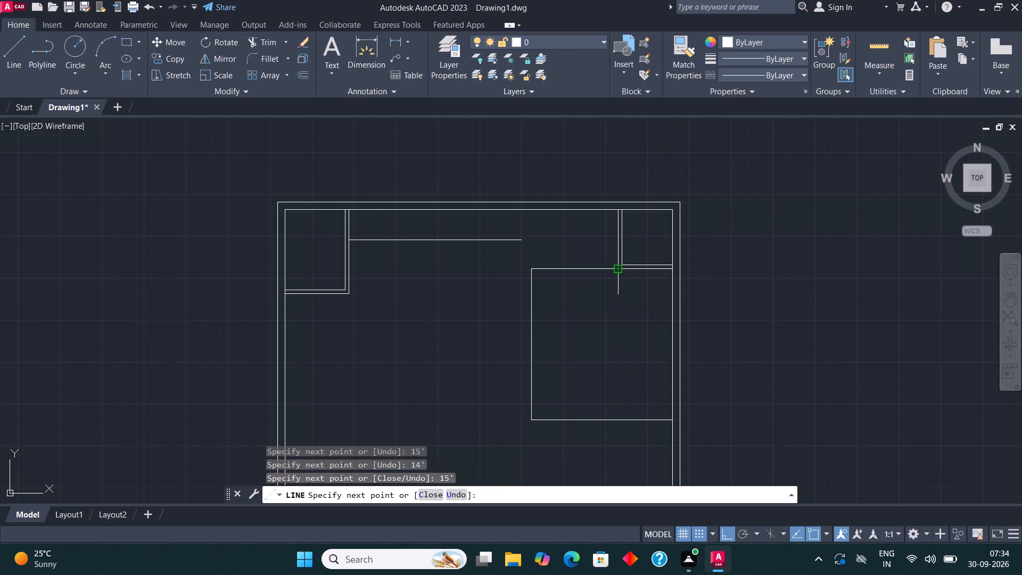
left_click(617, 270)
key("Escape")
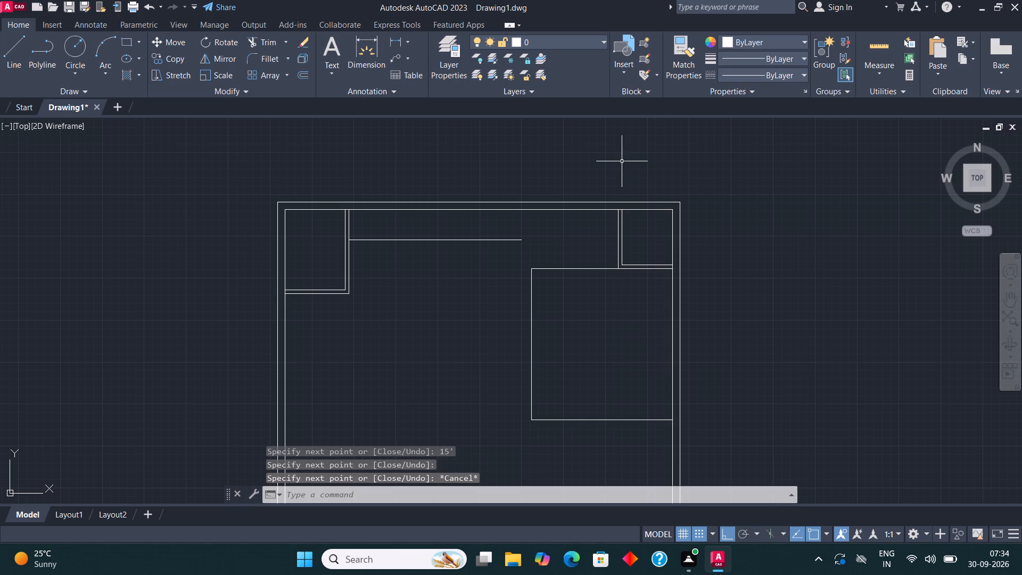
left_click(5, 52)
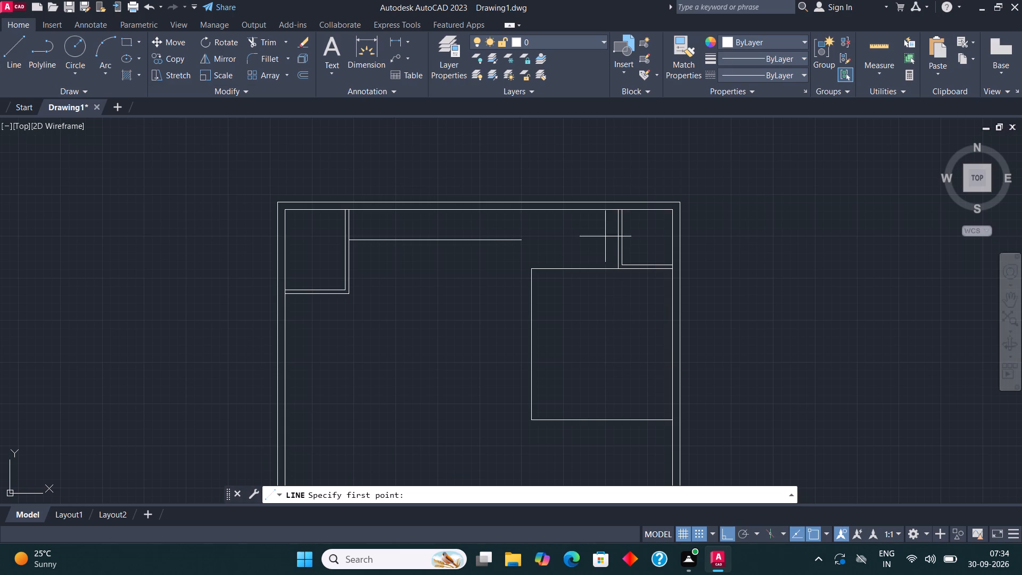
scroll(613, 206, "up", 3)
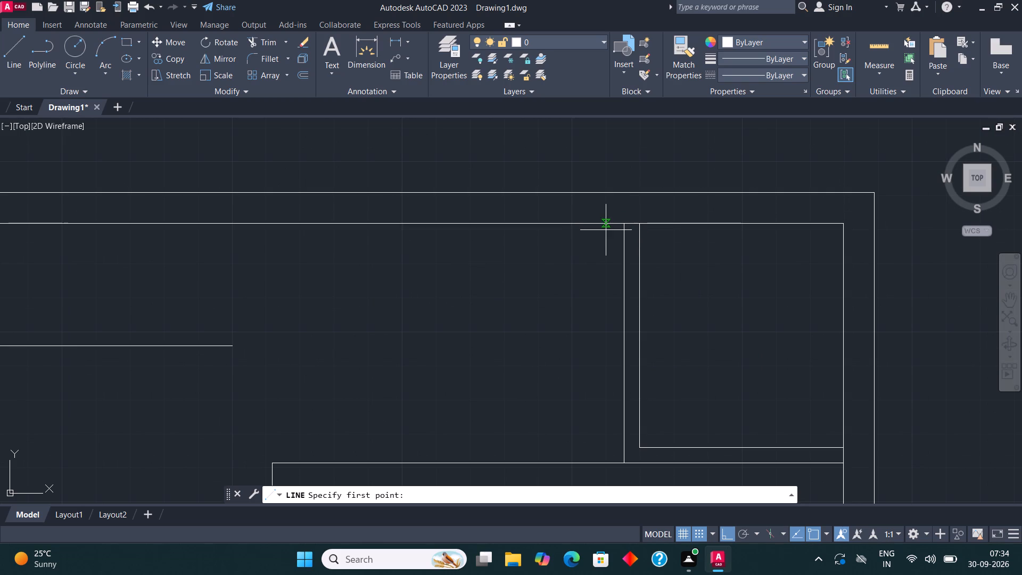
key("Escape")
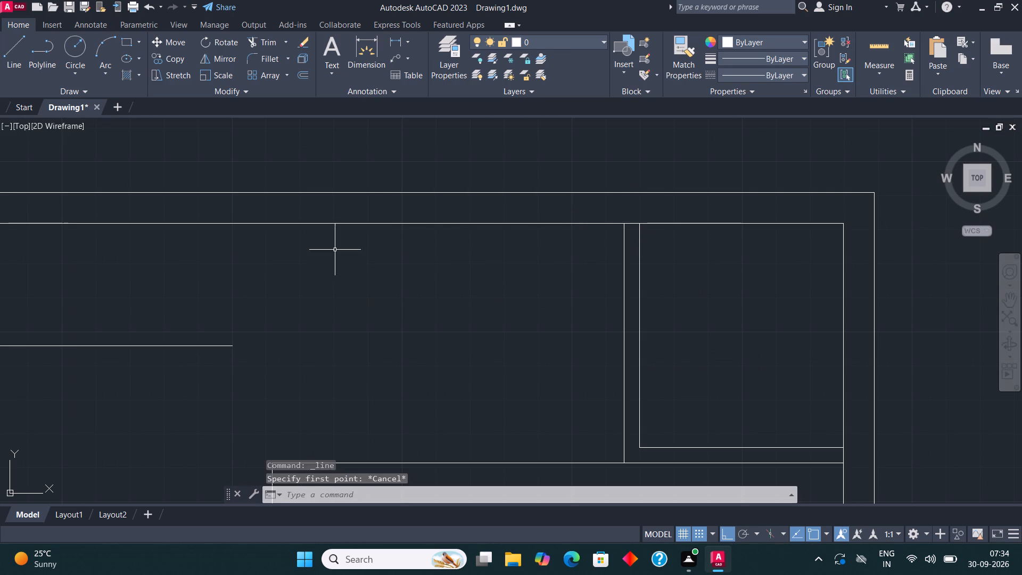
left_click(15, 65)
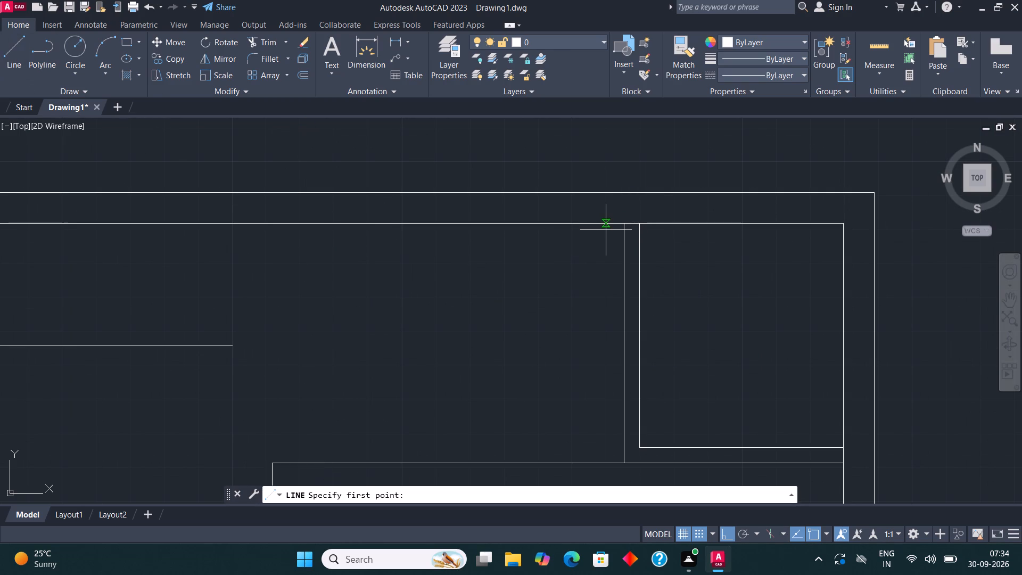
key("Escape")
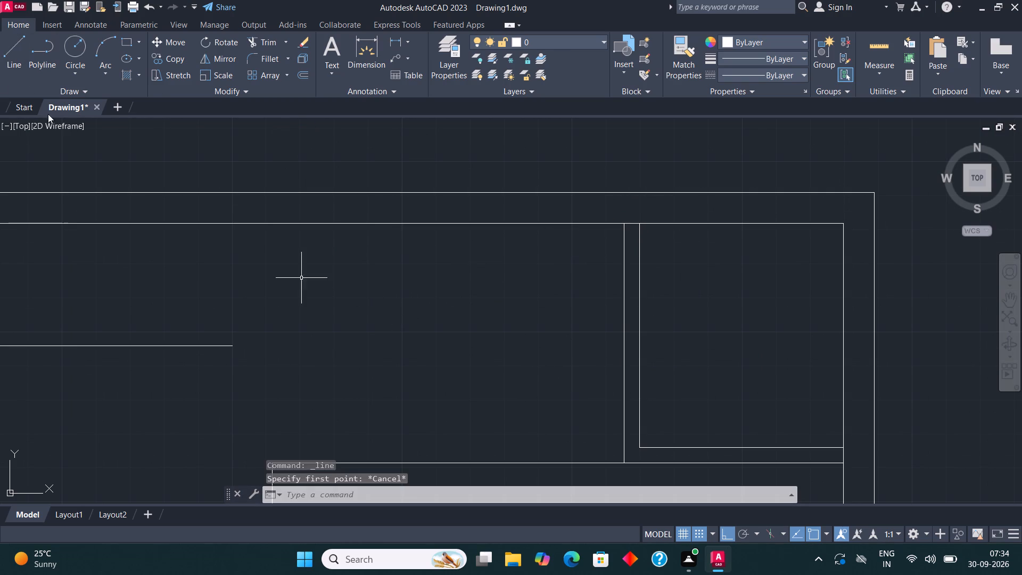
Draw a short horizontal line leftward from the top-right room's outer bottom-left corner, over the larger room's top line.
left_click(4, 54)
scroll(525, 330, "down", 2)
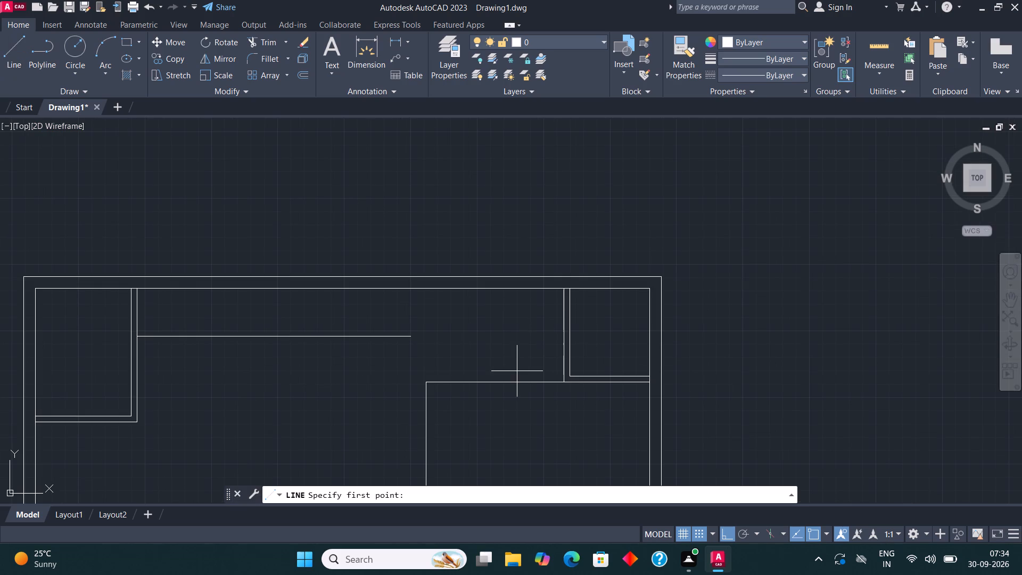
key("space")
left_click(466, 406)
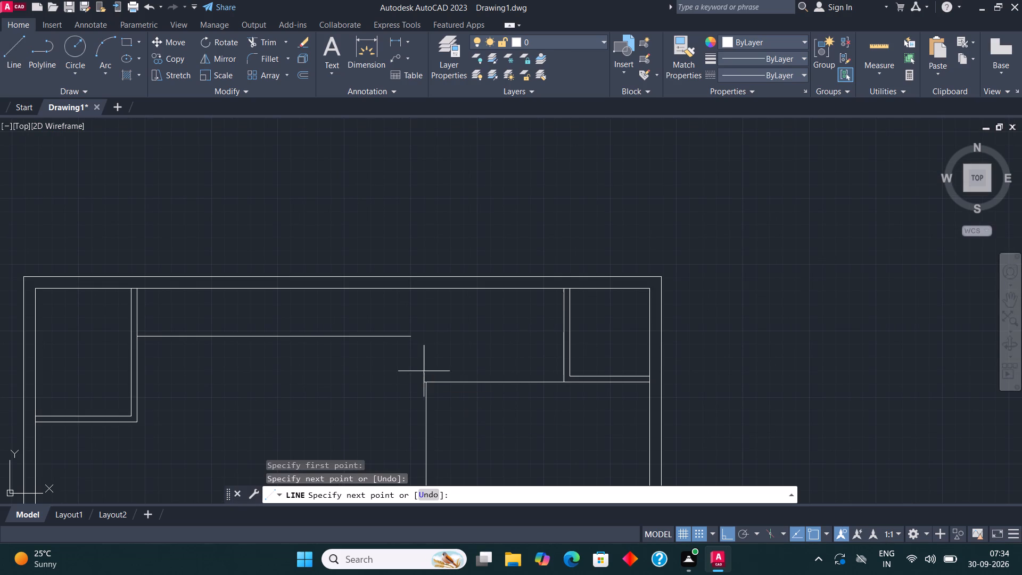
key("Escape")
Offset the 14' by 15' room's top, left and bottom lines 4.5" outward to form its partition walls.
left_click(447, 411)
left_click(410, 374)
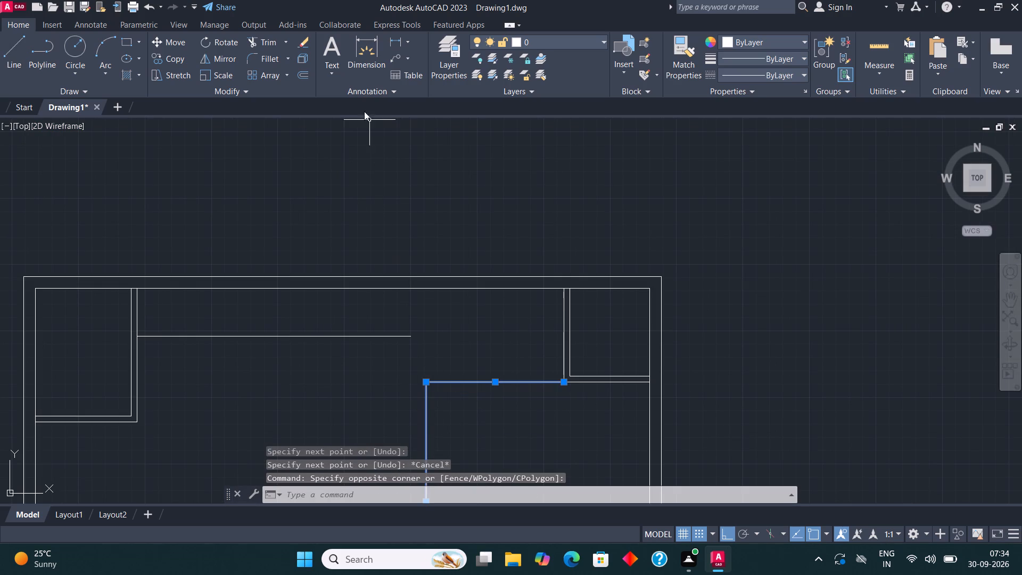
left_click(305, 76)
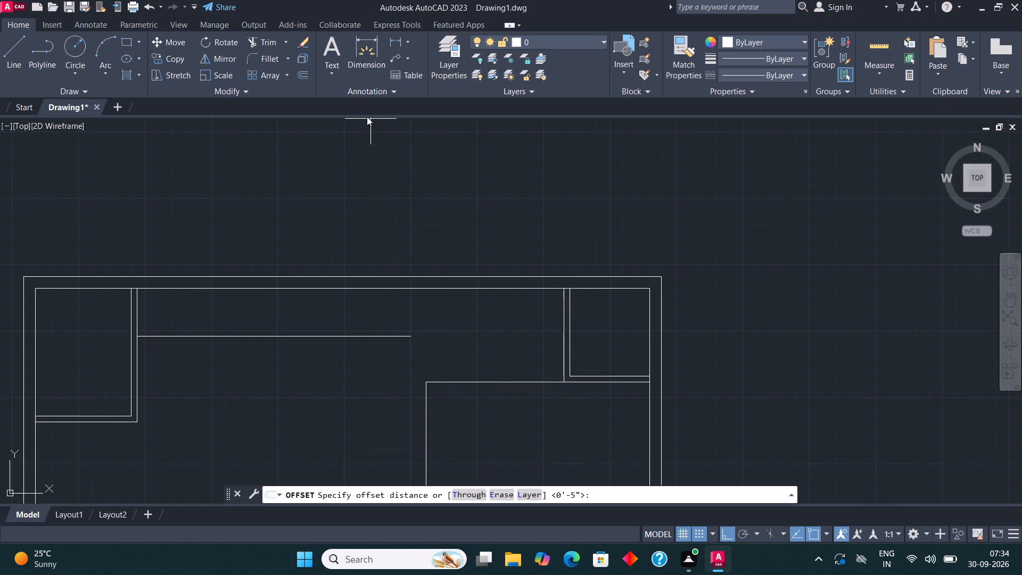
left_click(517, 382)
type("4.5\"")
key("Return")
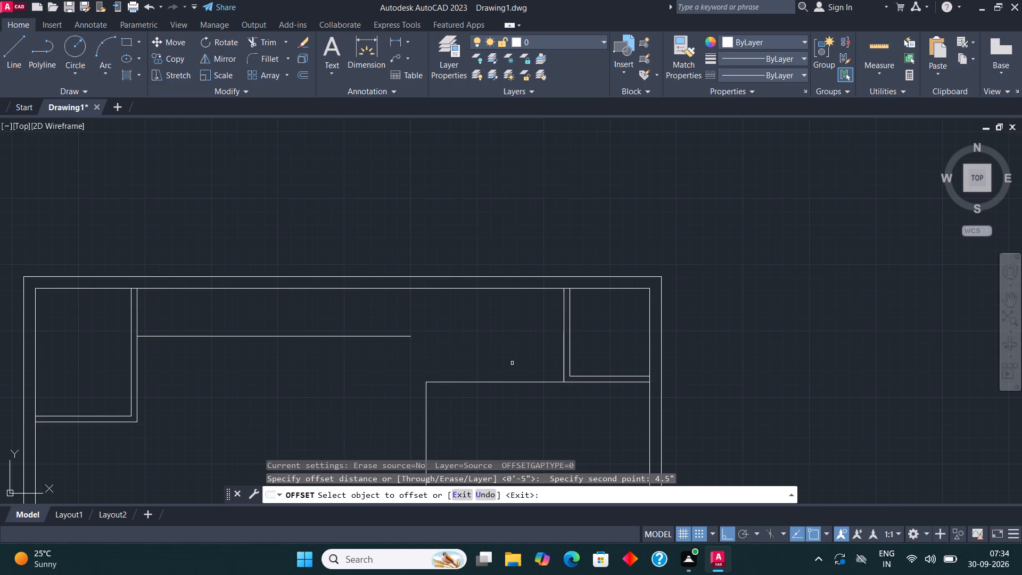
left_click(505, 382)
left_click(499, 344)
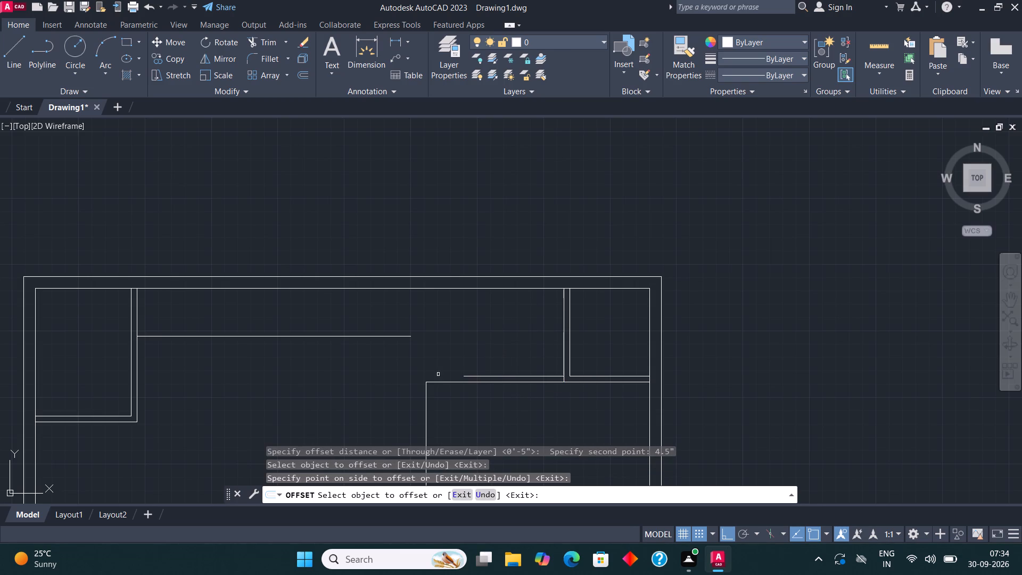
left_click(441, 384)
left_click(443, 358)
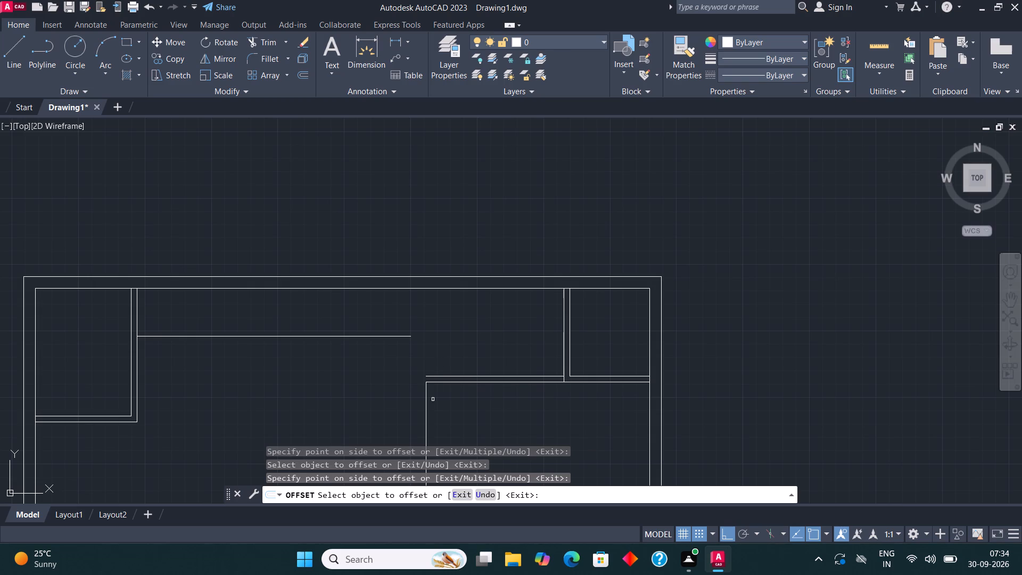
left_click(427, 402)
left_click(405, 395)
scroll(510, 327, "down", 3)
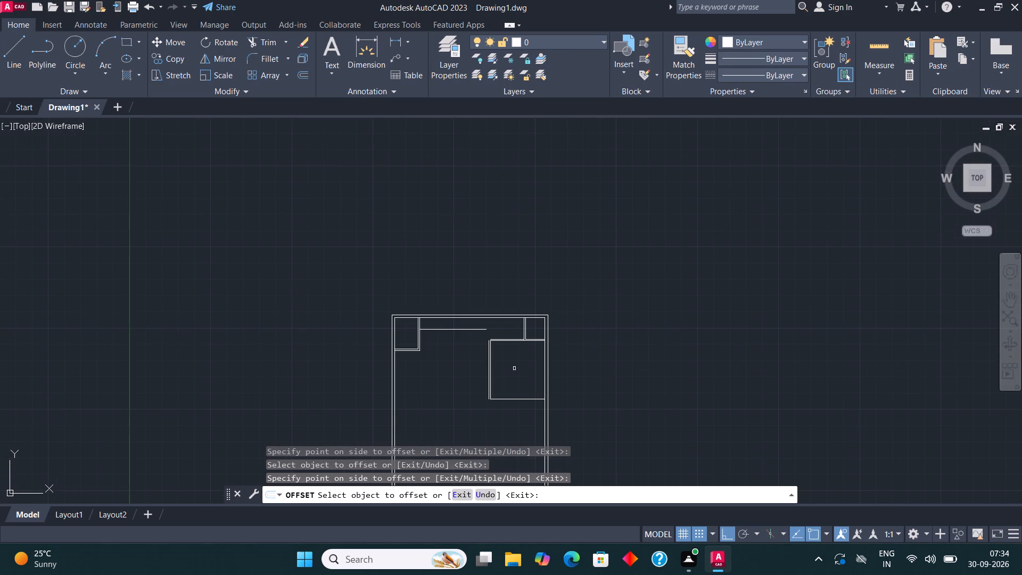
scroll(508, 395, "up", 2)
left_click(506, 404)
left_click(506, 421)
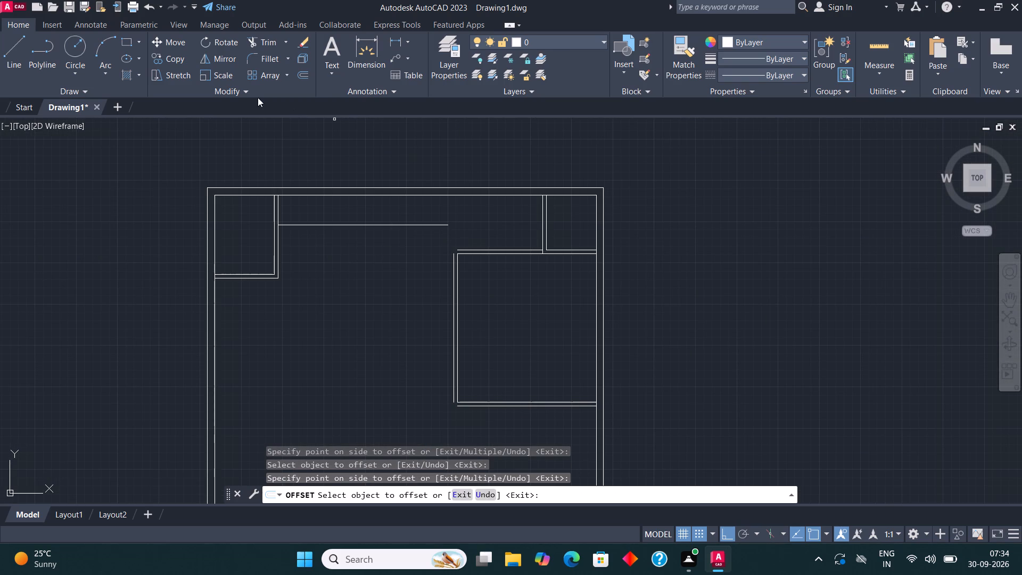
Fillet the offset partition lines to close the 14' by 15' room's outer top-left and bottom-left corners.
left_click(261, 53)
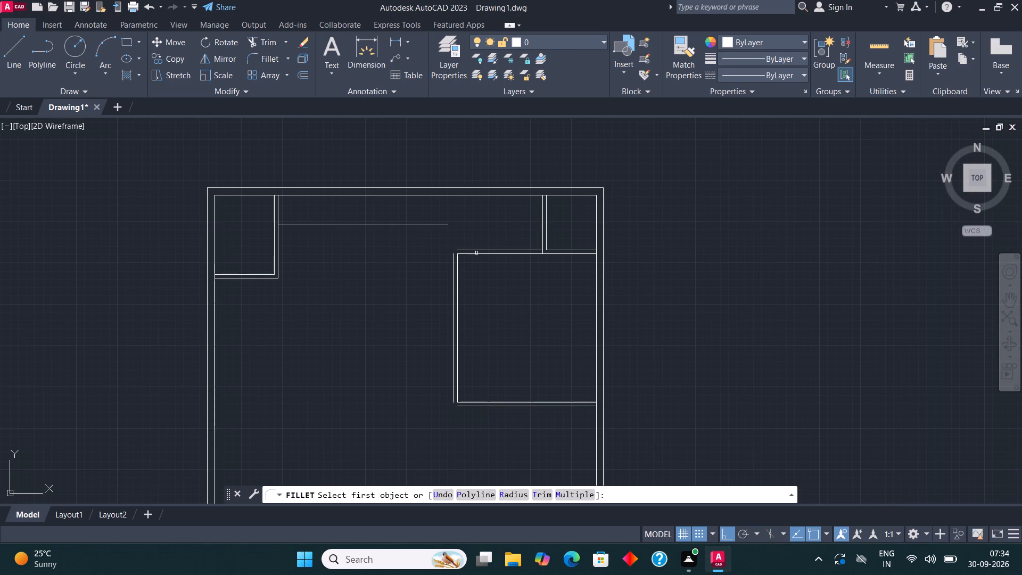
left_click(475, 250)
left_click(455, 259)
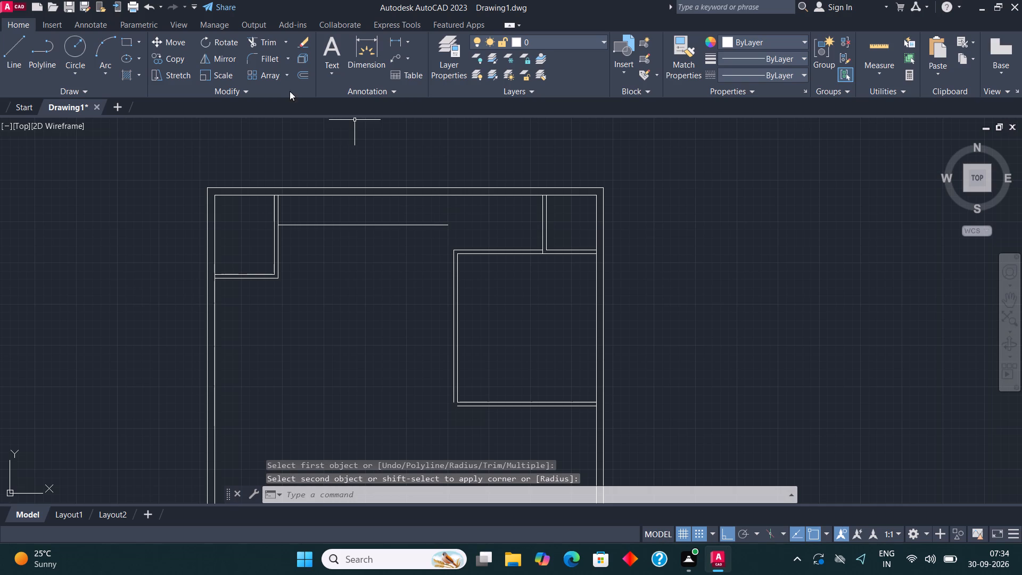
left_click(272, 64)
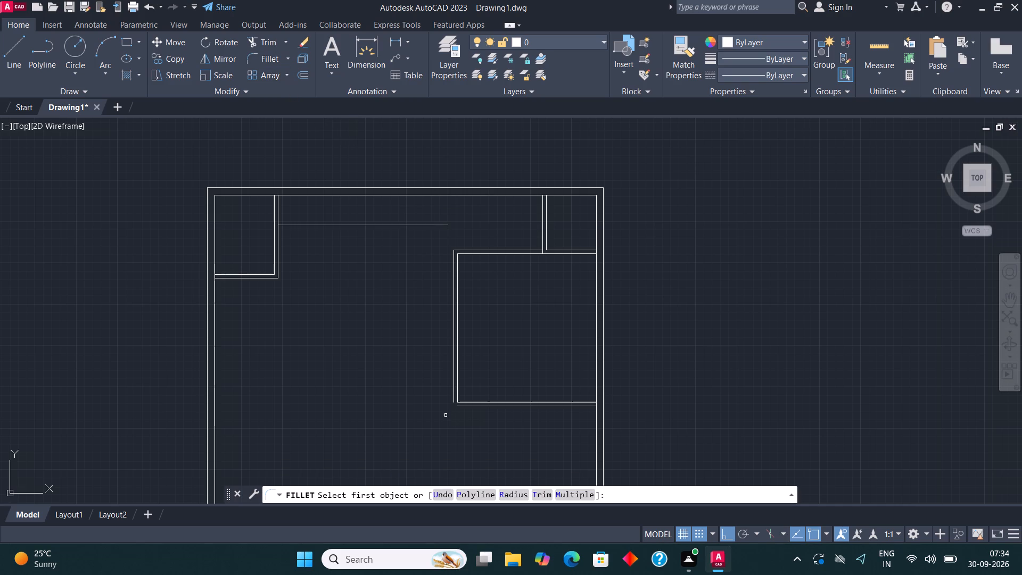
left_click(453, 395)
left_click(464, 408)
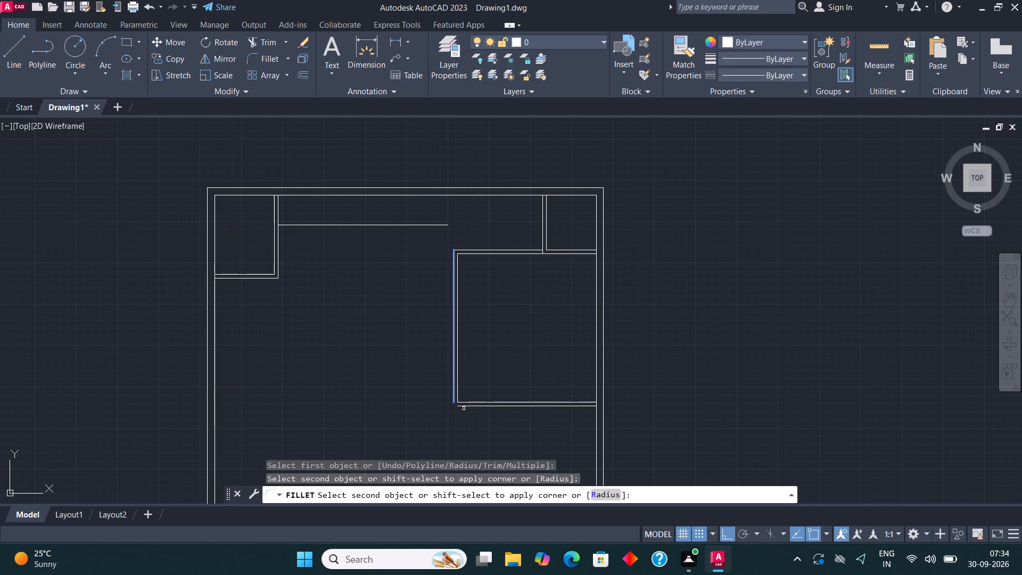
left_click(464, 406)
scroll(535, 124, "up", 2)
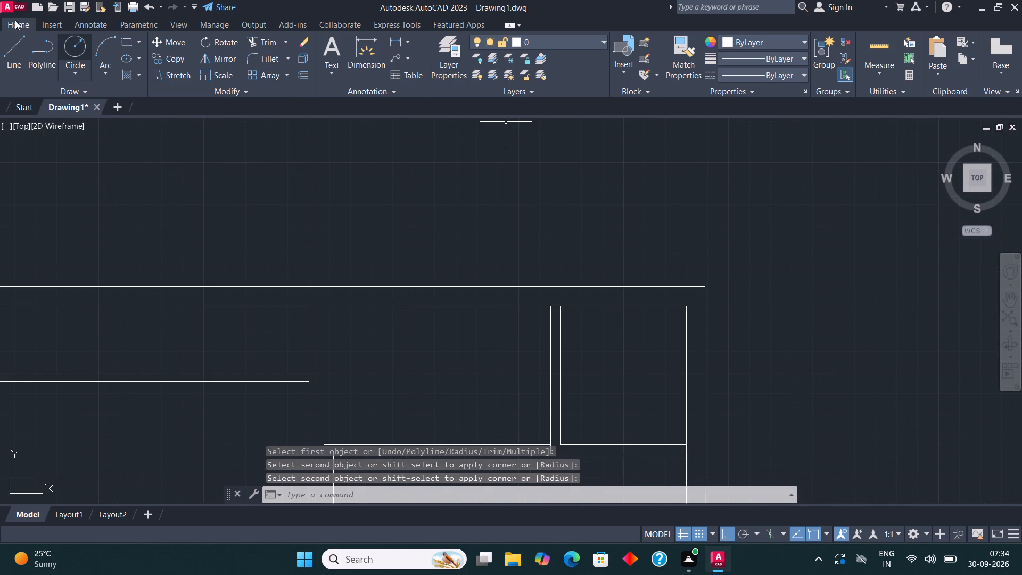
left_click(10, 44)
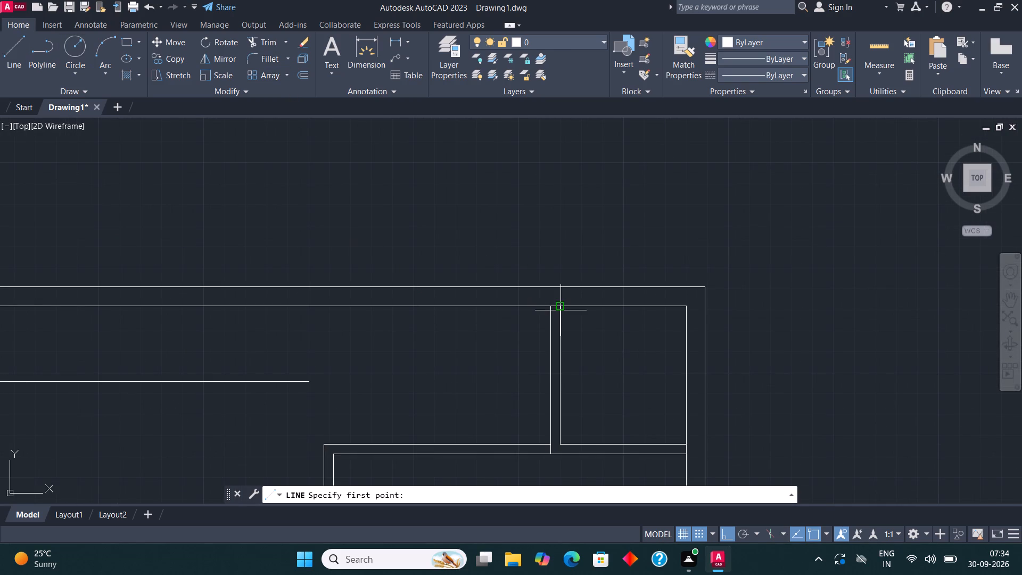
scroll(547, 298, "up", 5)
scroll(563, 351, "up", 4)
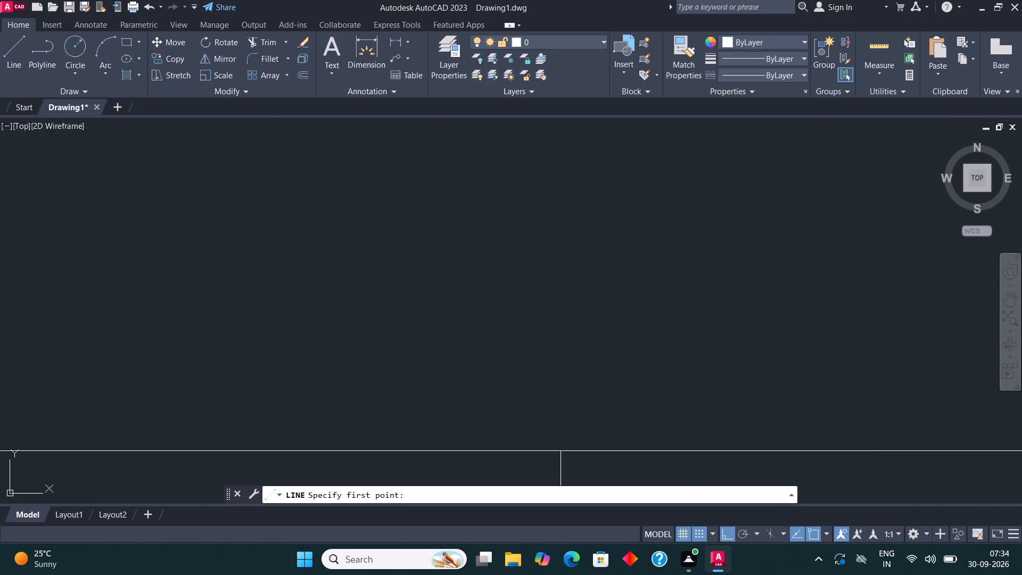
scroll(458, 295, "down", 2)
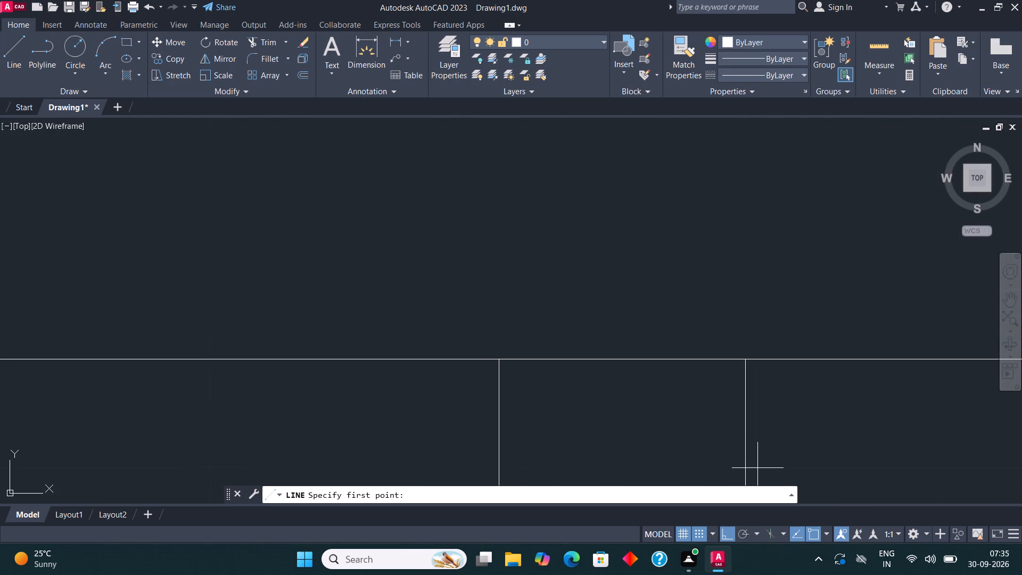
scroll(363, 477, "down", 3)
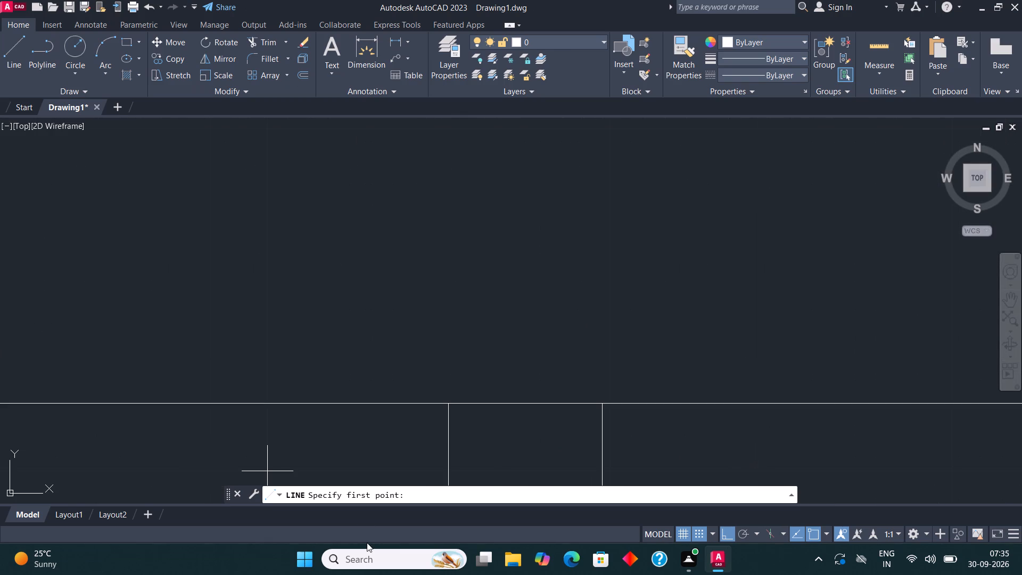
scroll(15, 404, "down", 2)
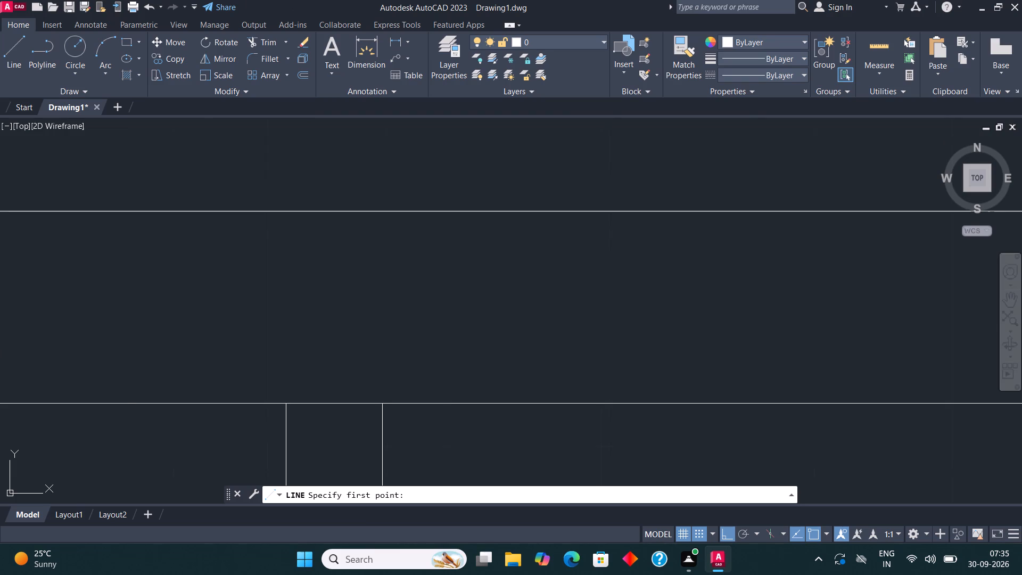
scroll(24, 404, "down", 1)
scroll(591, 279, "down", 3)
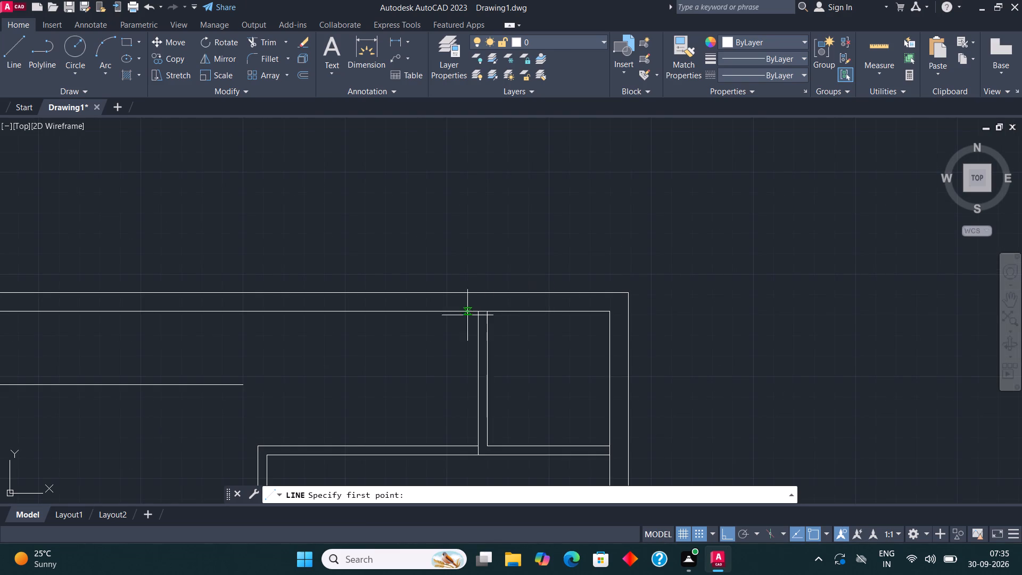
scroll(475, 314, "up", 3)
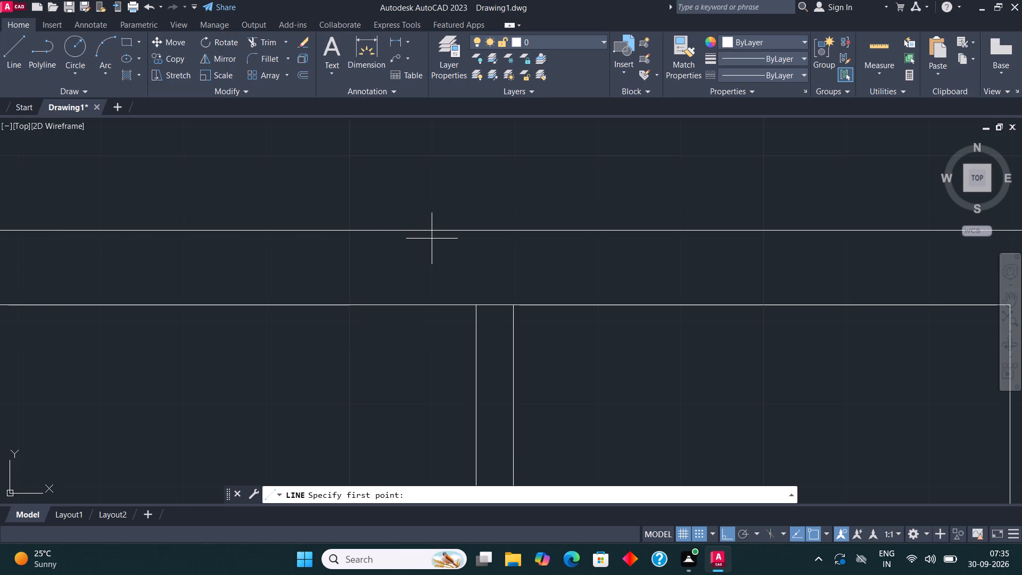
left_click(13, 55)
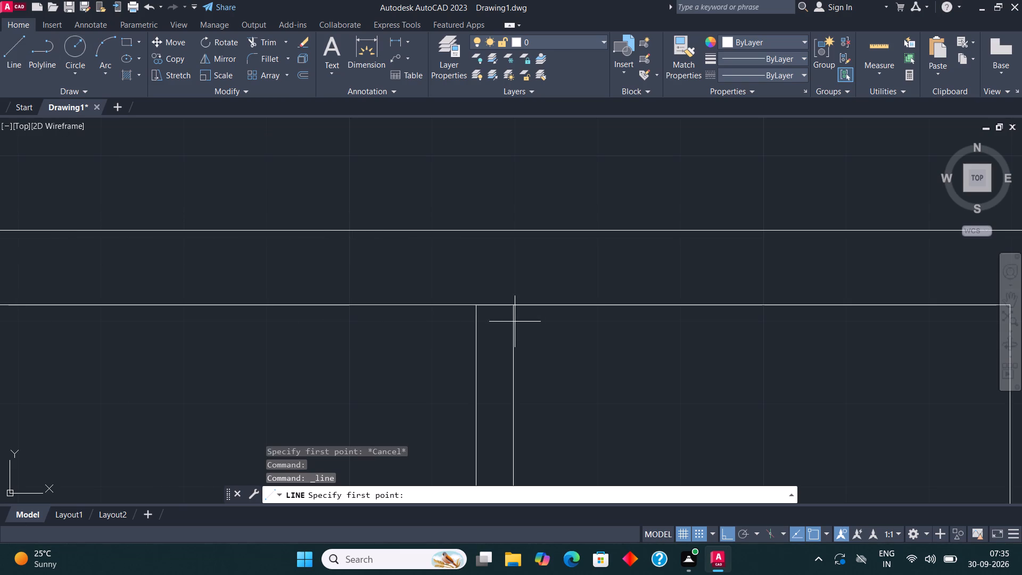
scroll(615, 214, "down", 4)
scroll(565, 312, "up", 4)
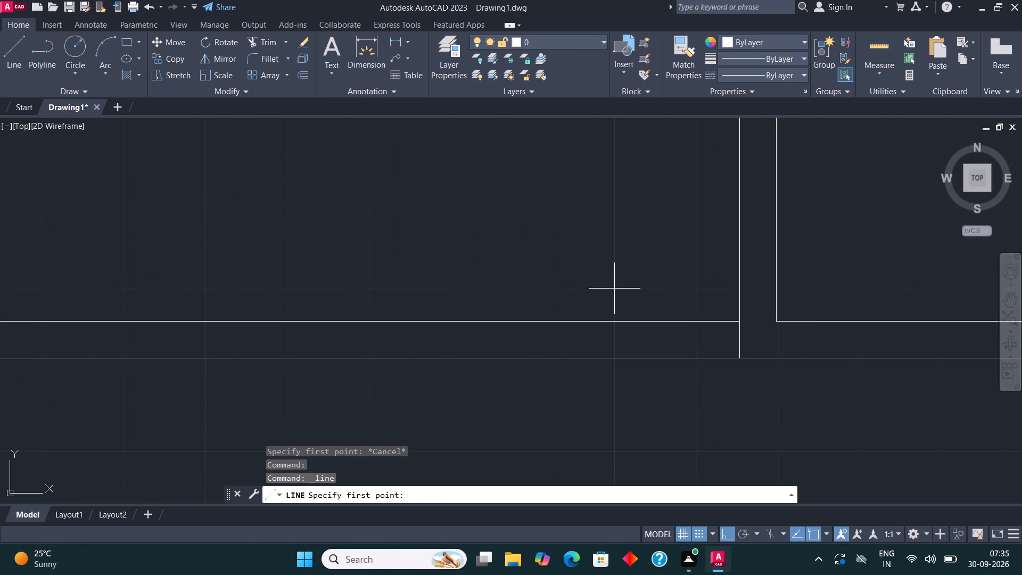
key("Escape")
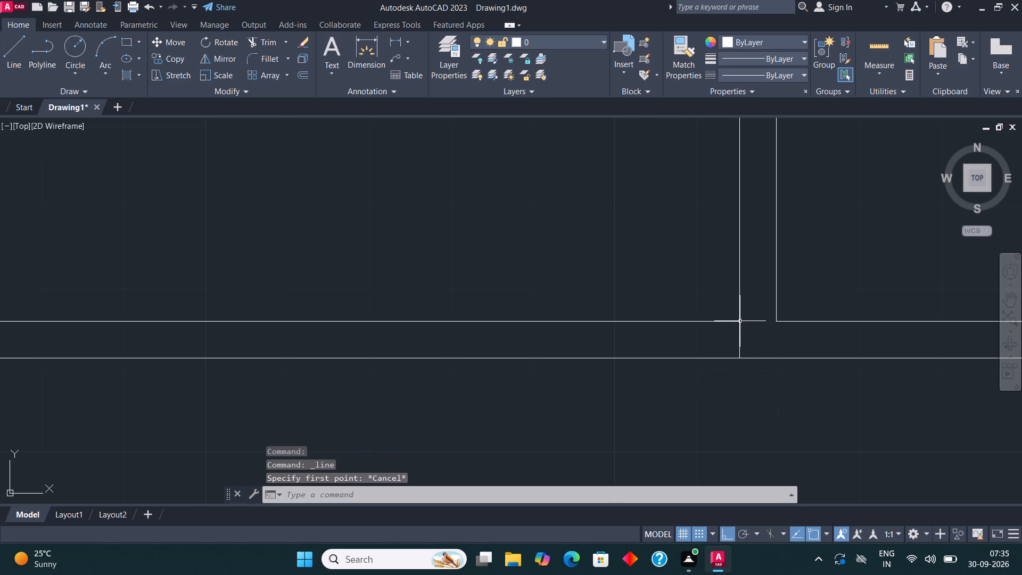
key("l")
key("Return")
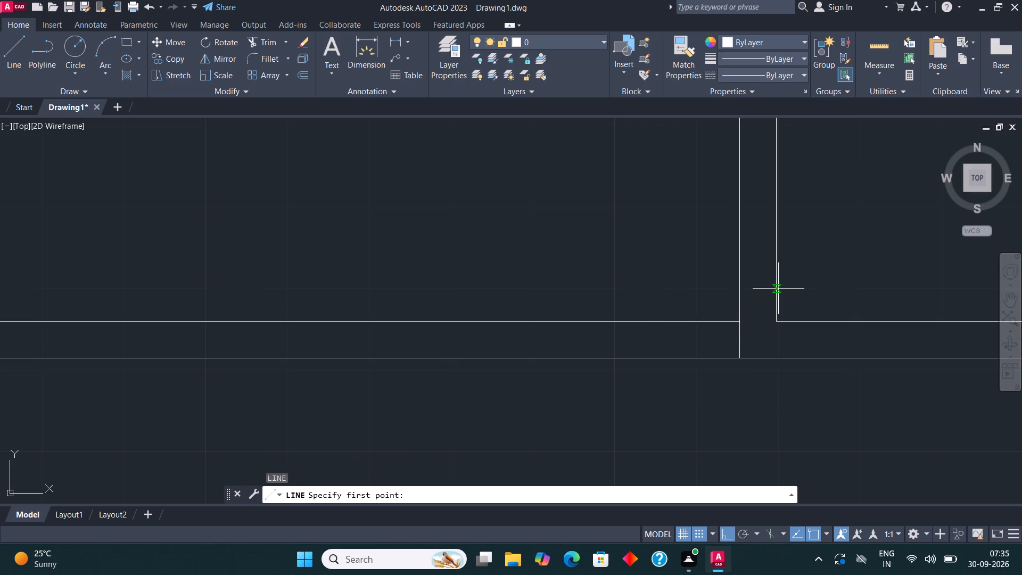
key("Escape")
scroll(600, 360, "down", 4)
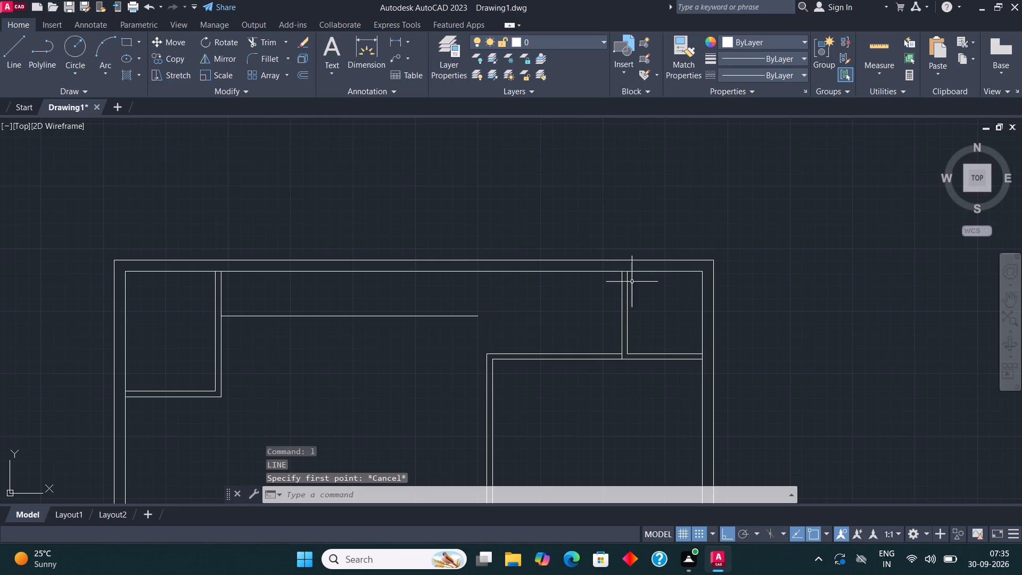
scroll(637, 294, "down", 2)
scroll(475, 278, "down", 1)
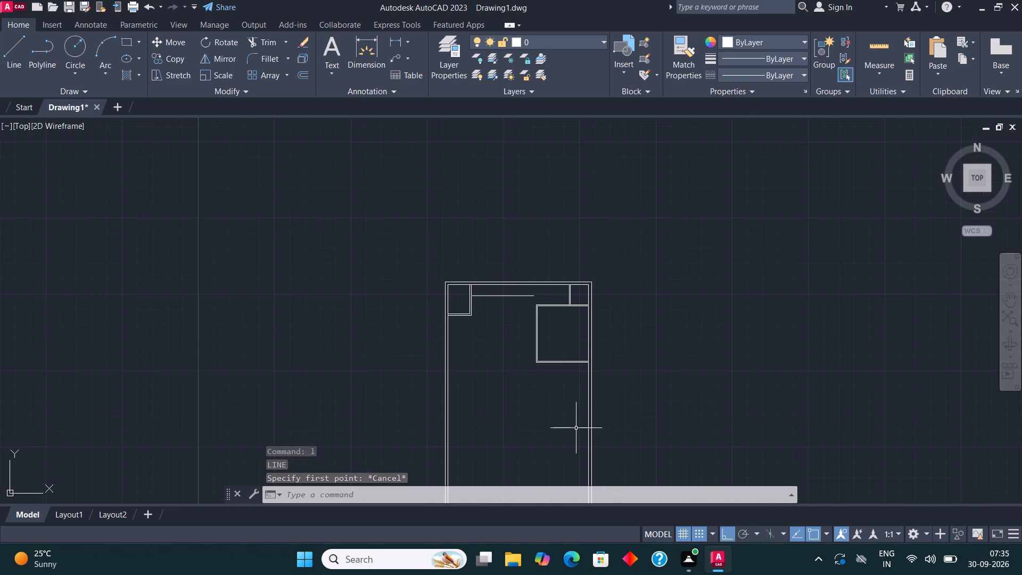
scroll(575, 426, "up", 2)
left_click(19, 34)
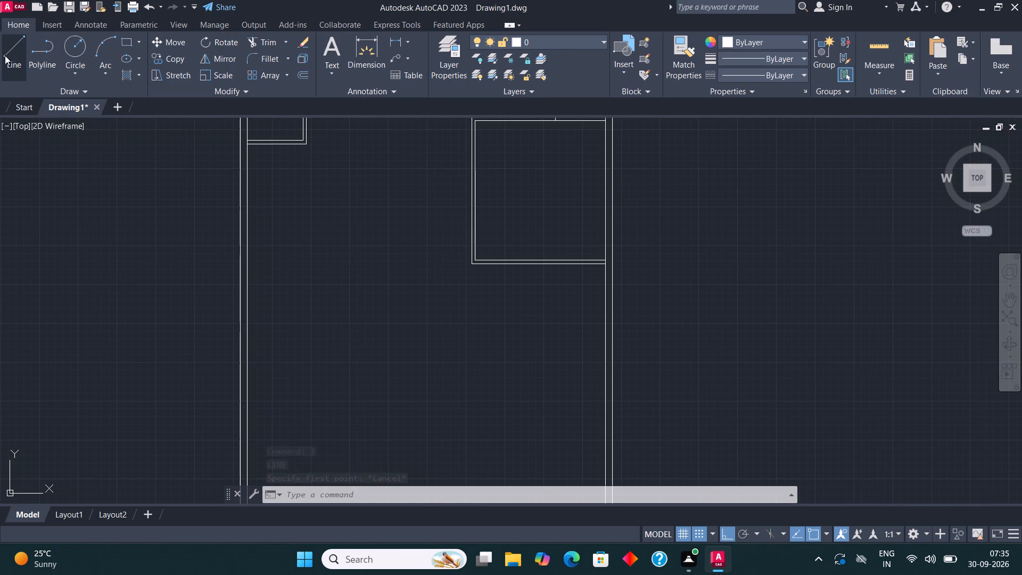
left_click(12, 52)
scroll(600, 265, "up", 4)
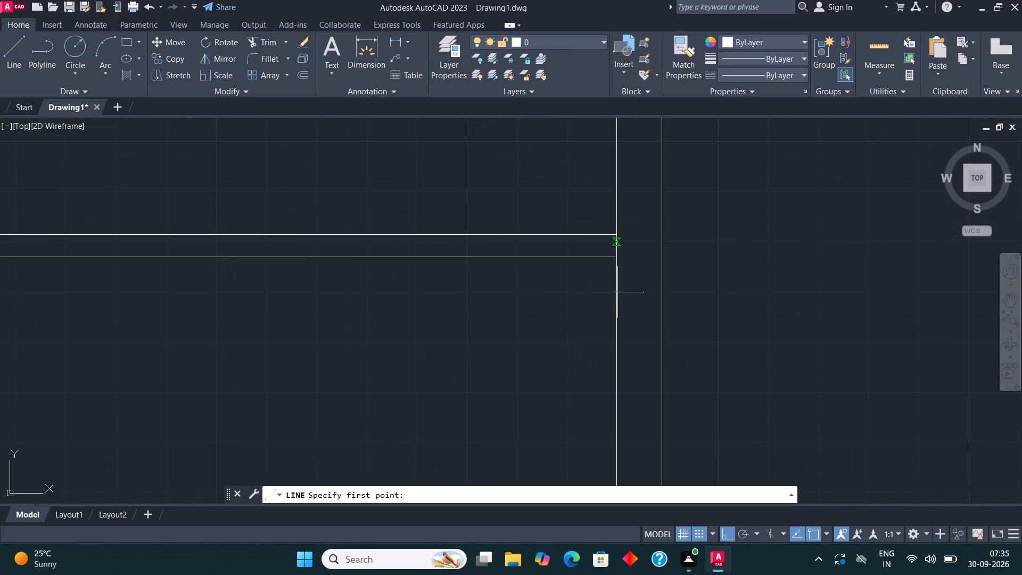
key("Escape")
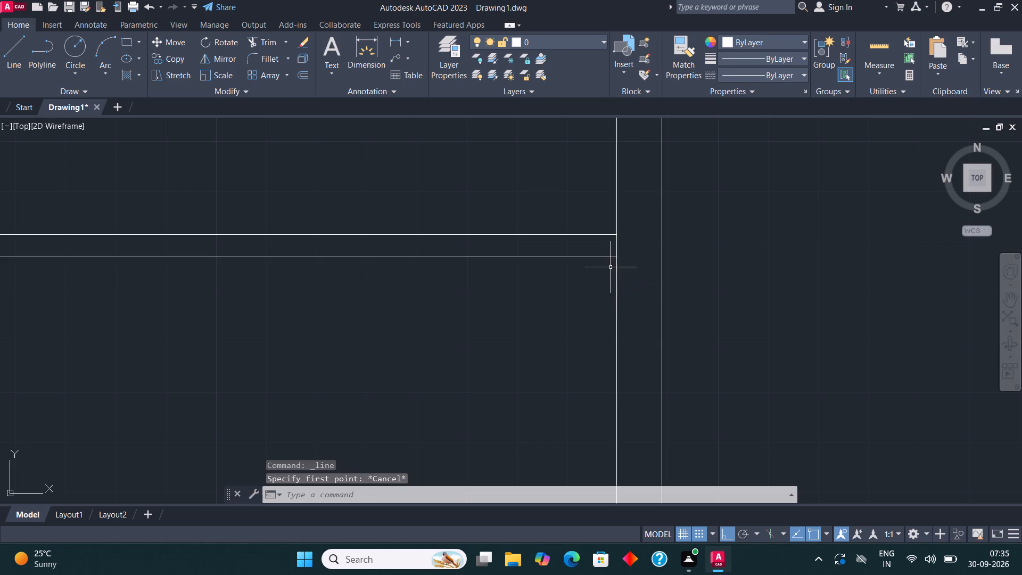
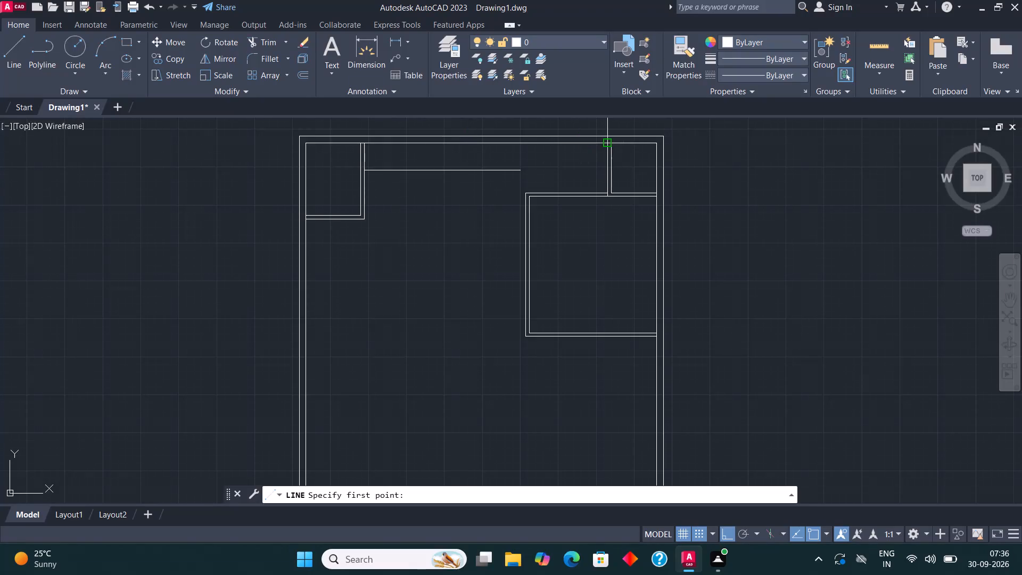
From the top of the top-right room's outer left partition line, draw connected lines 7'7" left along the inner wall and 5'6" down.
left_click(608, 143)
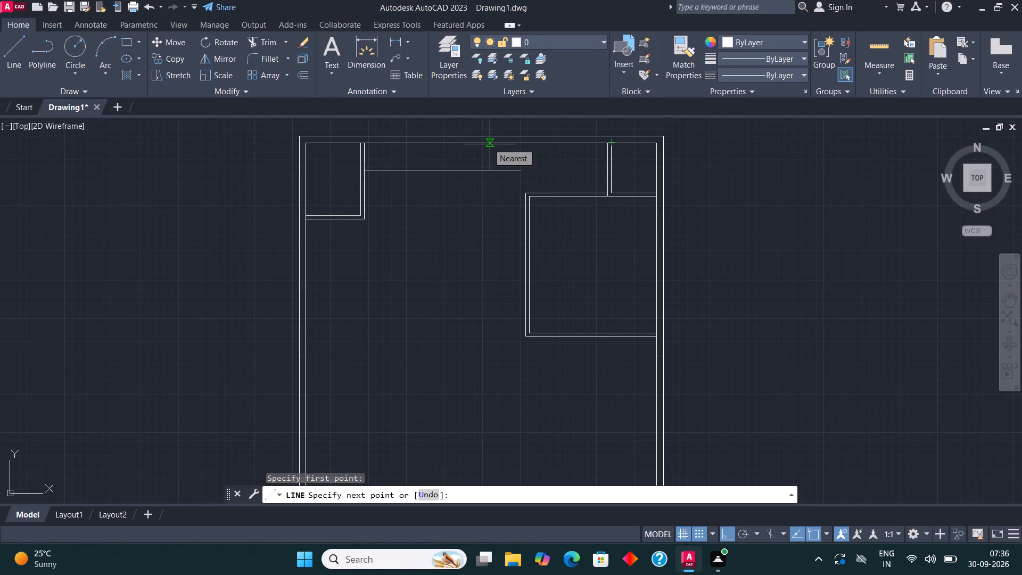
key("4")
key("BackSpace")
key("7")
type("'7\"")
key("Return")
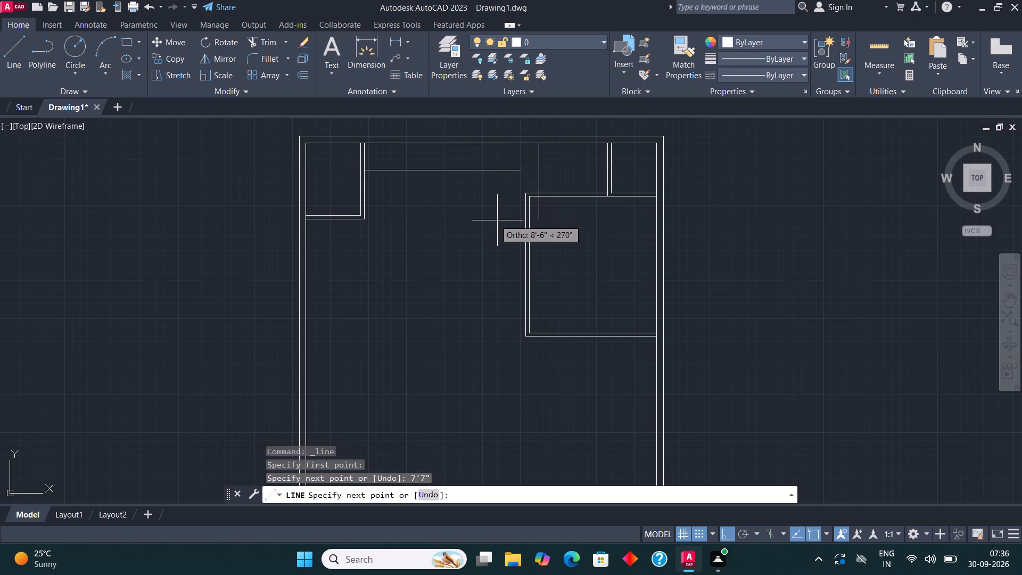
scroll(497, 218, "up", 1)
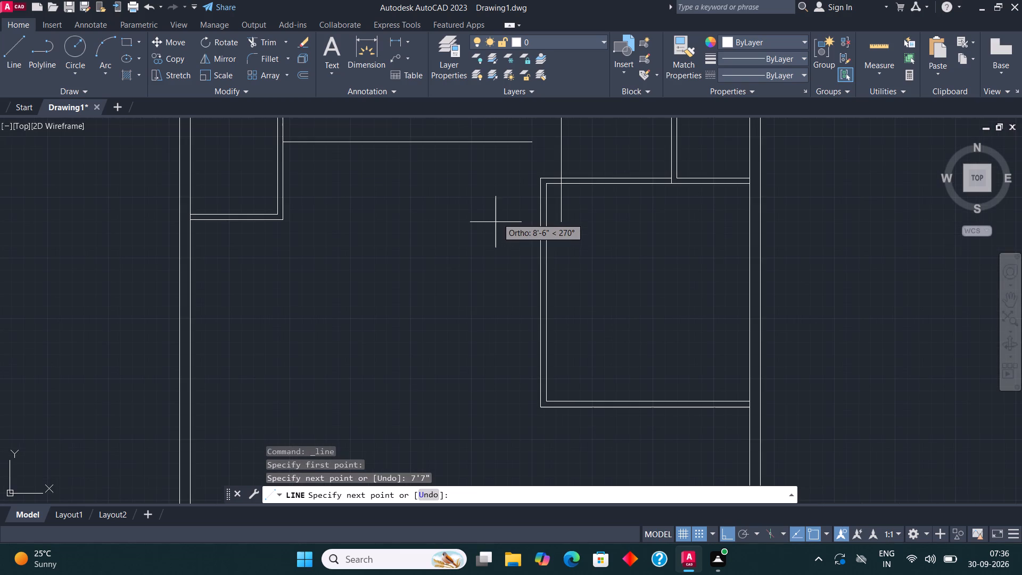
type("5'6\"")
key("Return")
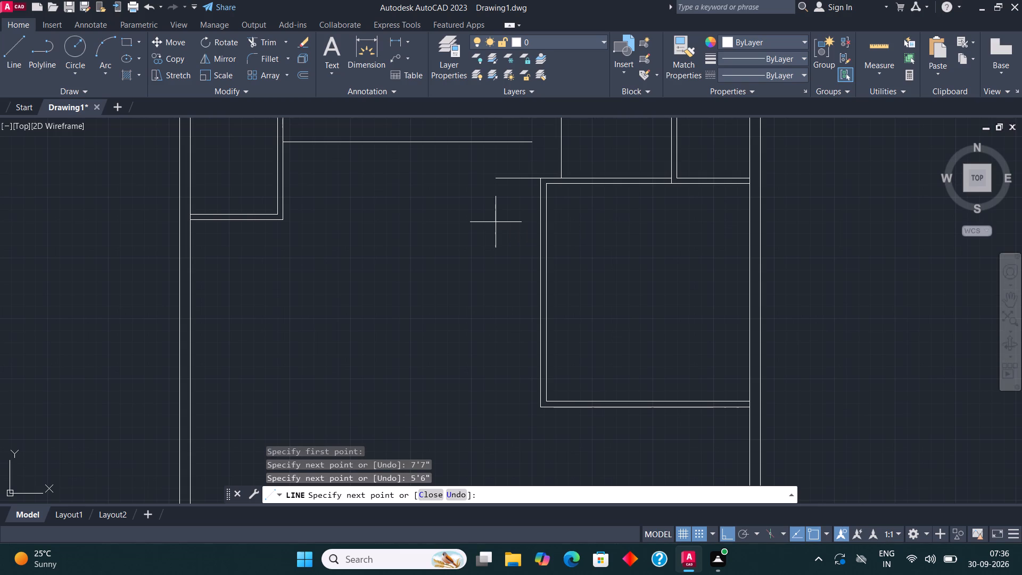
key("Escape")
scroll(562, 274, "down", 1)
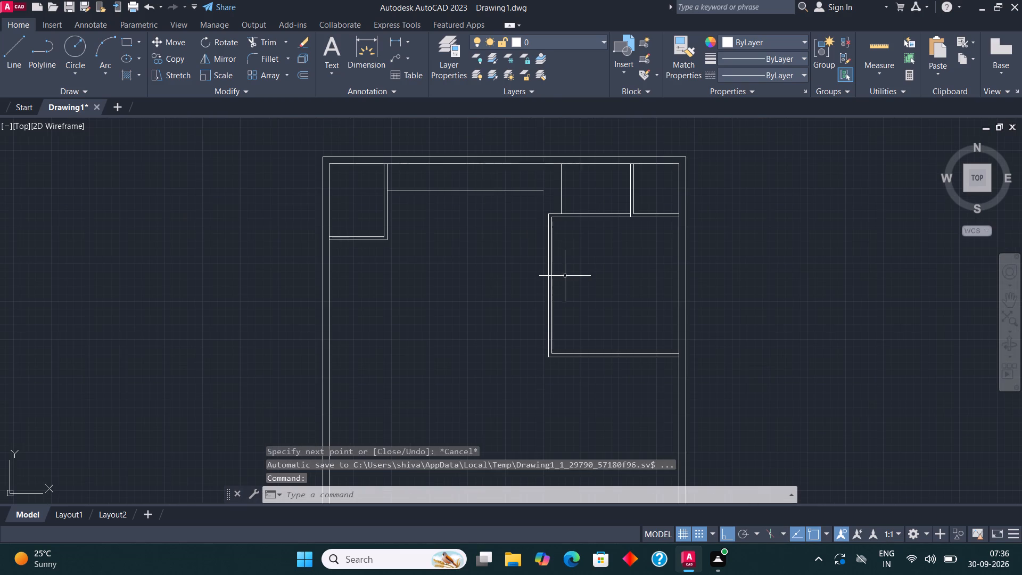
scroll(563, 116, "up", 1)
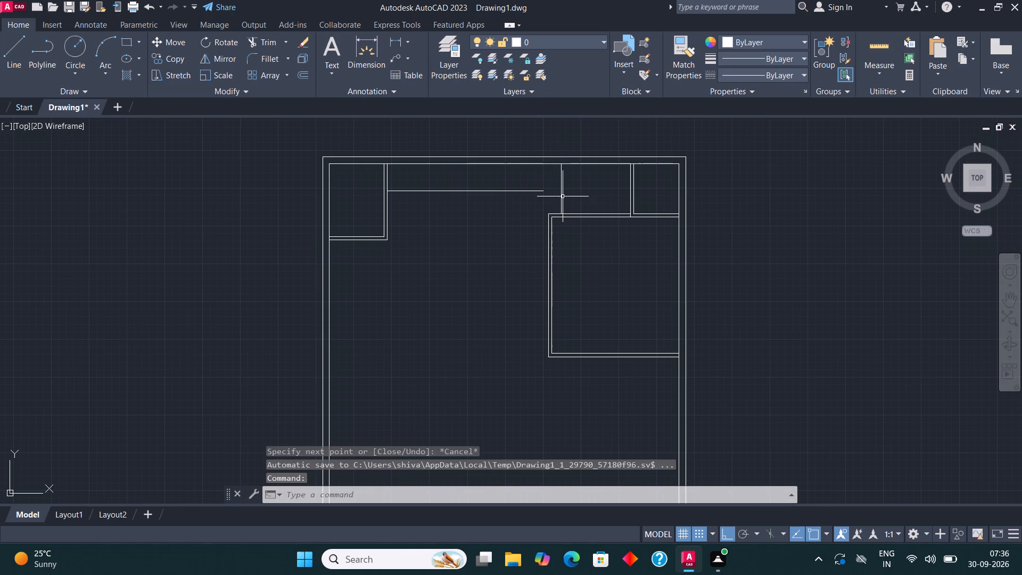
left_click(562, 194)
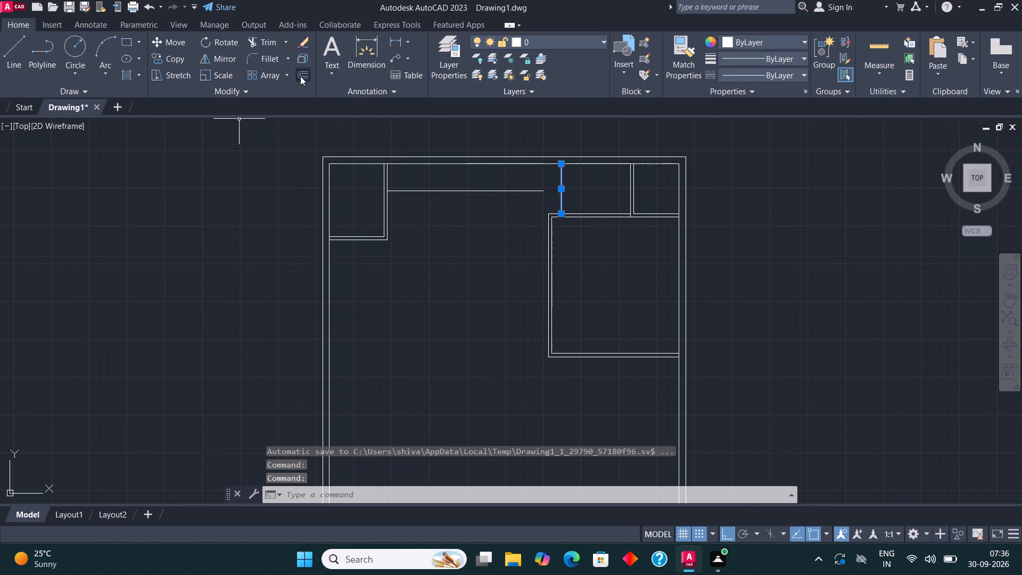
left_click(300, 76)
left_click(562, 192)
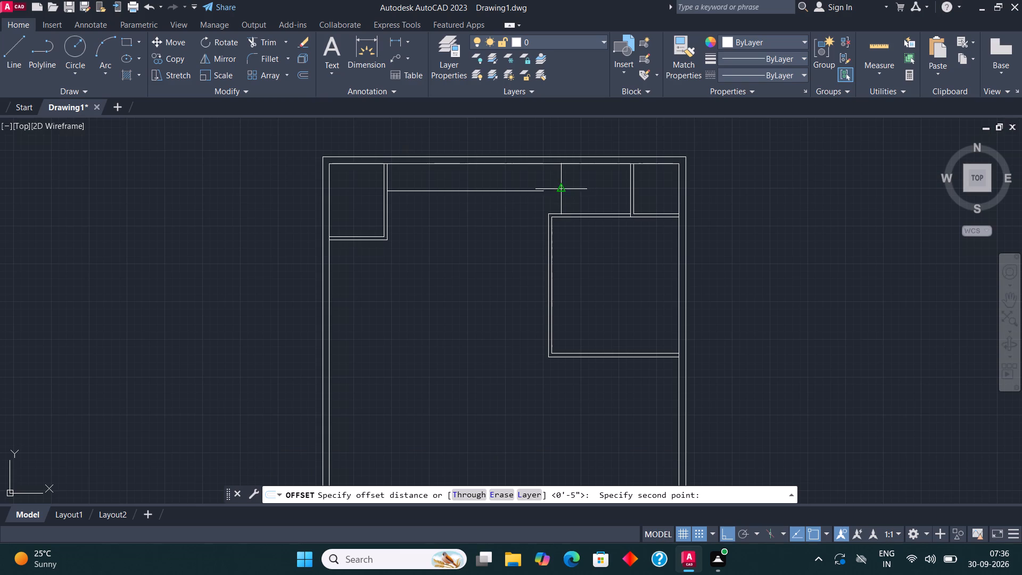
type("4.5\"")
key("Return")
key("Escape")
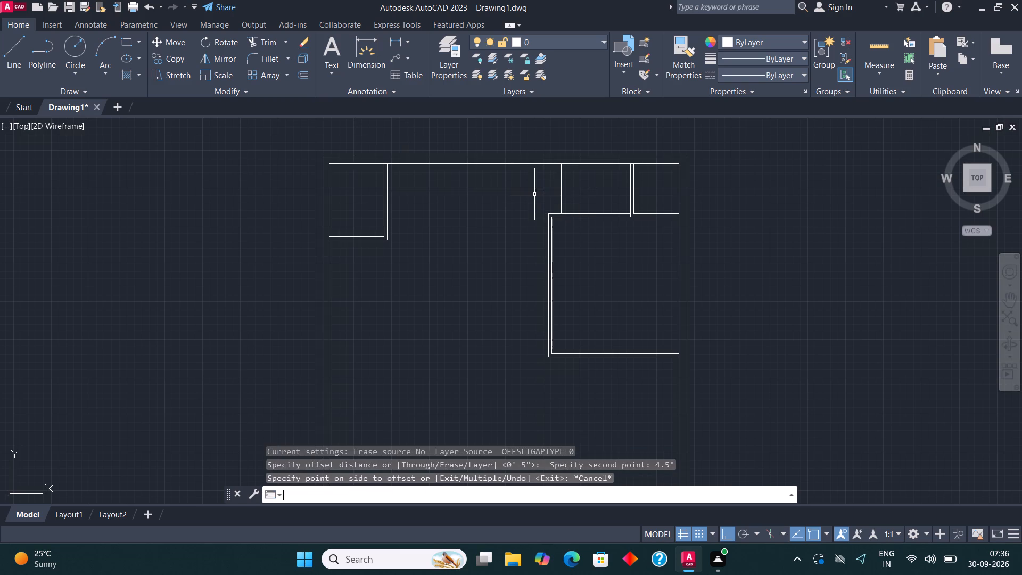
Offset the new 5'6" vertical line 4.5" to the left to form the partition wall.
left_click(561, 188)
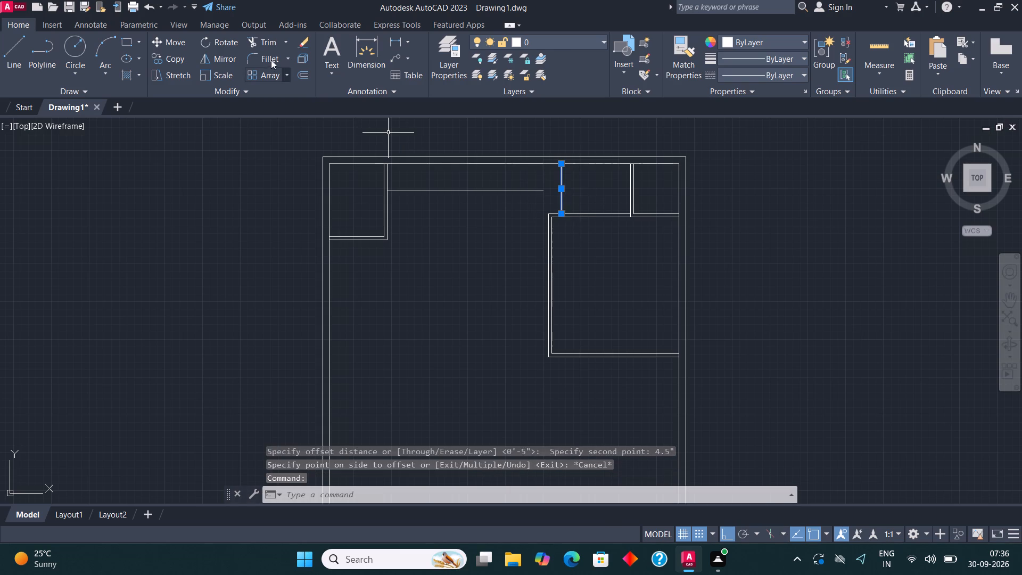
left_click(301, 70)
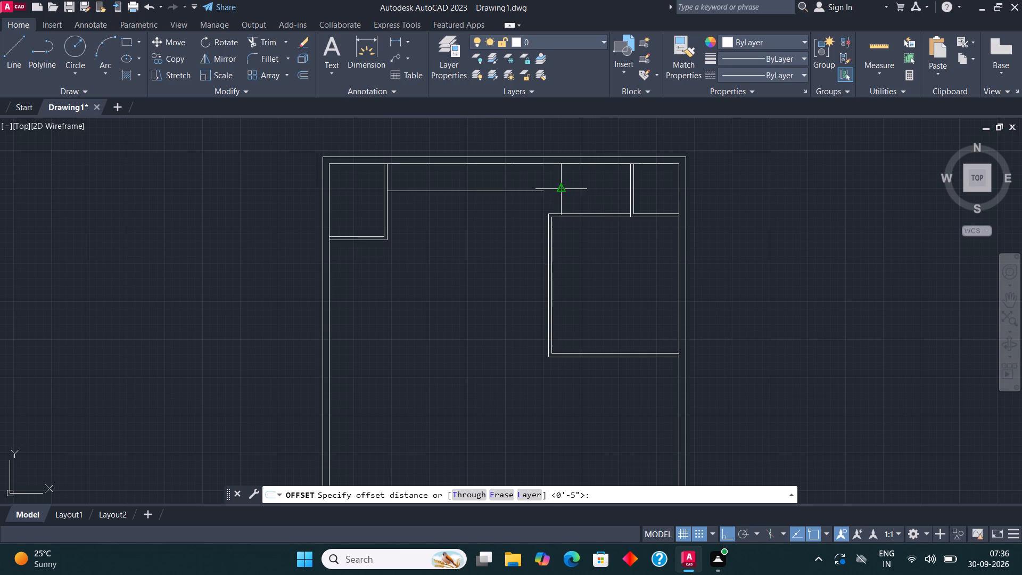
left_click(563, 188)
type("4.5")
key("shift+quotedbl")
key("Return")
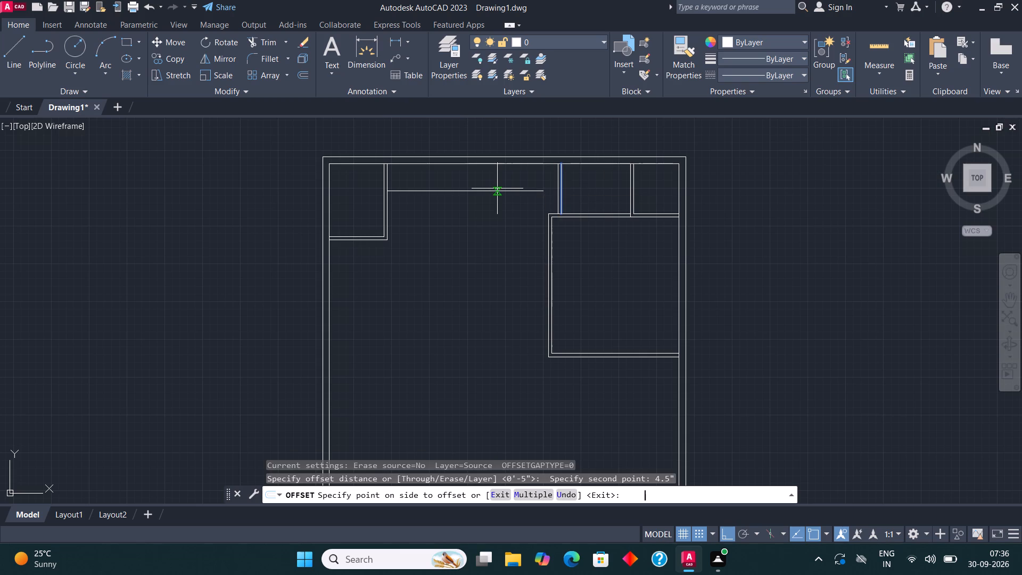
left_click(499, 187)
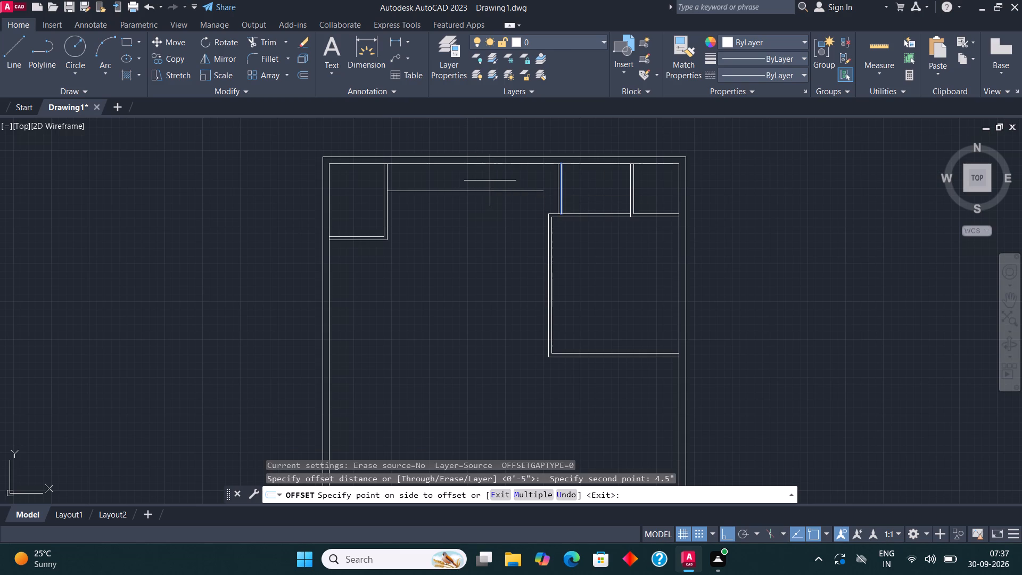
left_click(490, 180)
key("Escape")
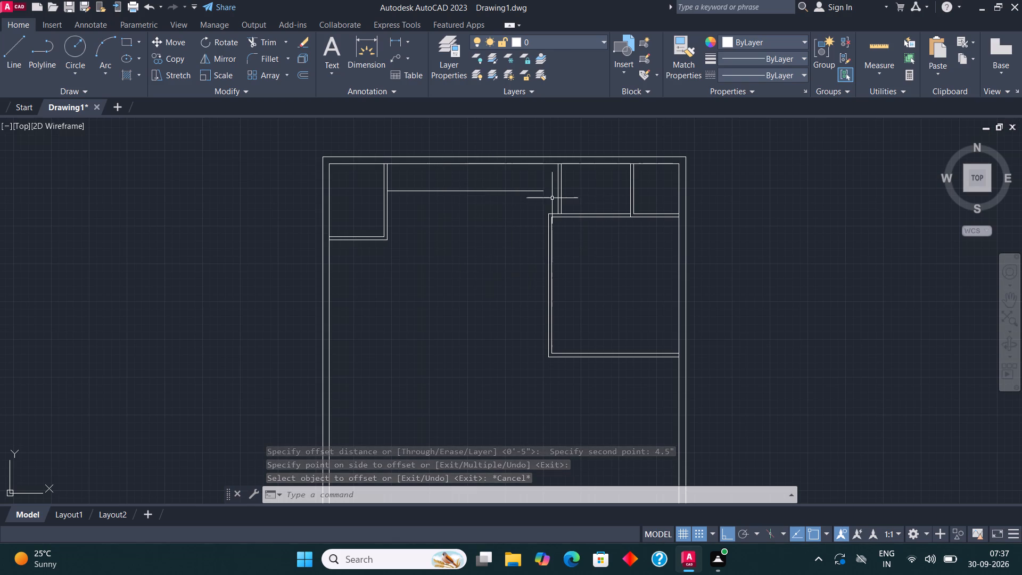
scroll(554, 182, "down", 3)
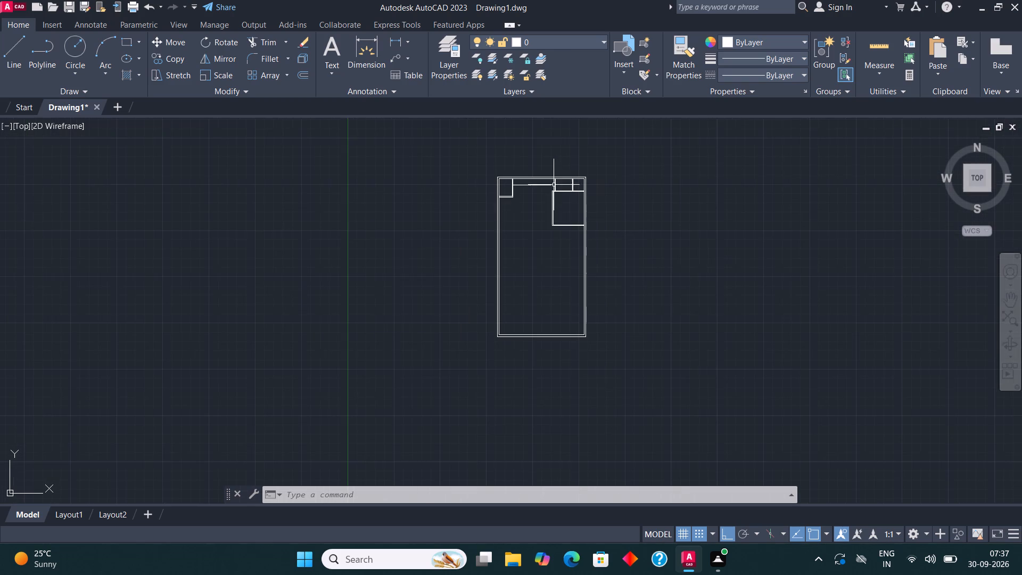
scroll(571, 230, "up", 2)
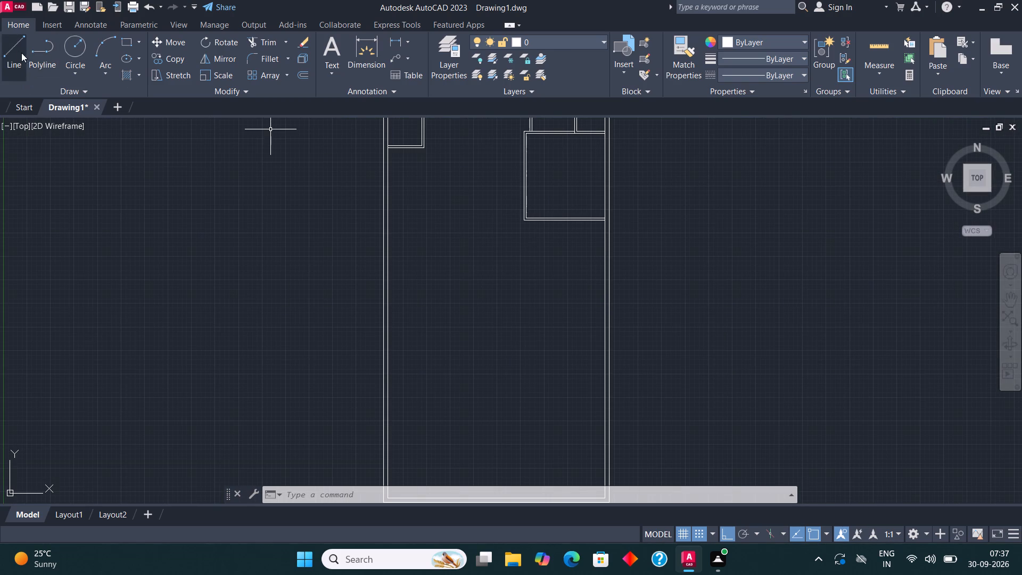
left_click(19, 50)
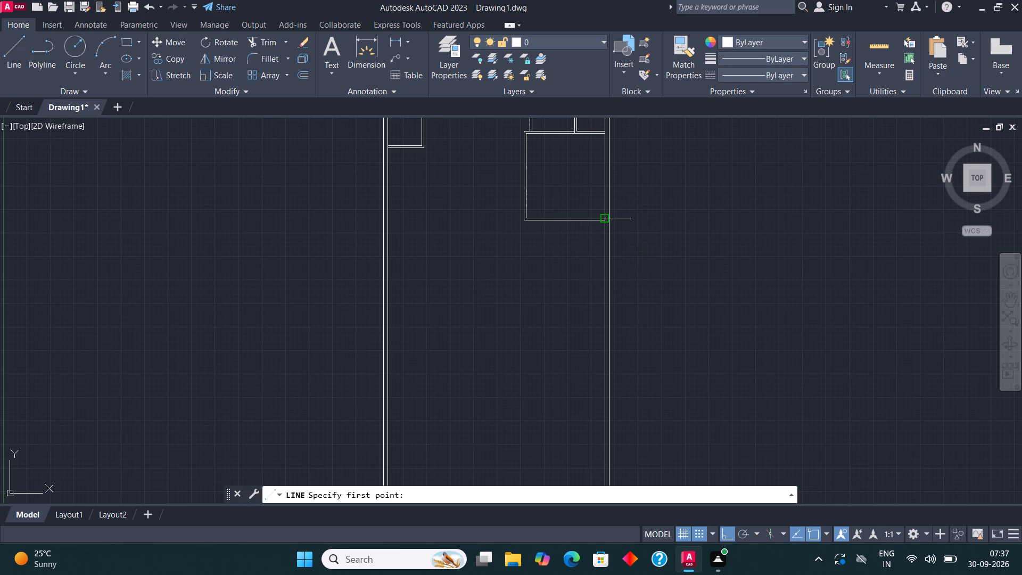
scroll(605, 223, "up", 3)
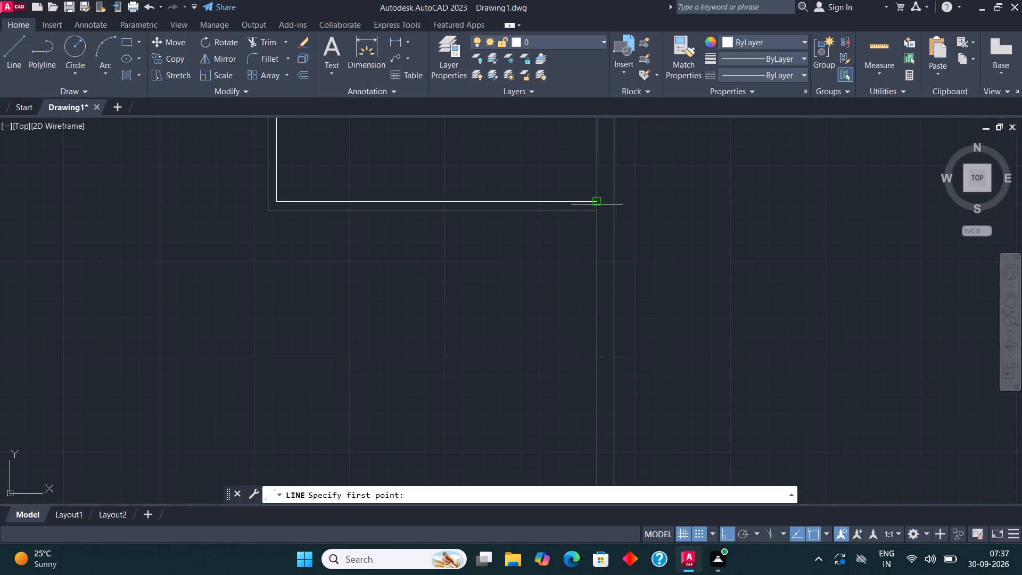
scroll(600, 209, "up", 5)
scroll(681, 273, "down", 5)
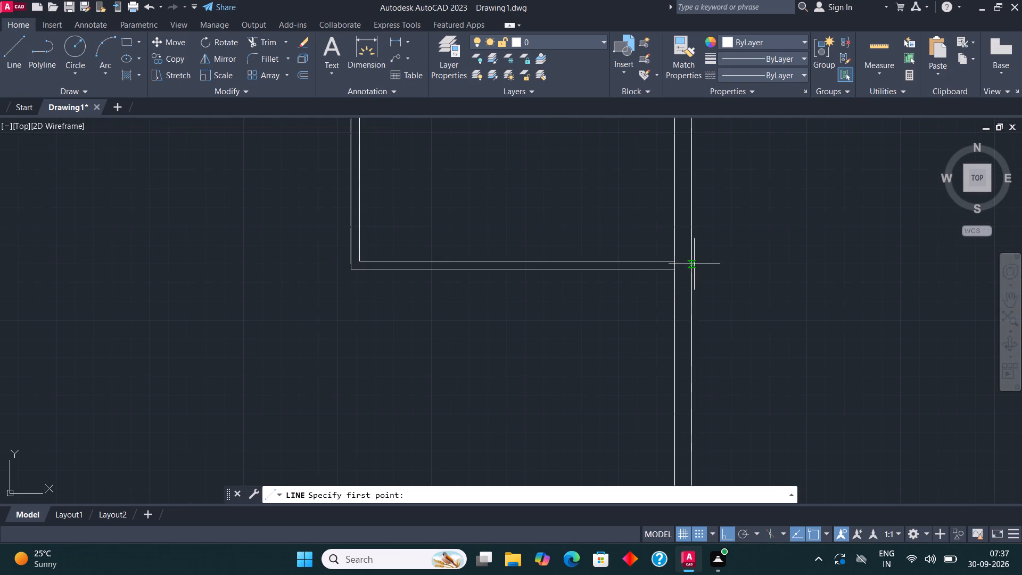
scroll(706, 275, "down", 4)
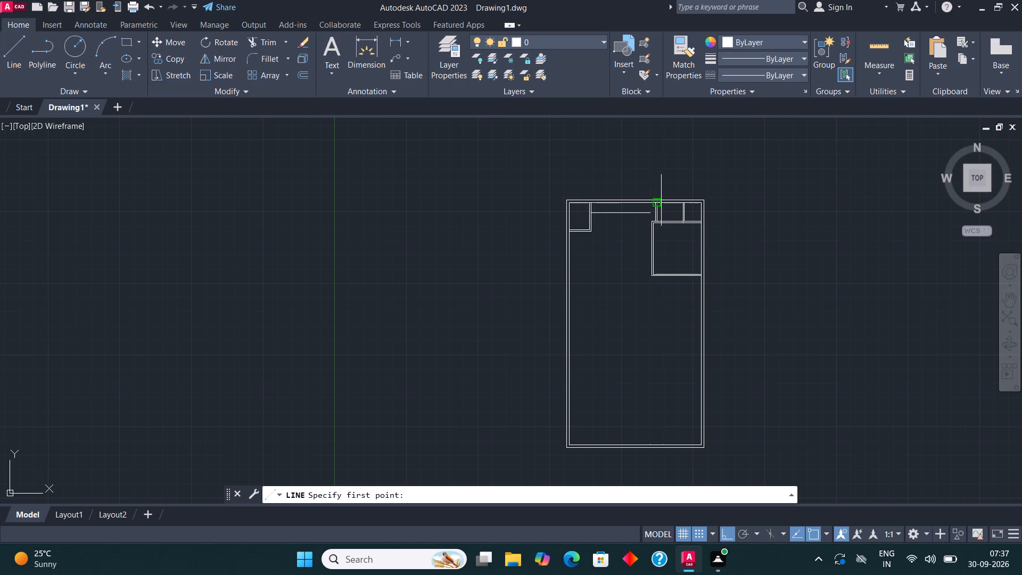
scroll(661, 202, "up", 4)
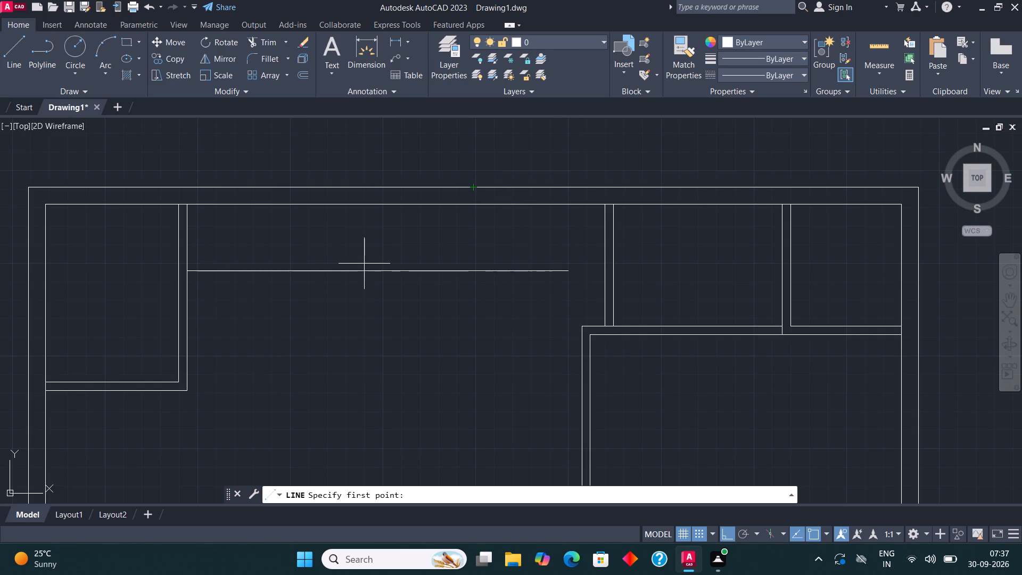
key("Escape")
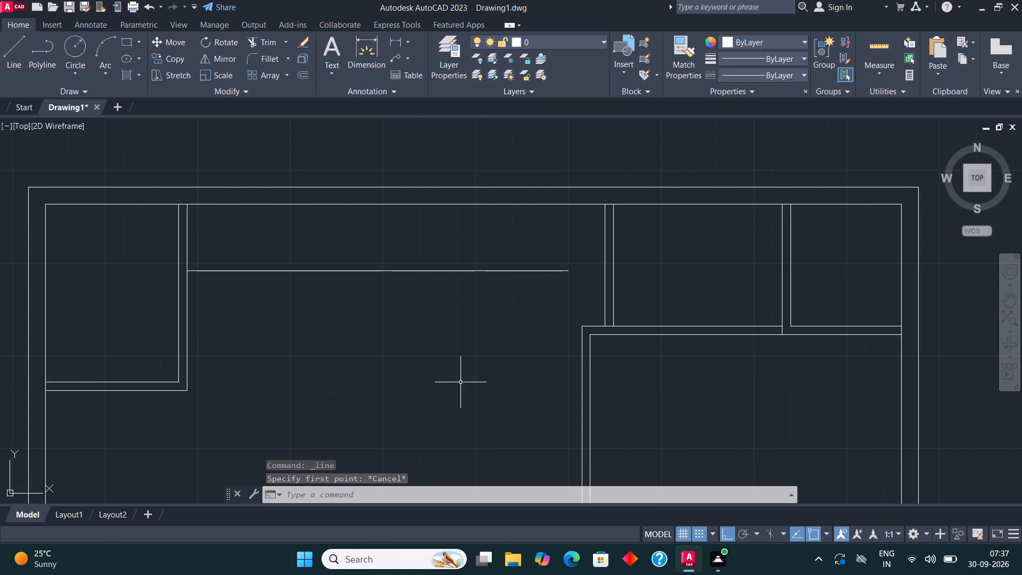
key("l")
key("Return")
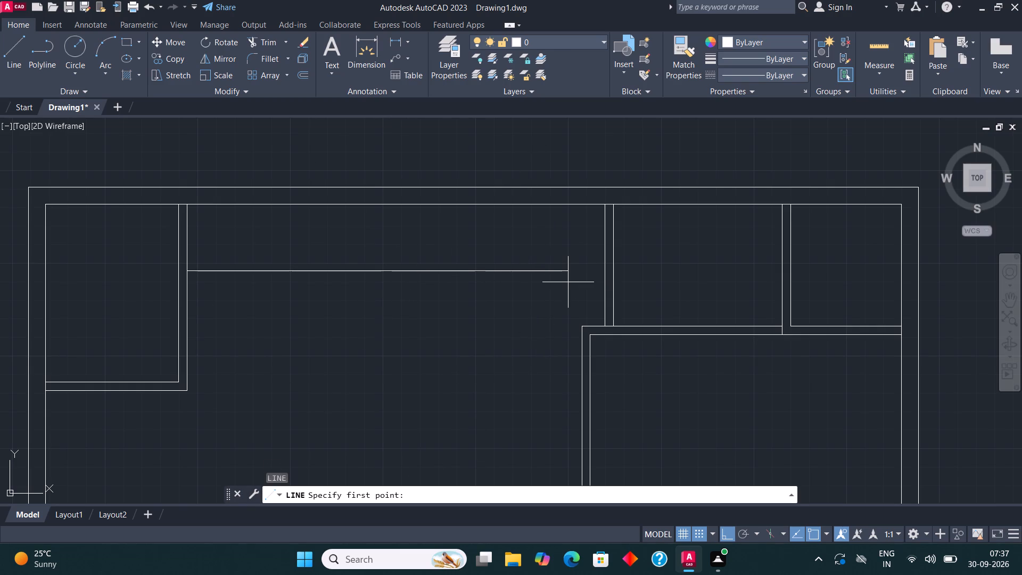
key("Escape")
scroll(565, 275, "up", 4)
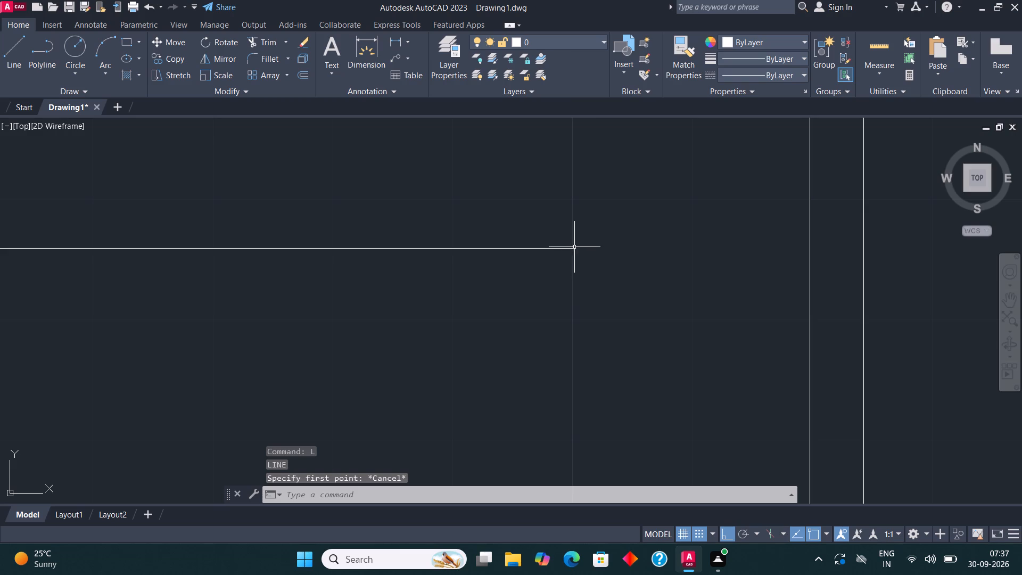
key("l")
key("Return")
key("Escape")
From the top-left room's lower-left outer partition corner, draw connected lines 4' down, 6' right and back up to that room's wall.
scroll(567, 269, "down", 4)
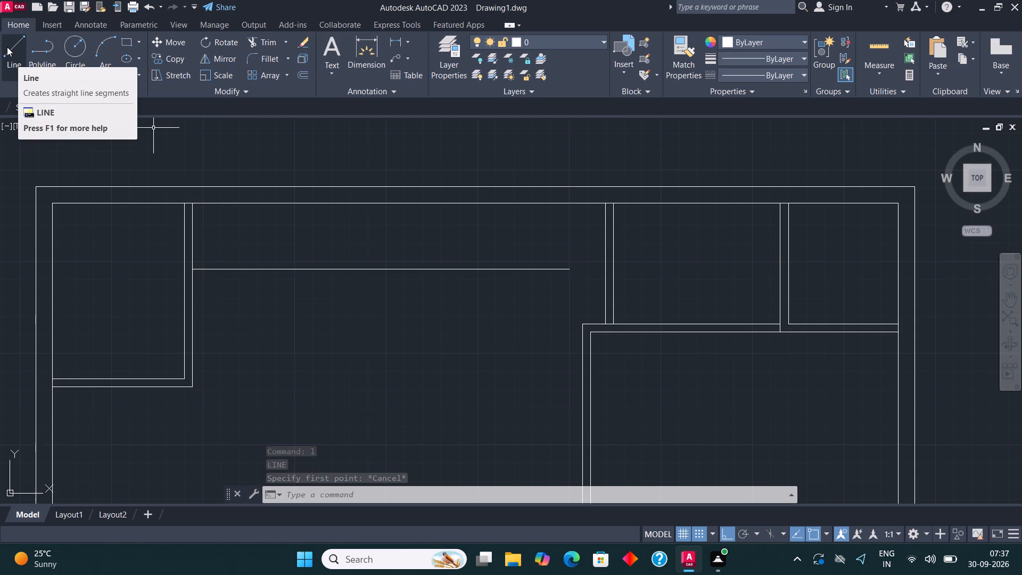
left_click(11, 78)
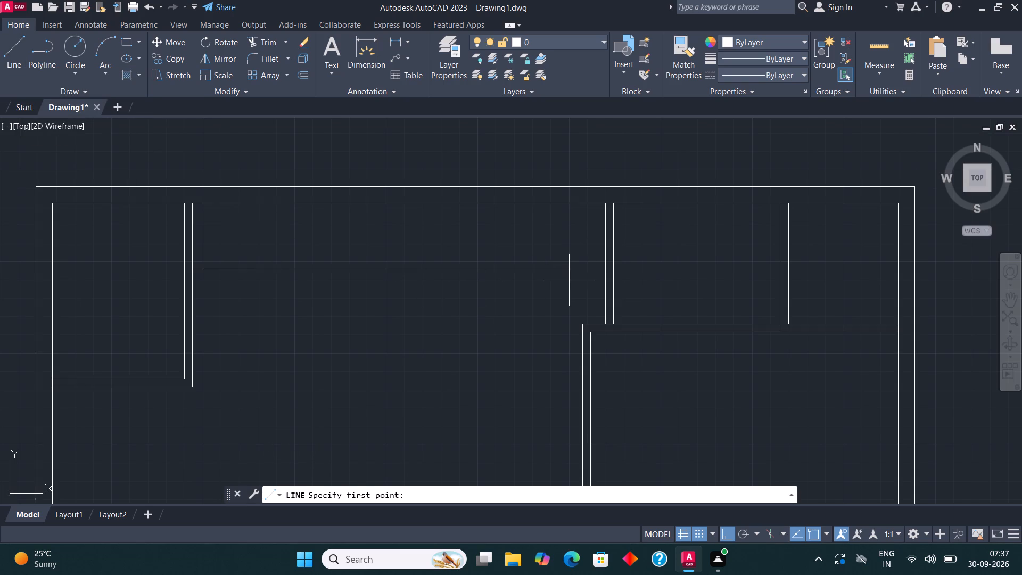
scroll(648, 225, "down", 5)
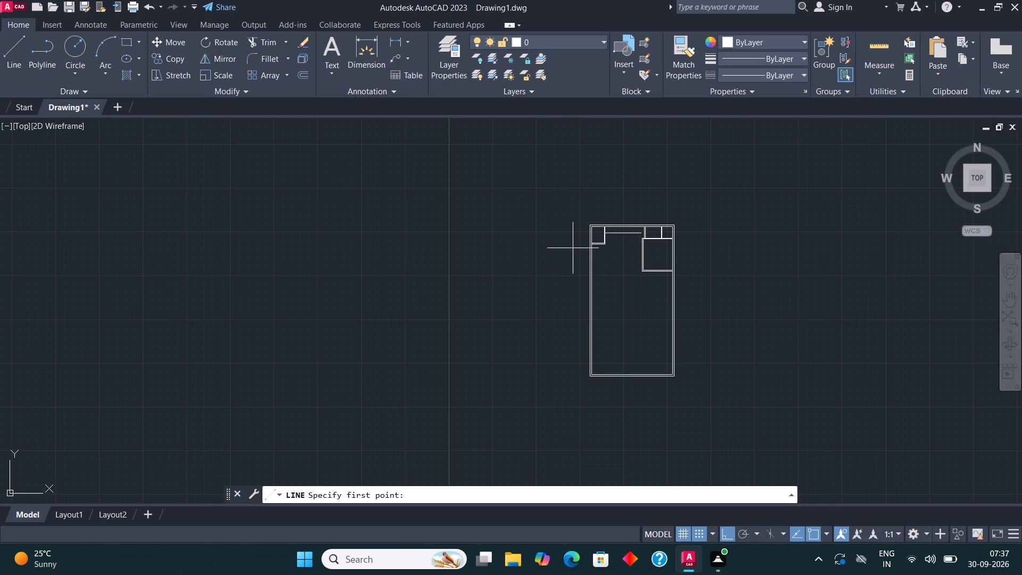
scroll(586, 260, "up", 4)
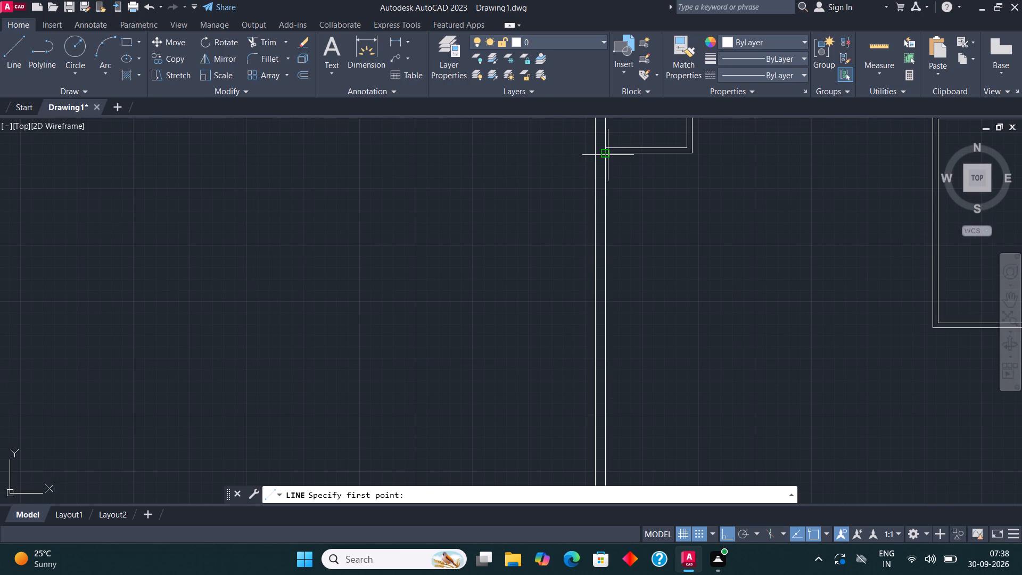
left_click(610, 159)
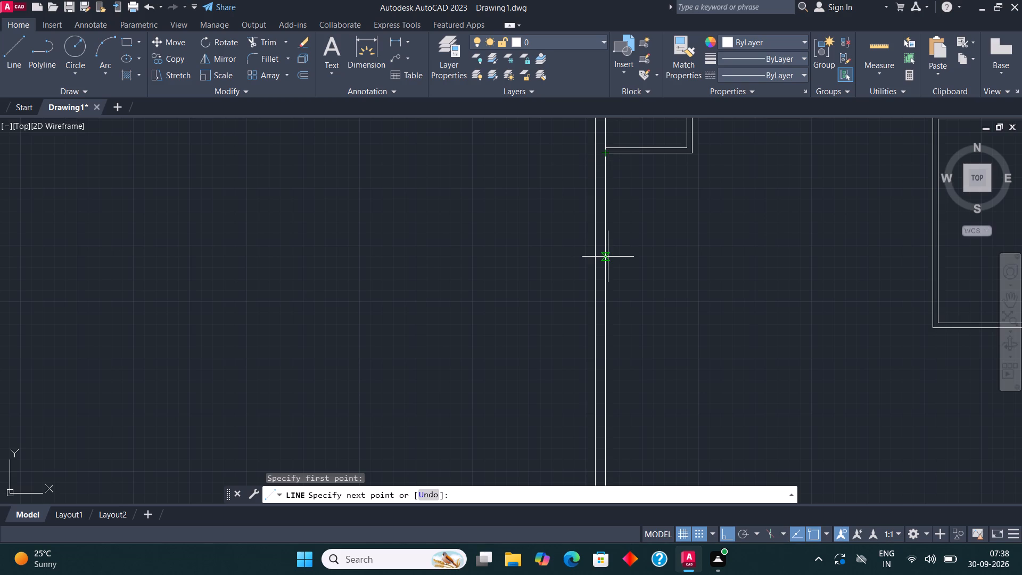
type("4'")
key("Return")
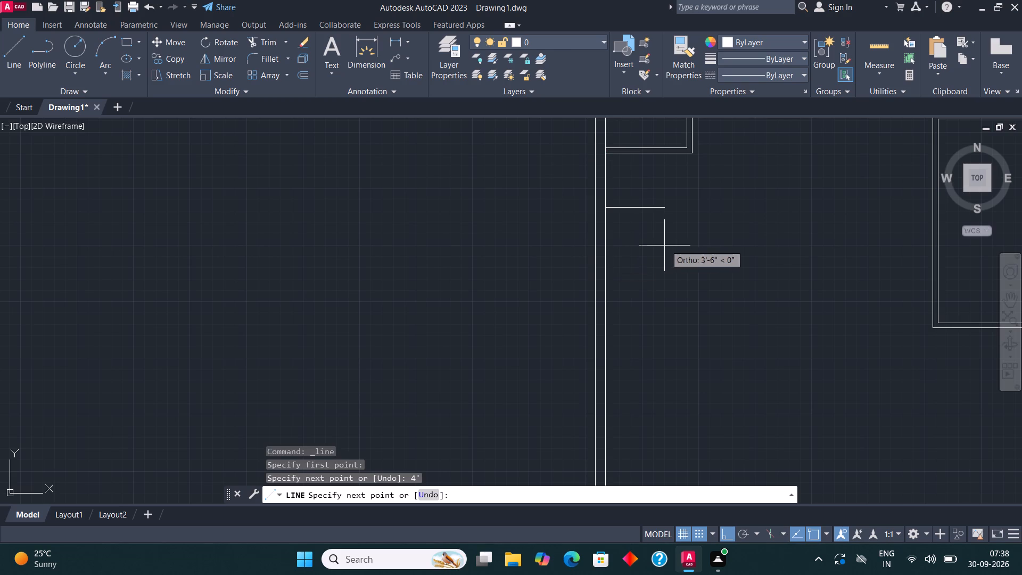
type("6'")
key("Return")
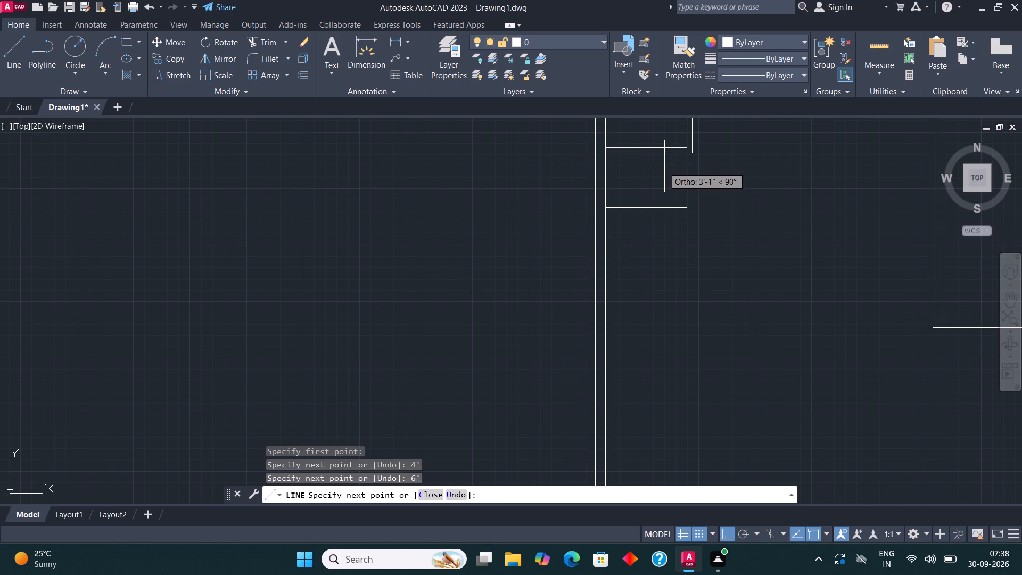
scroll(665, 214, "down", 2)
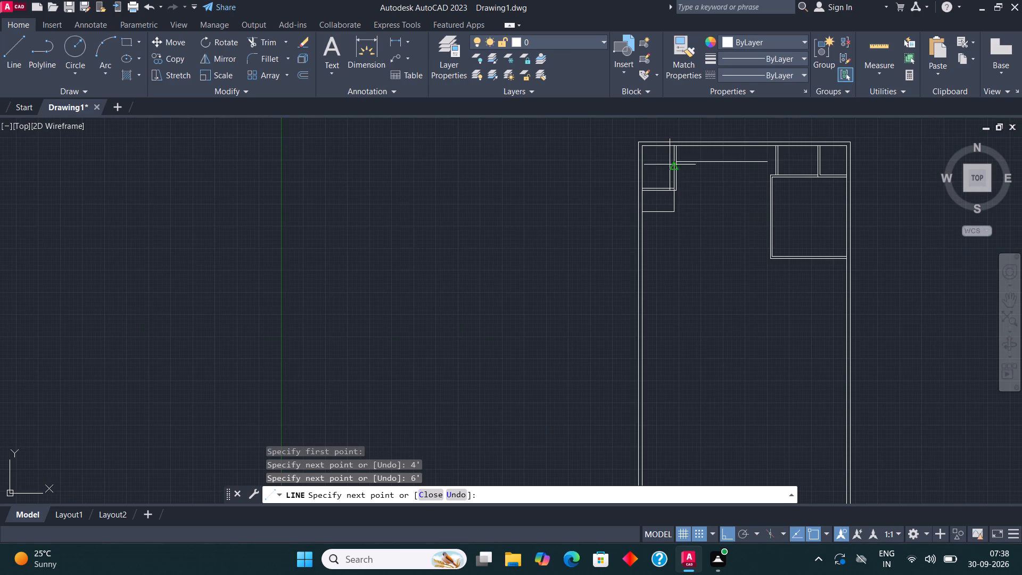
scroll(675, 182, "up", 4)
left_click(656, 202)
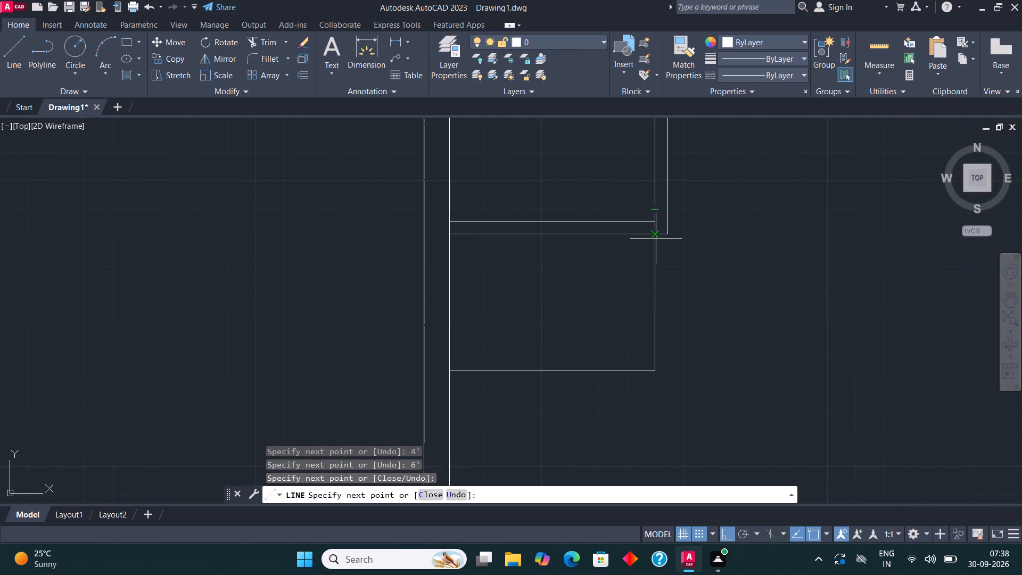
key("Escape")
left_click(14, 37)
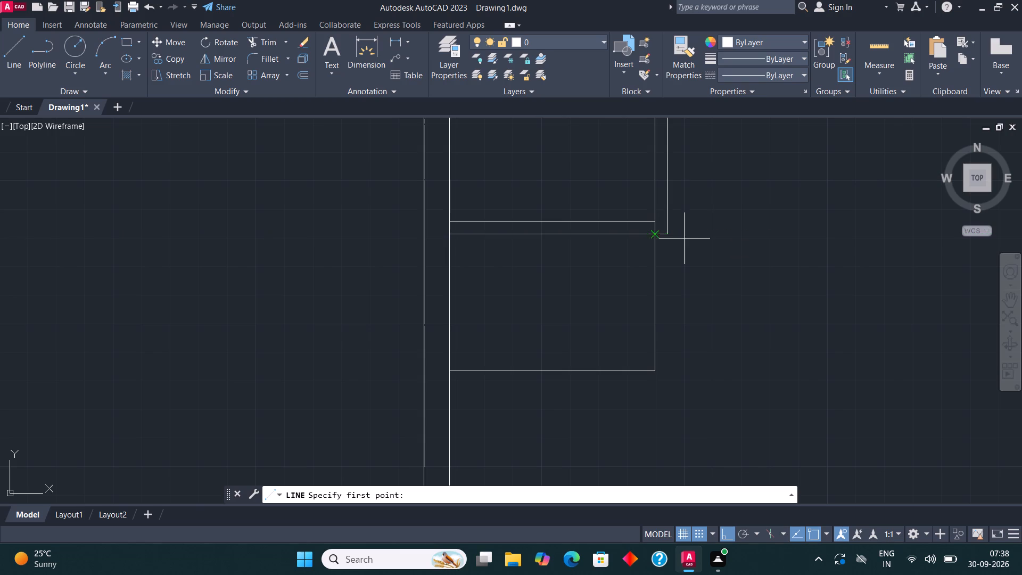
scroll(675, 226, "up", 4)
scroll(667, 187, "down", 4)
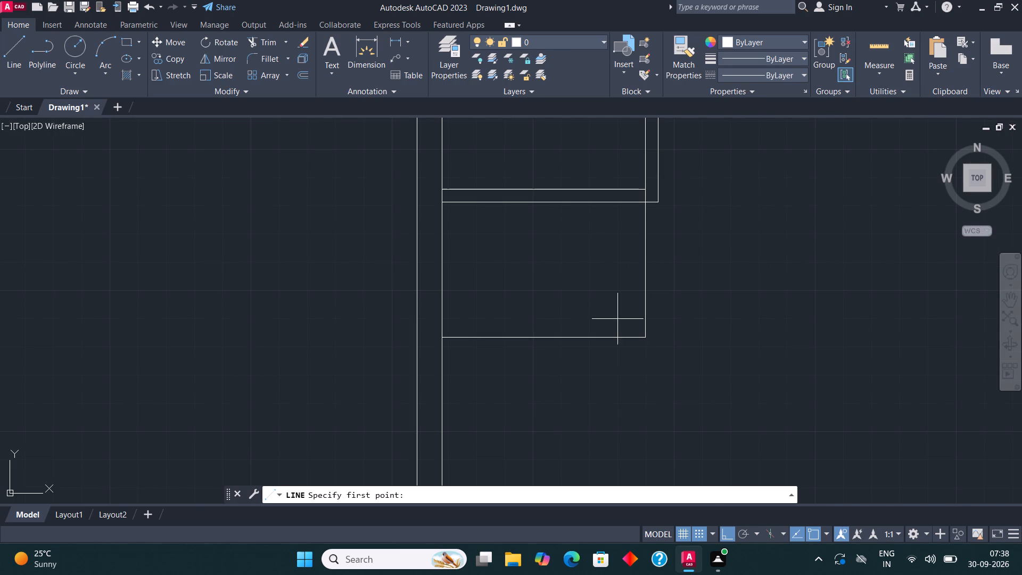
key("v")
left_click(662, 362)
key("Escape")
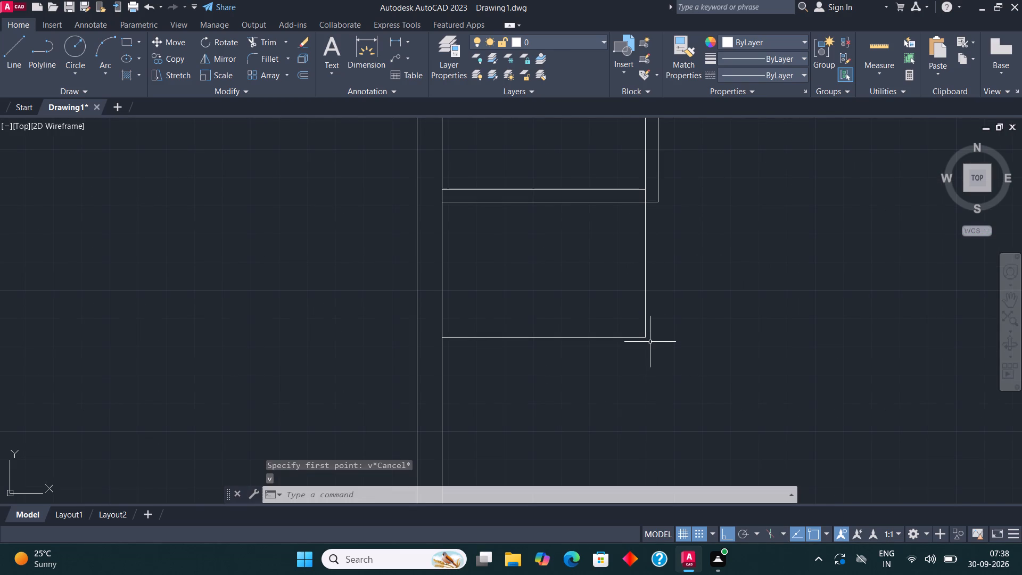
Offset the right and bottom lines of the new 6' by 4' room 4.5" outward to form its partition walls.
left_click(664, 362)
left_click(599, 310)
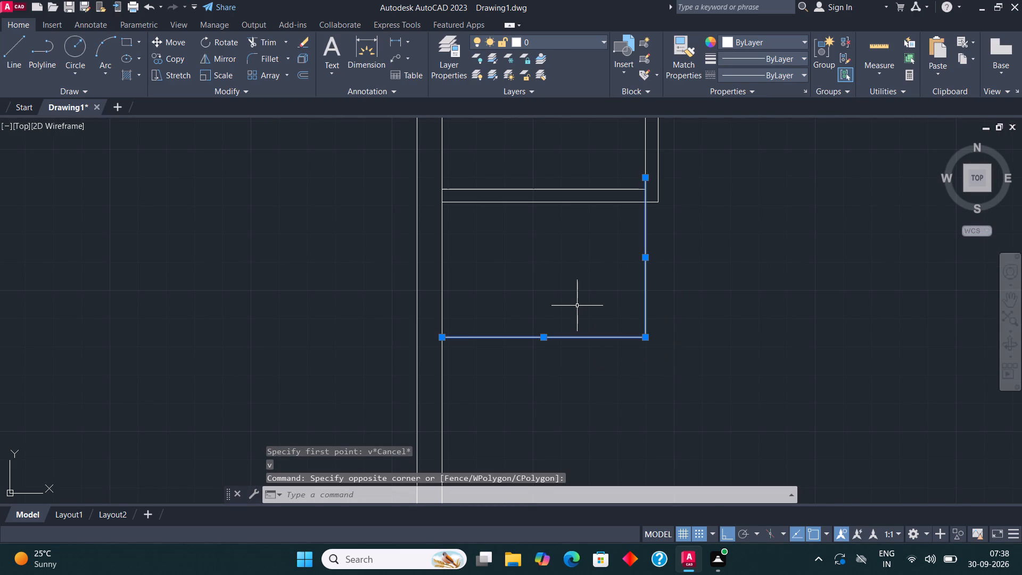
left_click(306, 67)
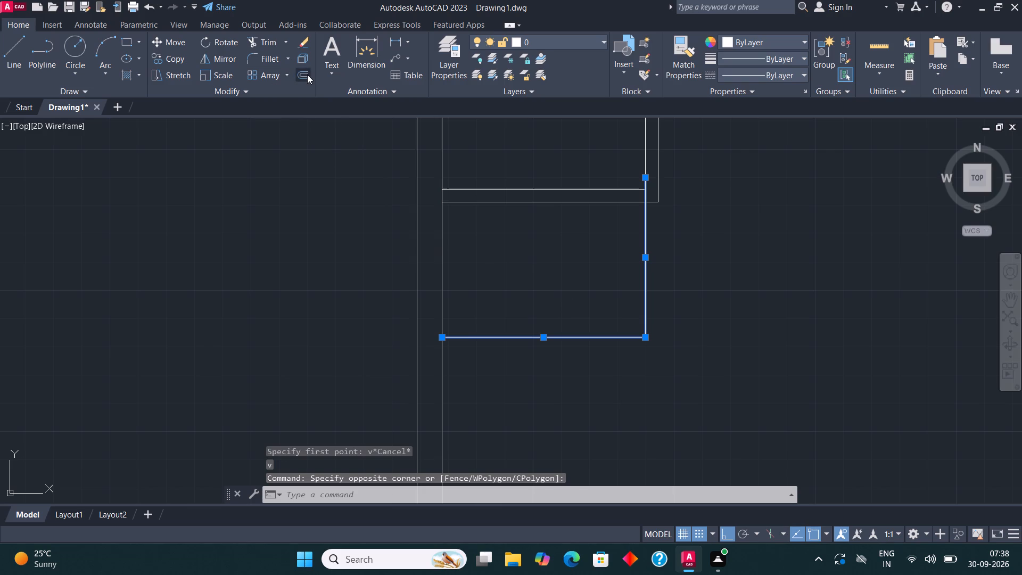
left_click(303, 75)
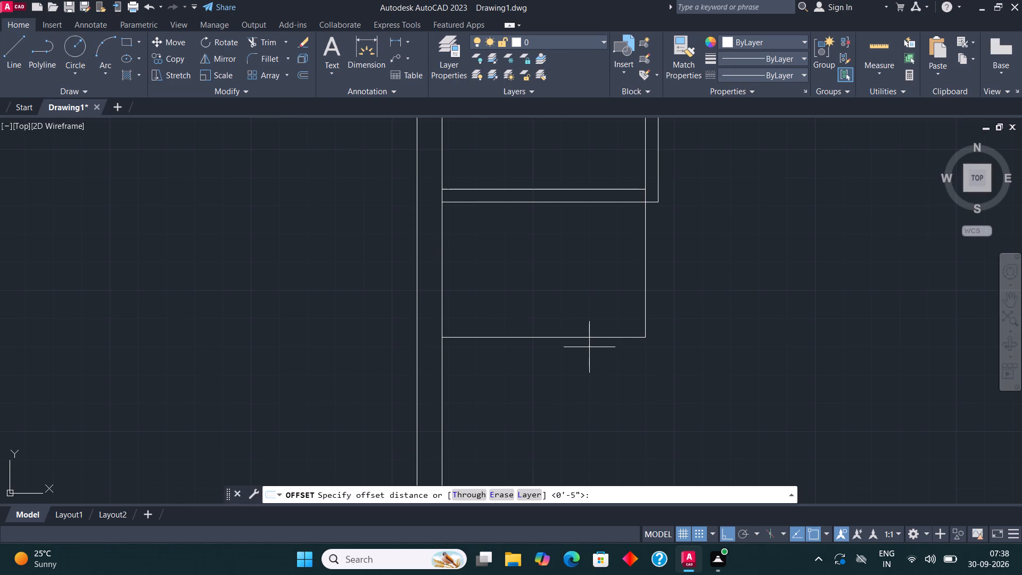
left_click(640, 285)
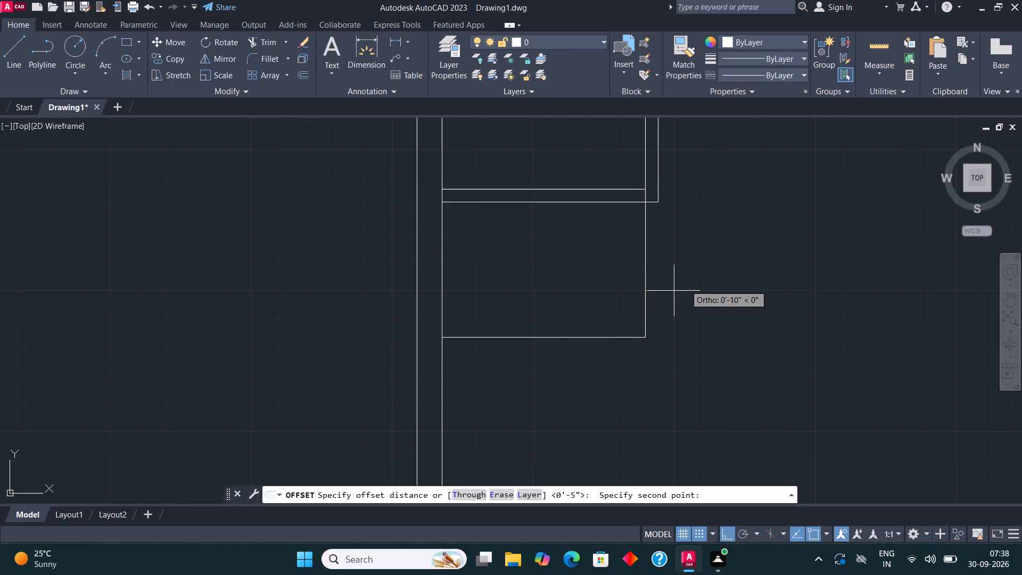
type("4.5\"")
key("Return")
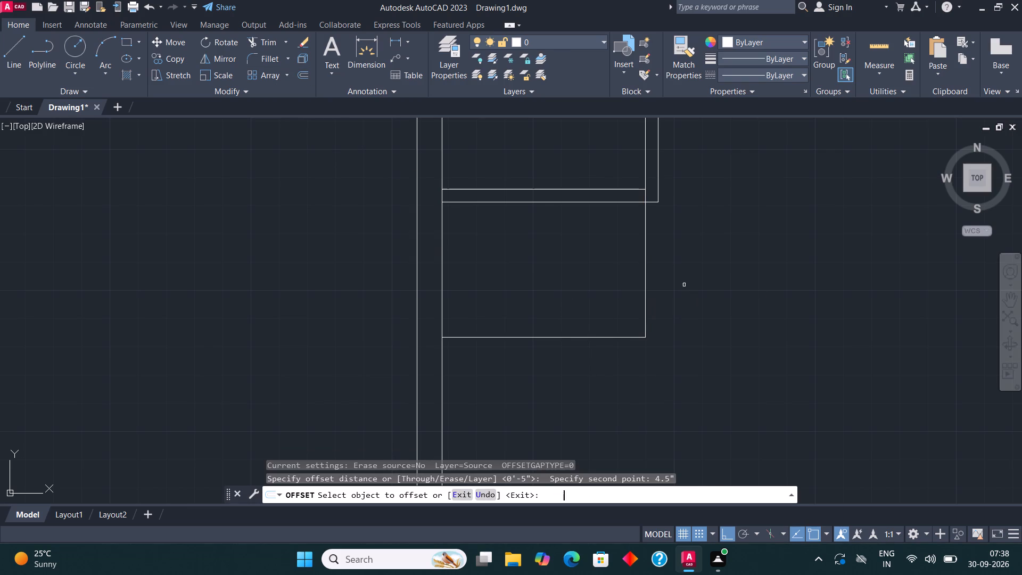
left_click(645, 298)
left_click(677, 317)
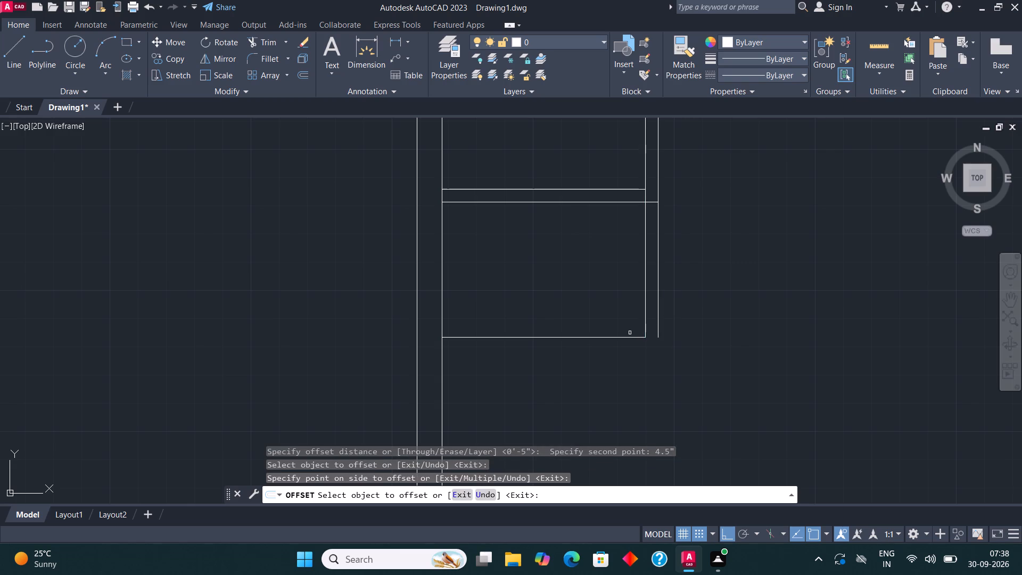
left_click(624, 335)
left_click(624, 336)
left_click(627, 364)
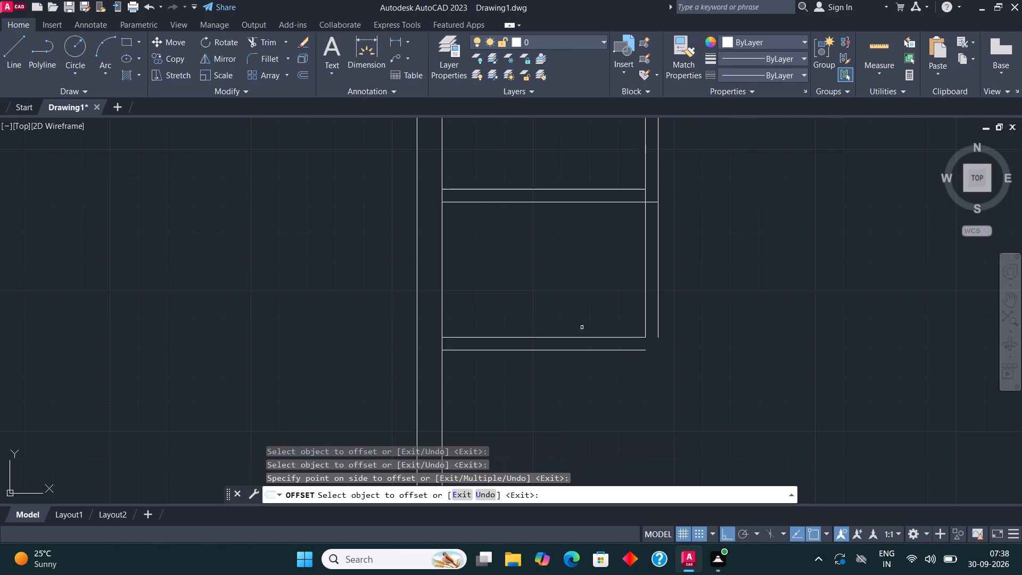
Fillet the offset partition lines to close the 6' by 4' room's outer bottom-right corner.
left_click(262, 62)
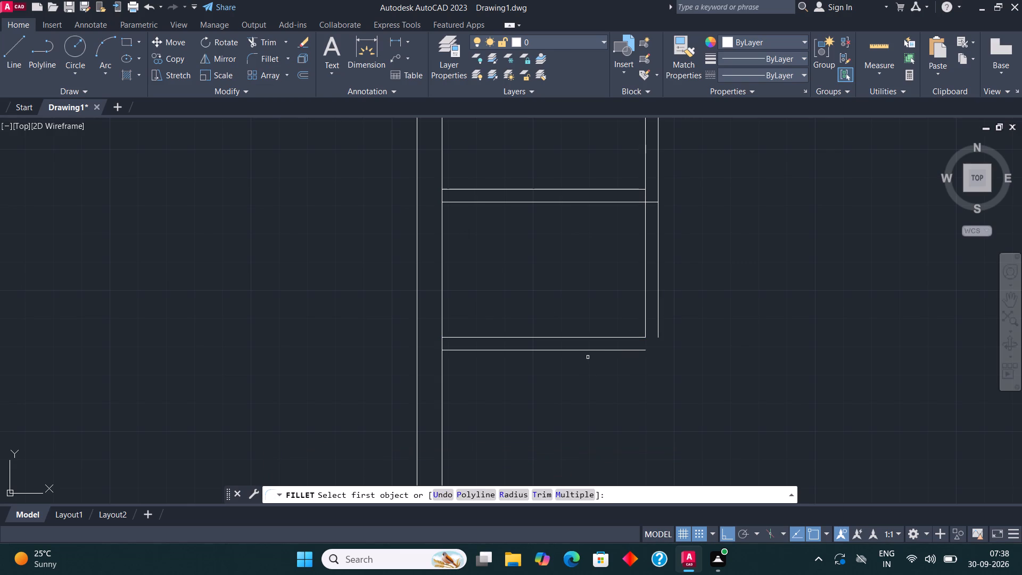
left_click(587, 352)
left_click(658, 318)
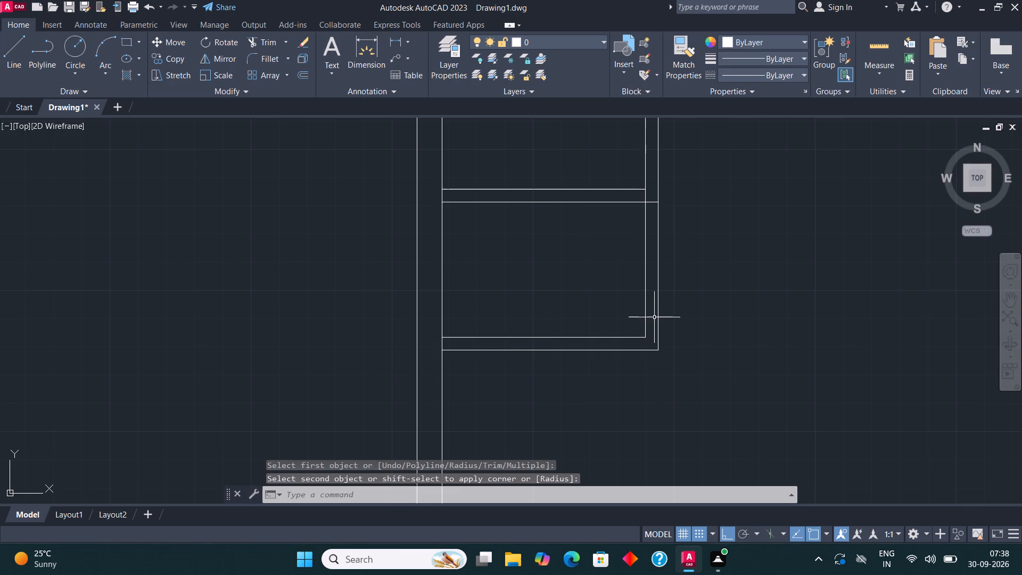
key("Escape")
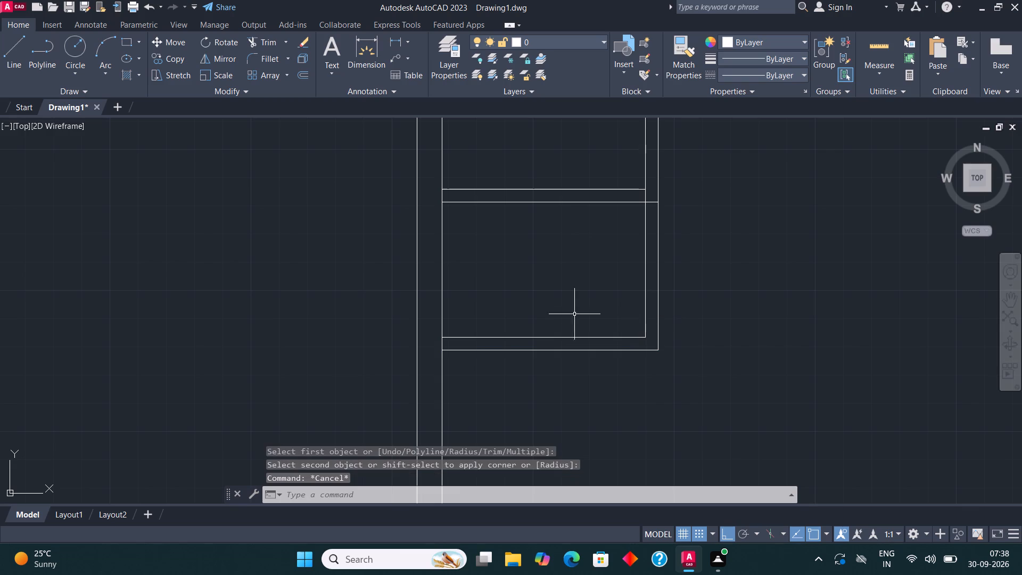
From the 6' by 4' room's lower-left outer partition corner, draw connected lines 6' down, 6' right and 6' up.
scroll(571, 308, "down", 3)
scroll(597, 310, "up", 2)
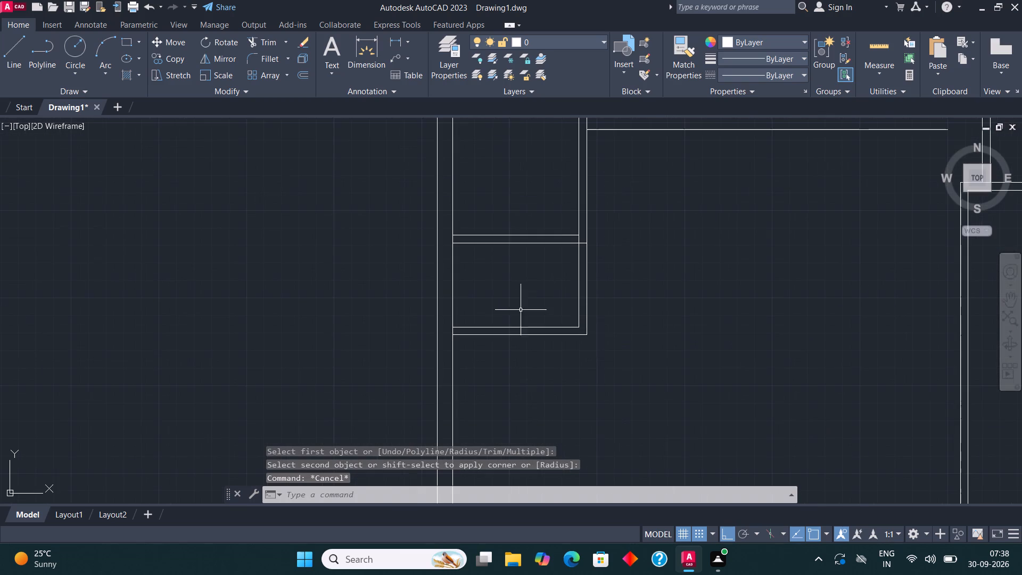
left_click(19, 47)
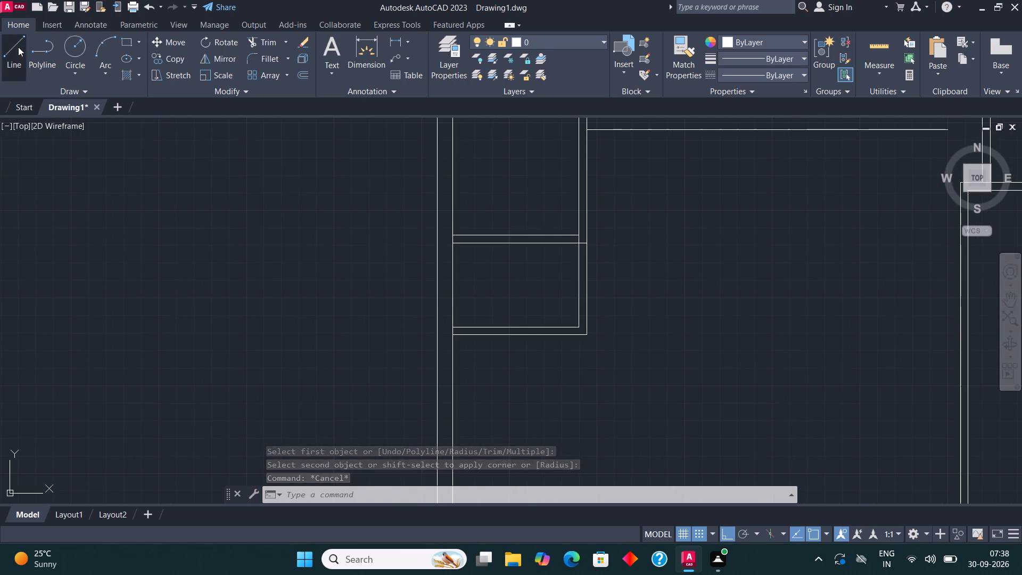
left_click(460, 338)
type("6'")
key("Return")
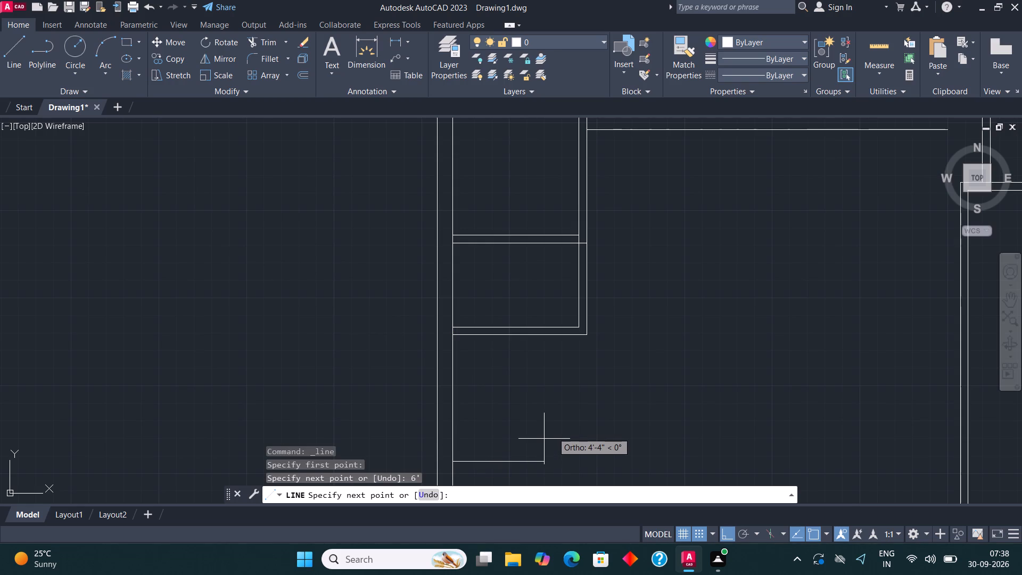
type("6'")
key("Return")
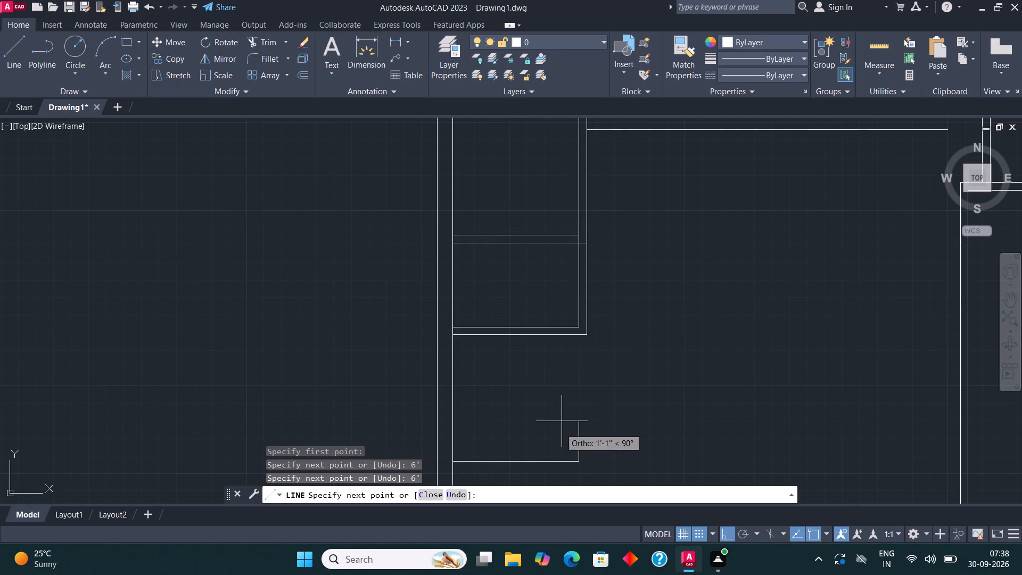
type("6'")
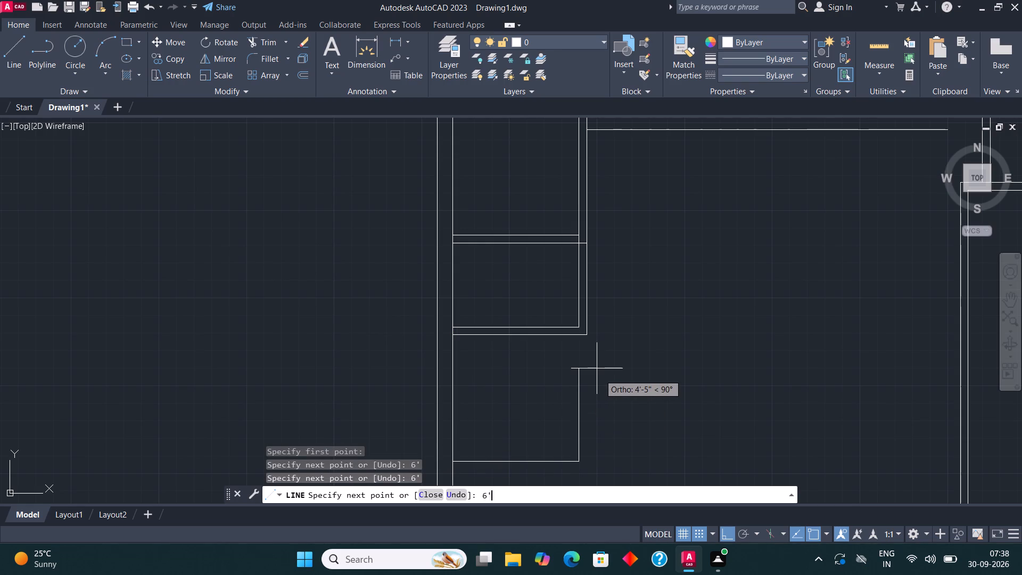
key("Return")
key("Escape")
Offset the right and bottom lines of the new 6' by 6' room 4.5" outward to form its partition walls.
left_click(583, 467)
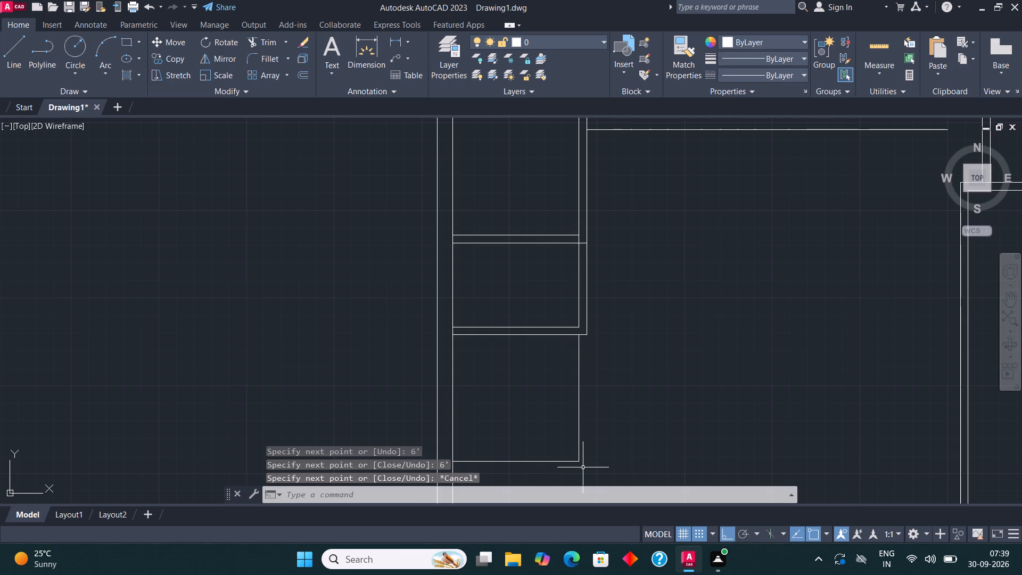
left_click(545, 432)
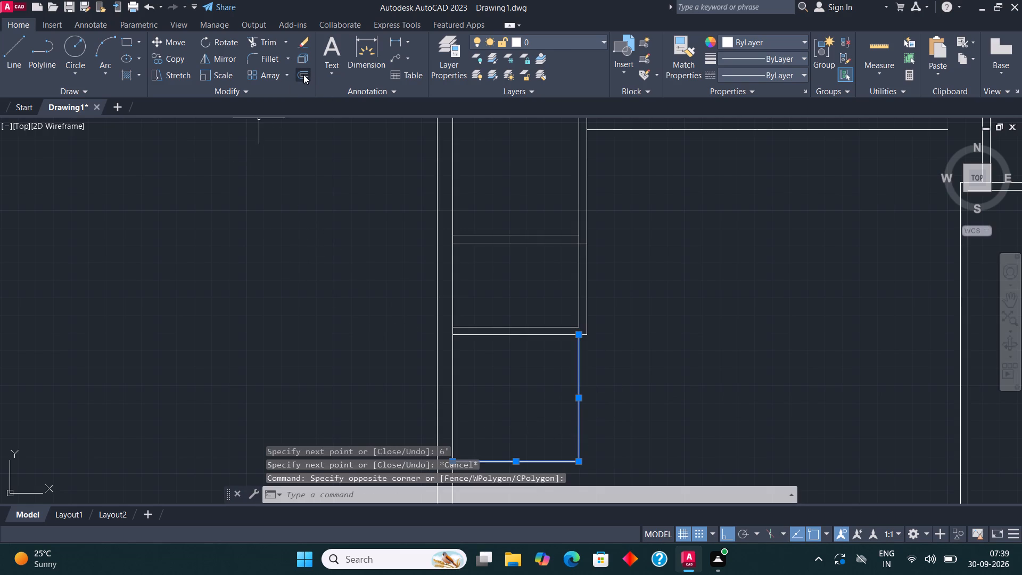
left_click(303, 75)
left_click(582, 417)
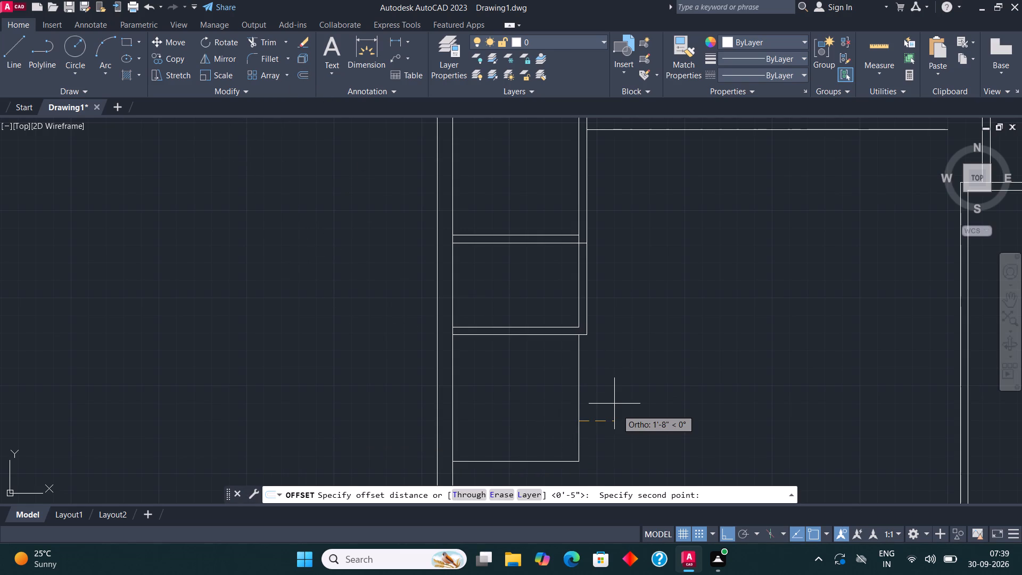
type("4.5\"")
key("Return")
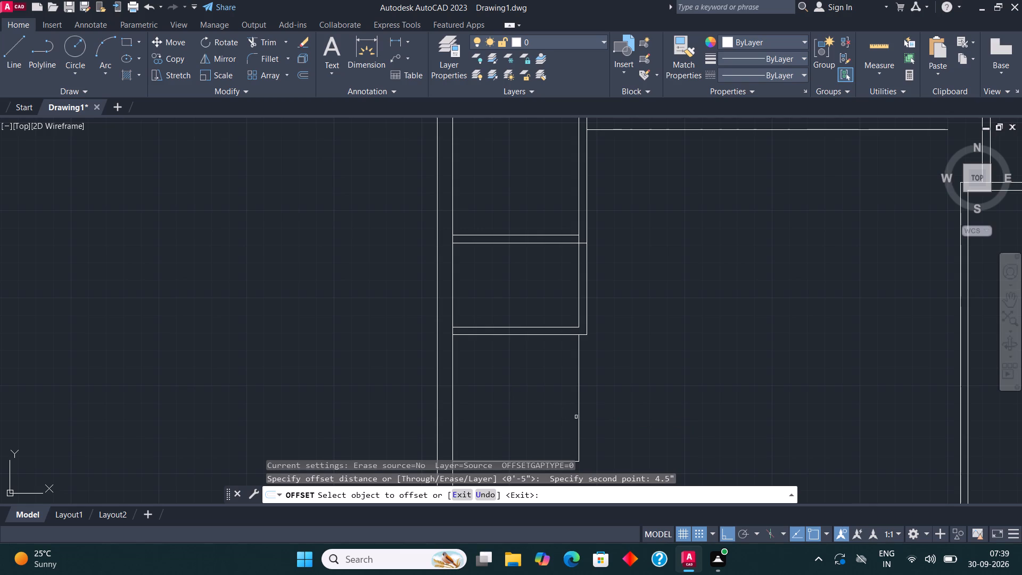
left_click(579, 417)
left_click(604, 388)
scroll(598, 399, "down", 2)
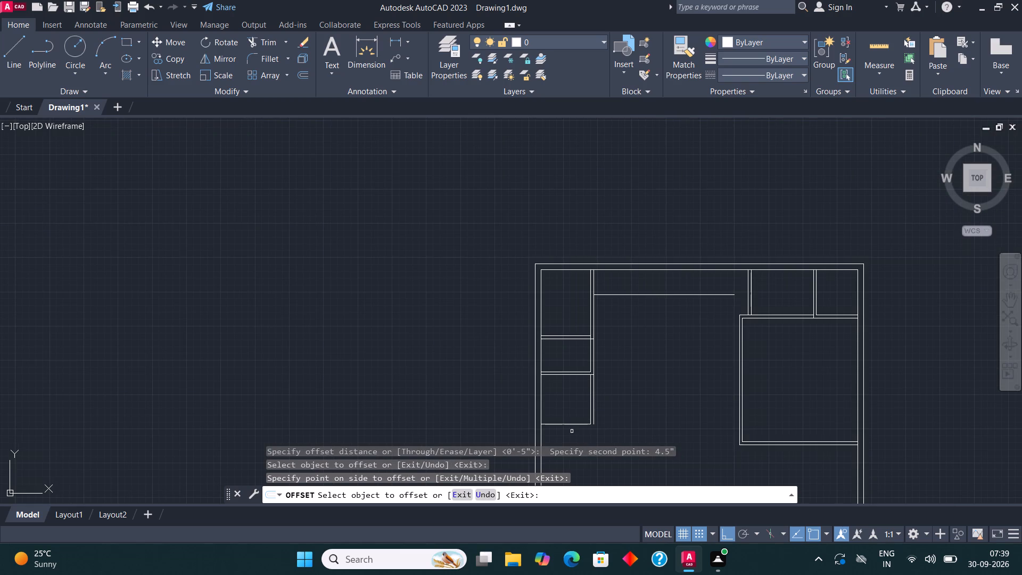
left_click(566, 425)
left_click(573, 438)
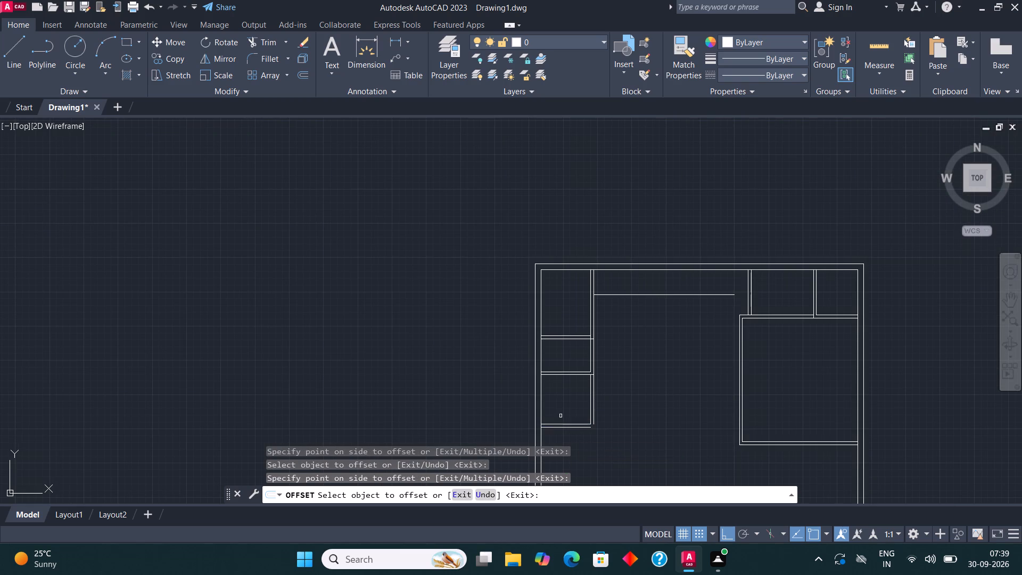
Fillet the offset partition lines to close the 6' by 6' room's outer bottom-right corner.
left_click(263, 58)
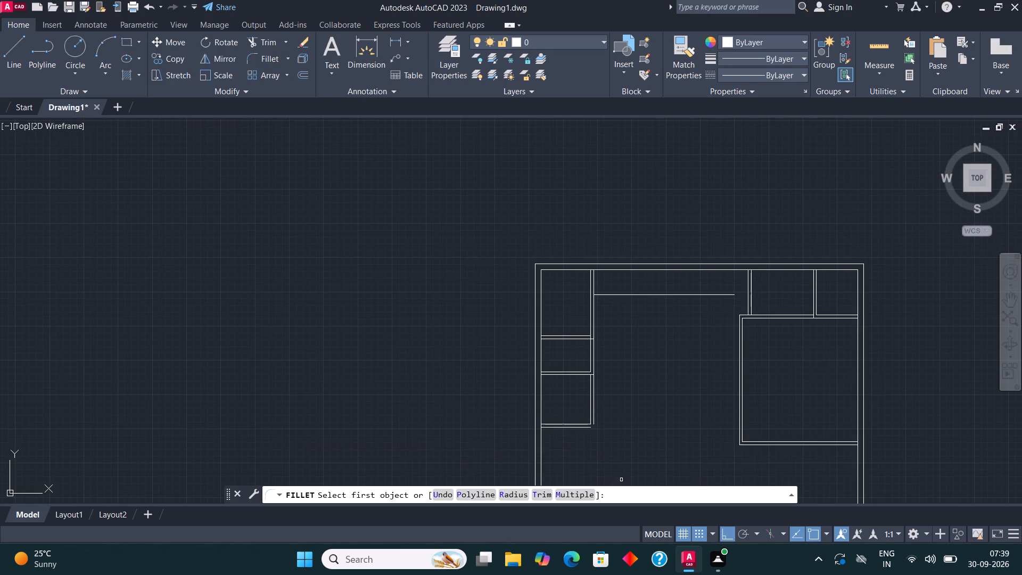
scroll(594, 427, "up", 2)
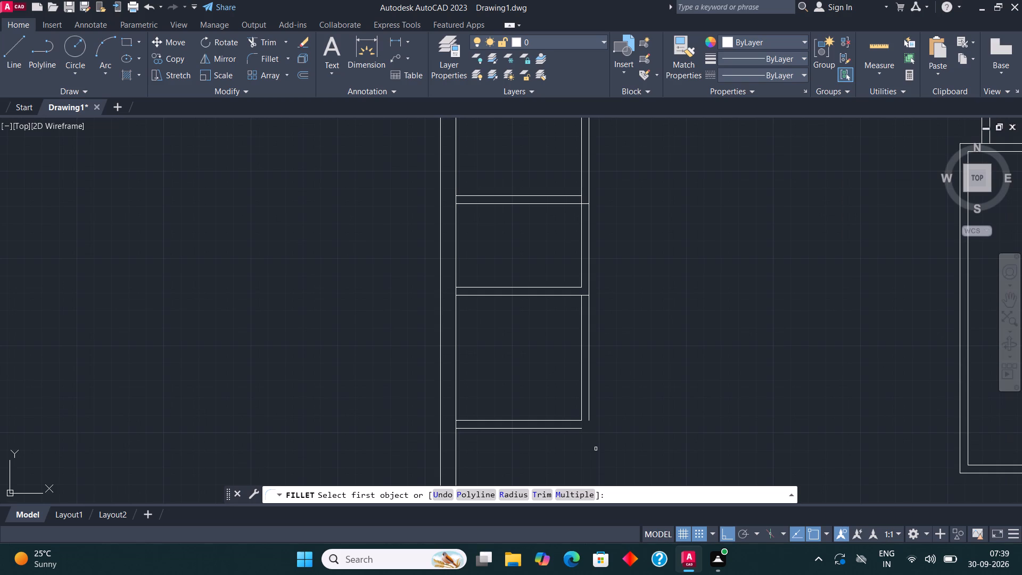
left_click(562, 428)
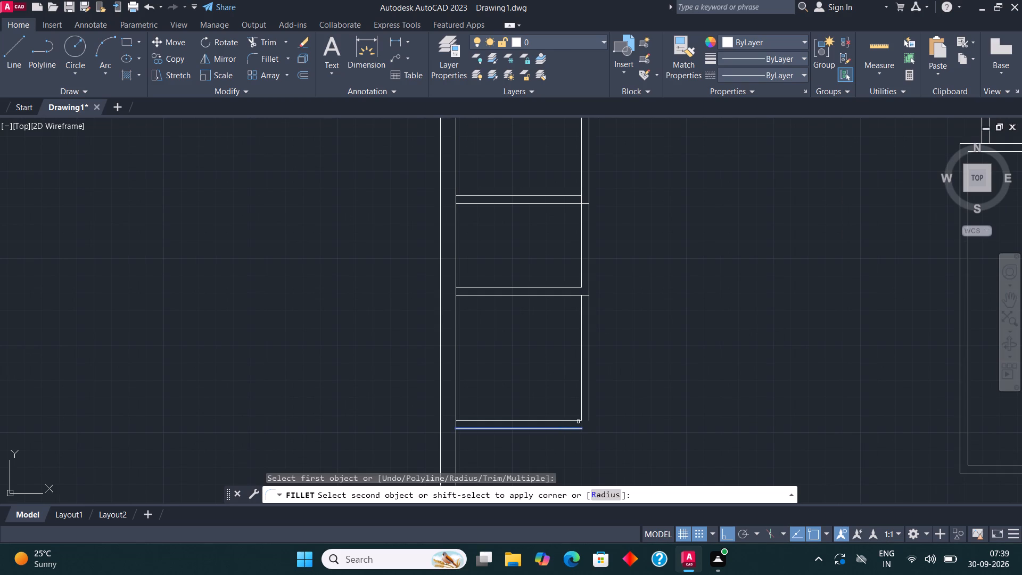
left_click(588, 416)
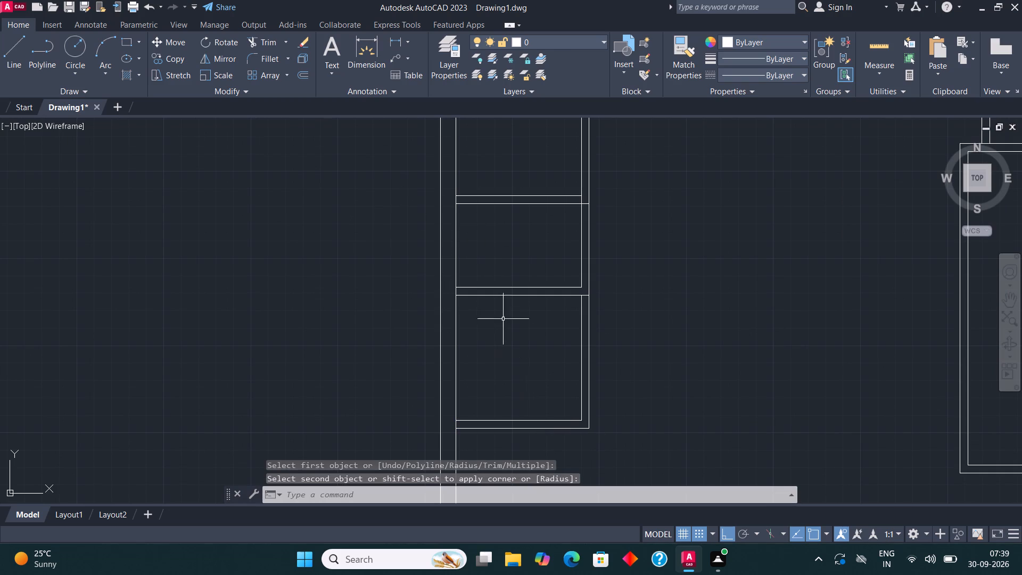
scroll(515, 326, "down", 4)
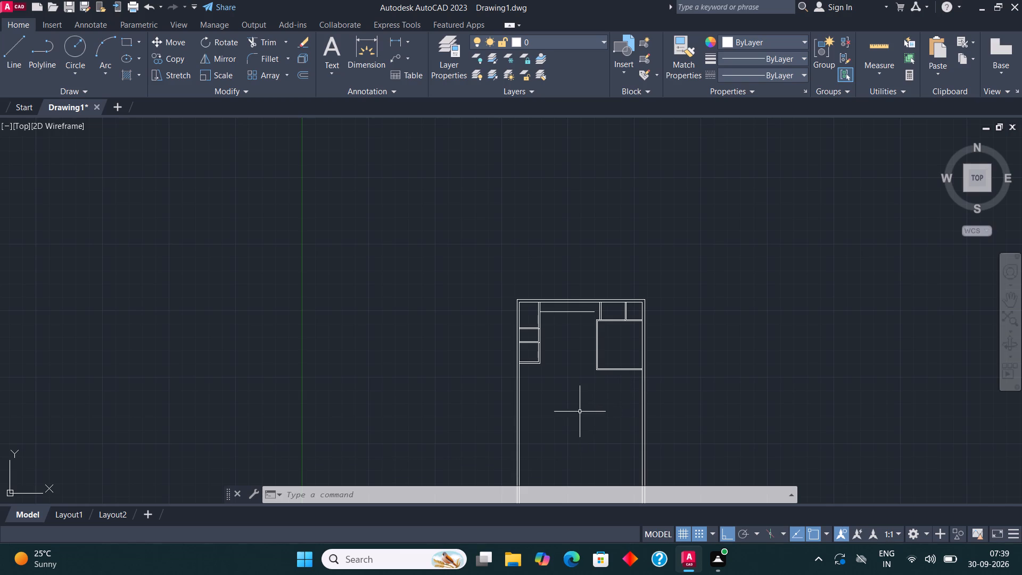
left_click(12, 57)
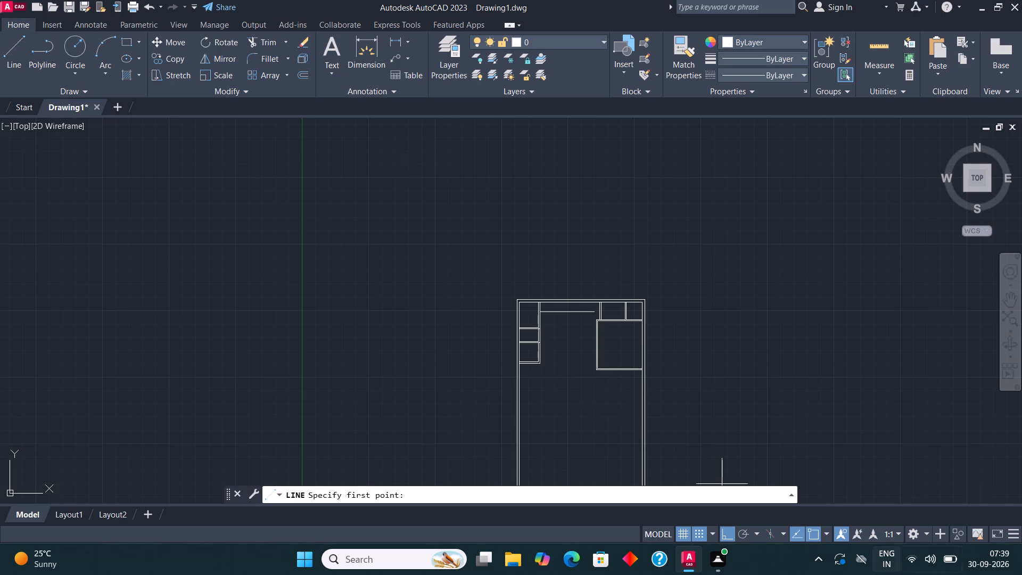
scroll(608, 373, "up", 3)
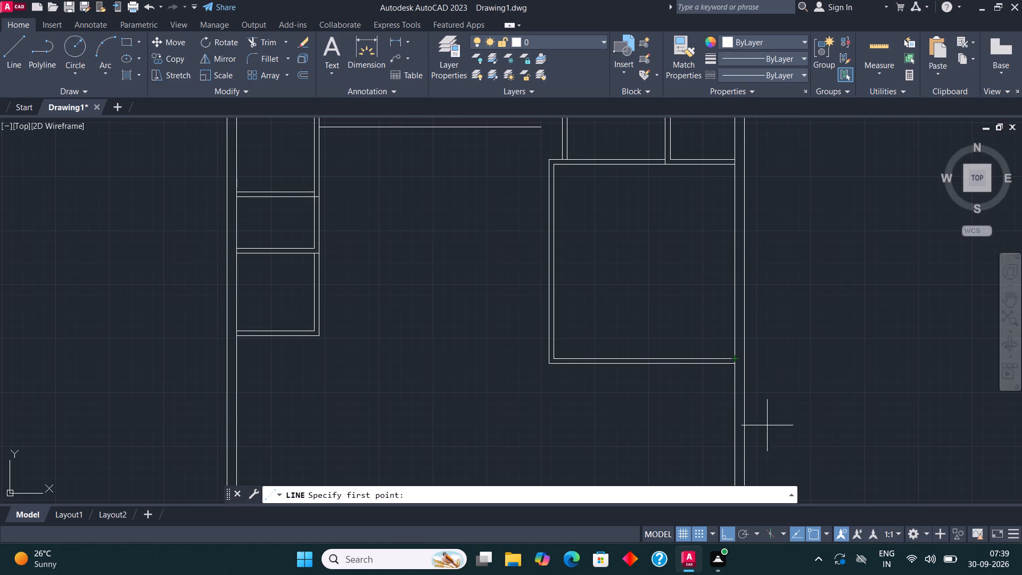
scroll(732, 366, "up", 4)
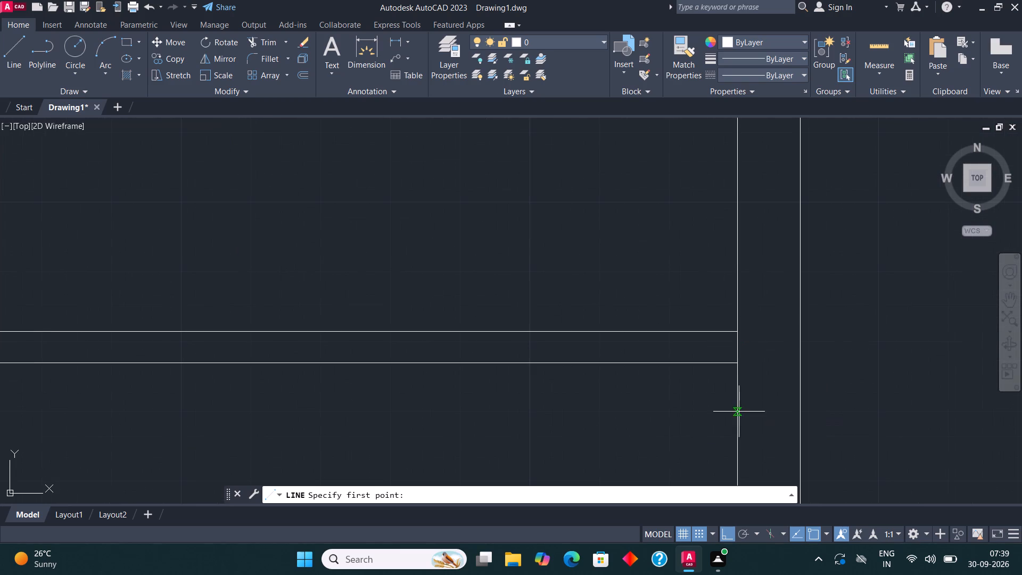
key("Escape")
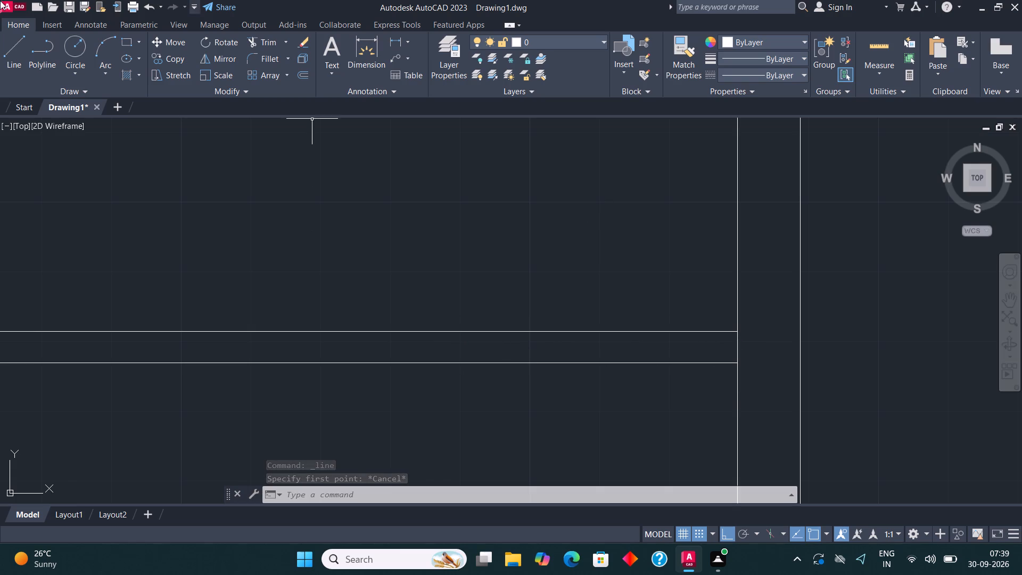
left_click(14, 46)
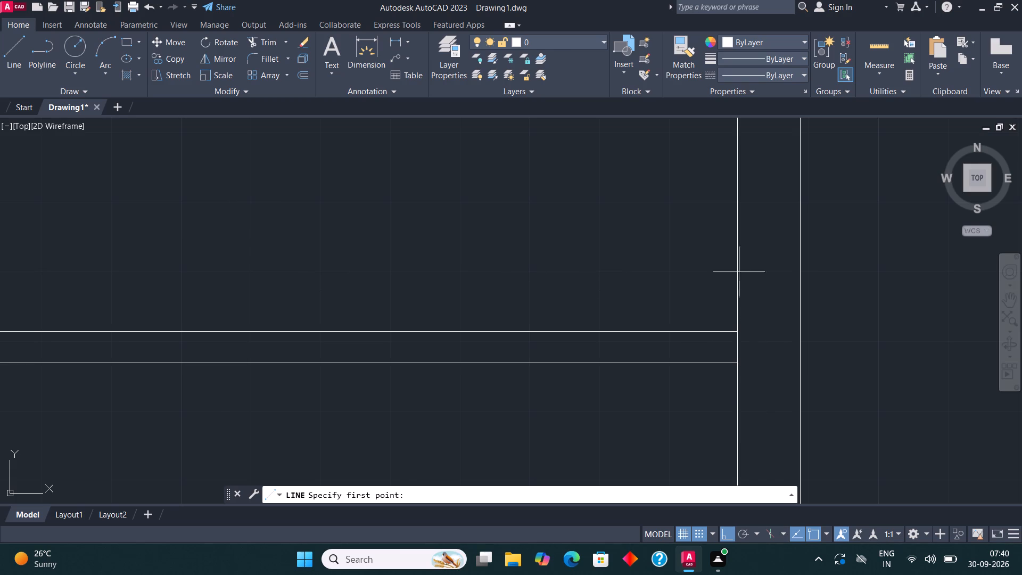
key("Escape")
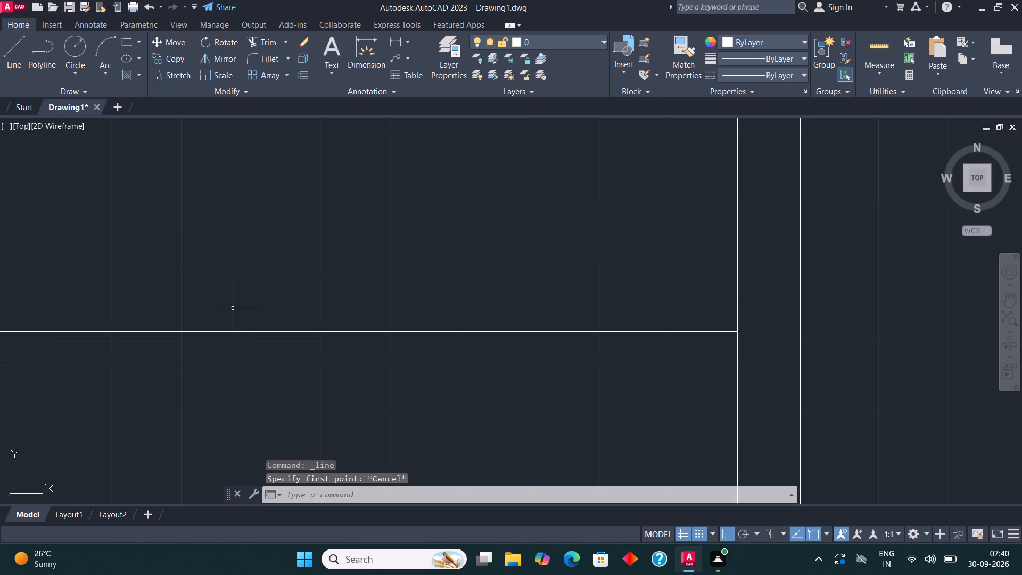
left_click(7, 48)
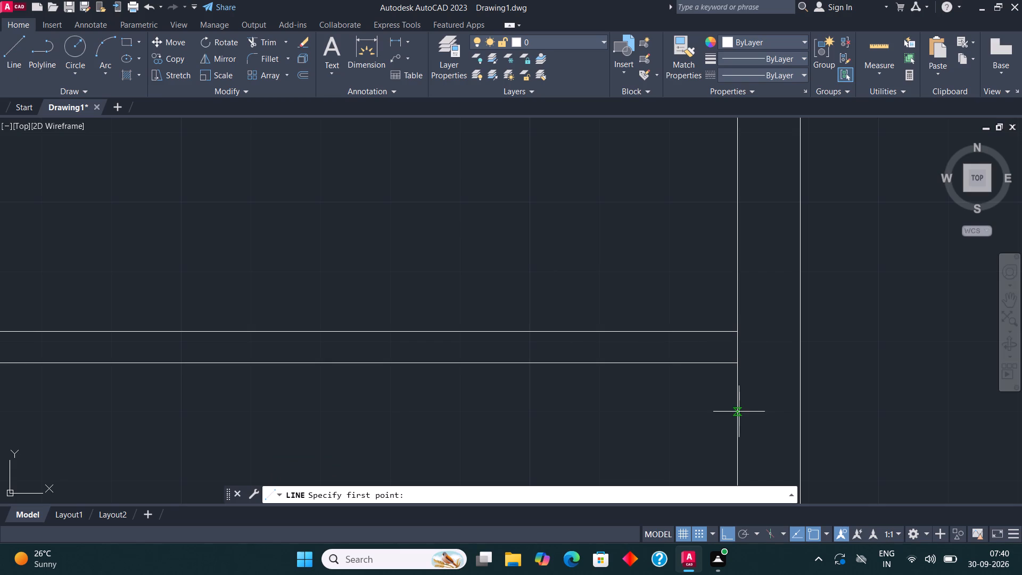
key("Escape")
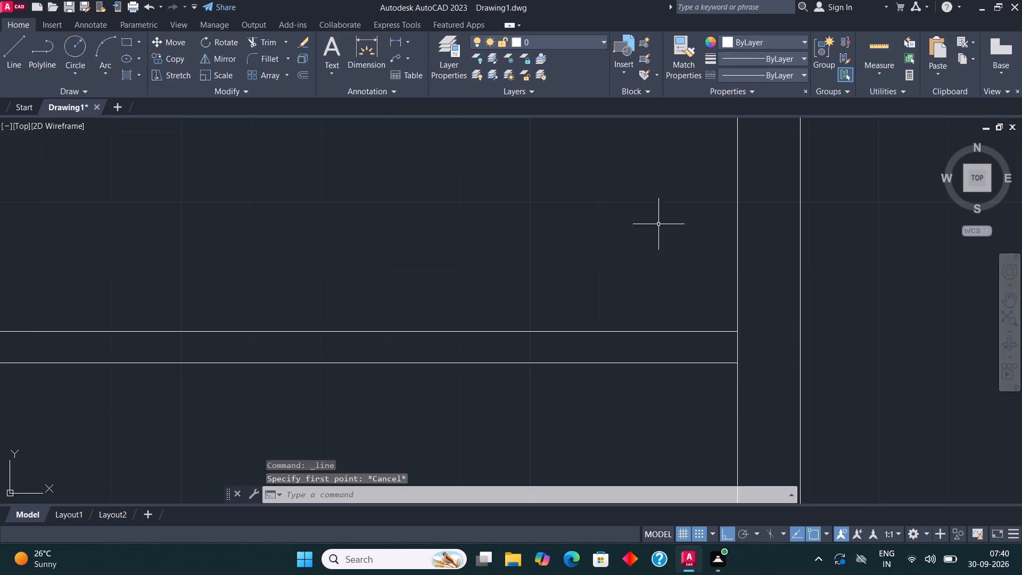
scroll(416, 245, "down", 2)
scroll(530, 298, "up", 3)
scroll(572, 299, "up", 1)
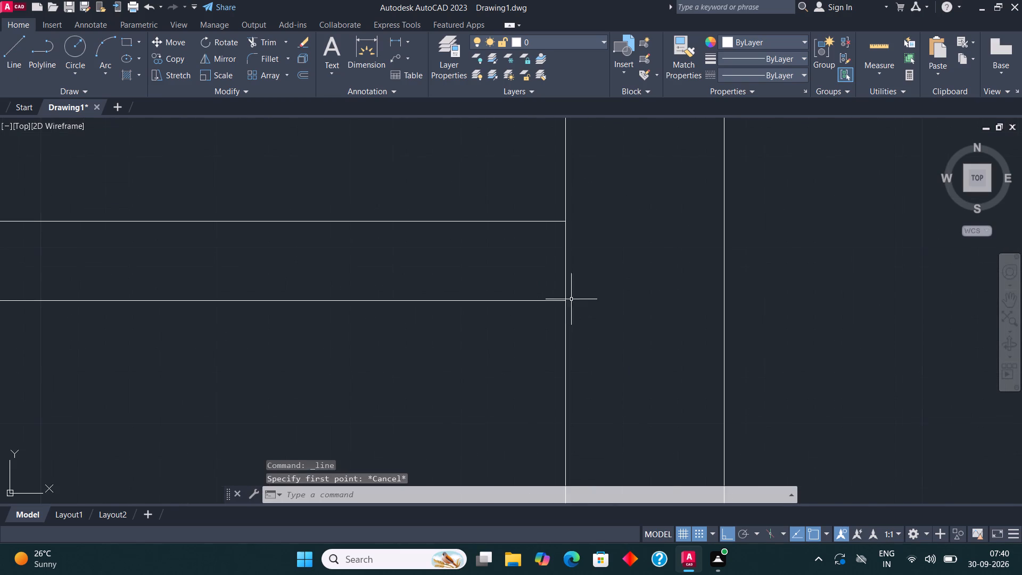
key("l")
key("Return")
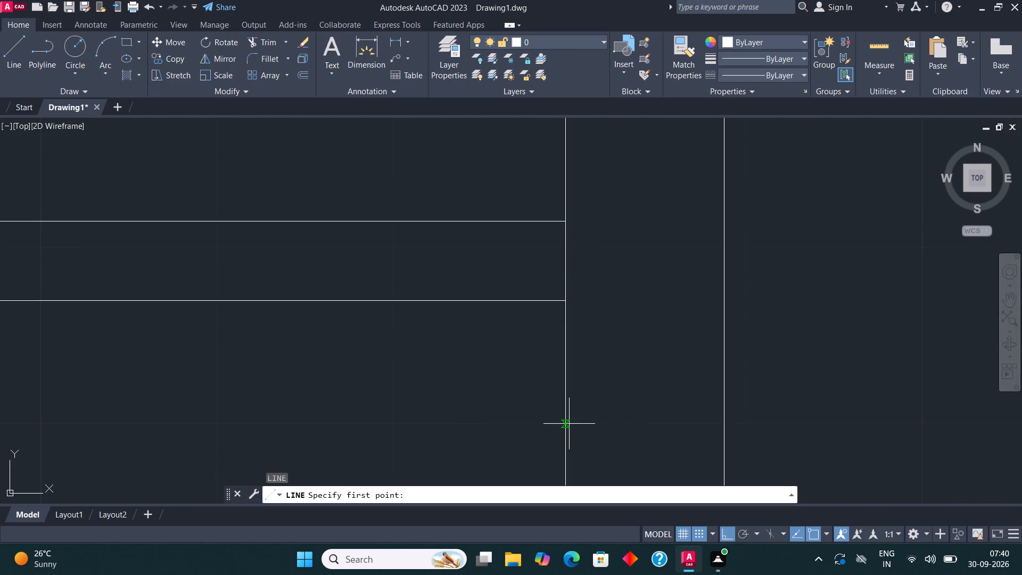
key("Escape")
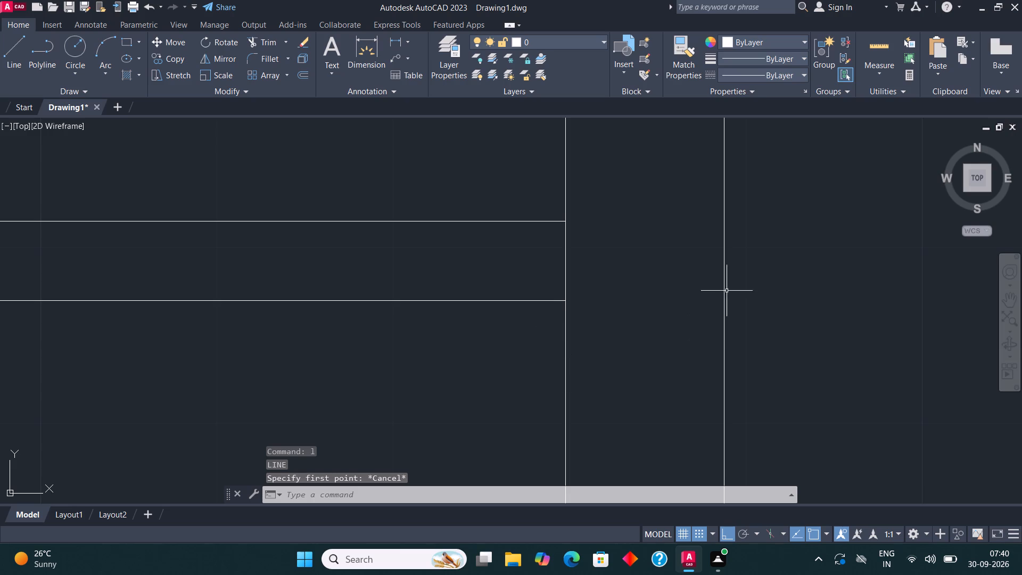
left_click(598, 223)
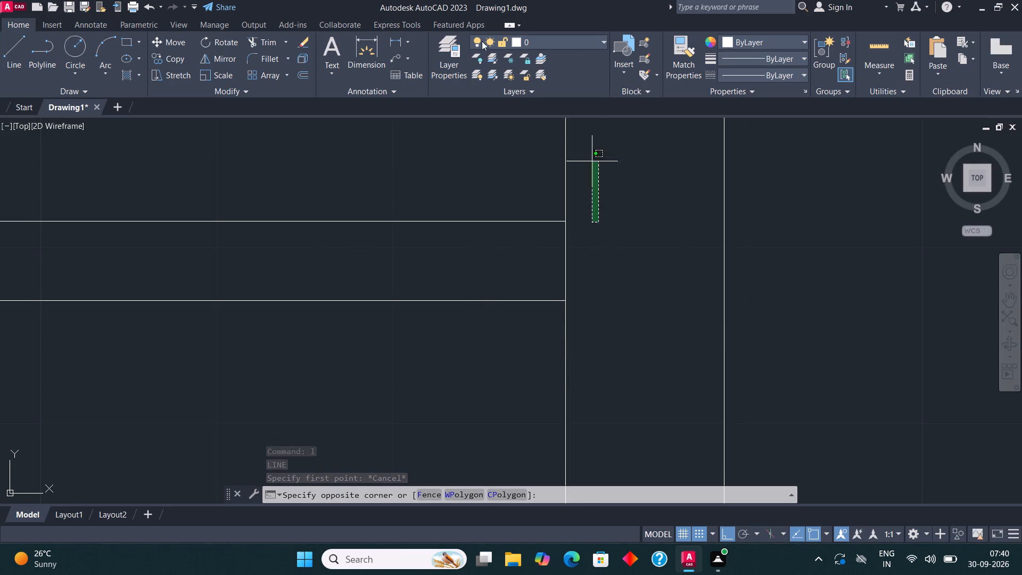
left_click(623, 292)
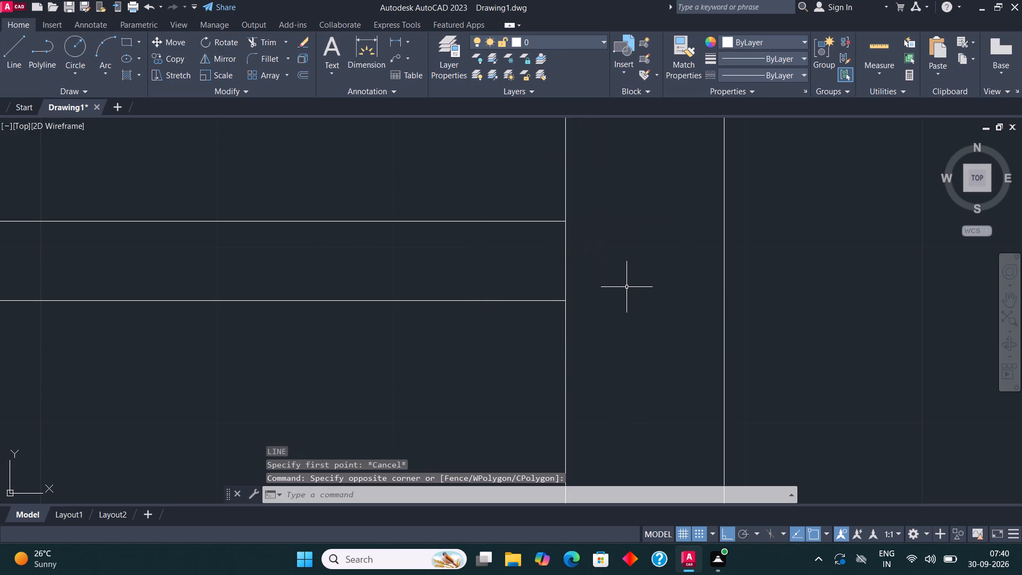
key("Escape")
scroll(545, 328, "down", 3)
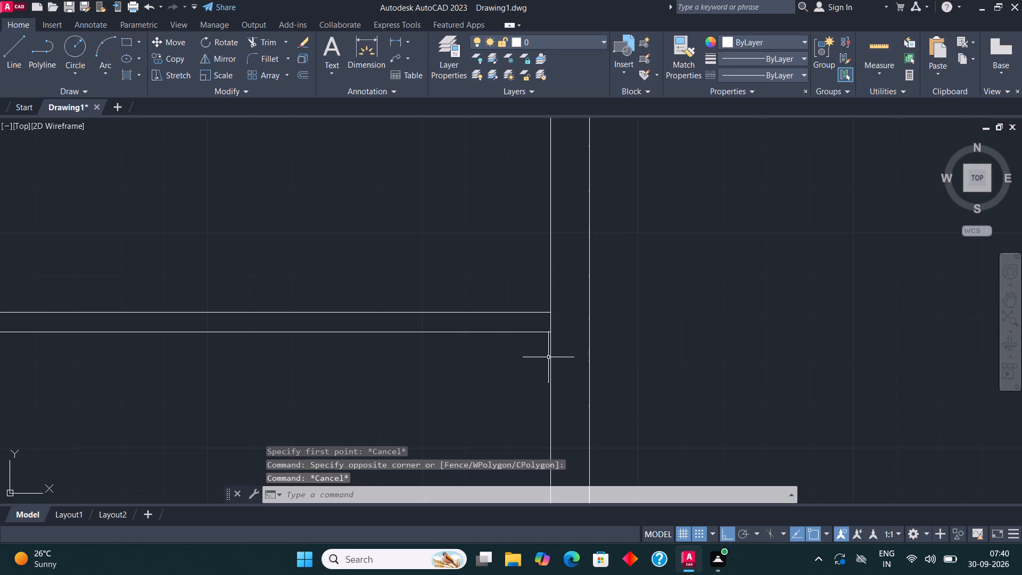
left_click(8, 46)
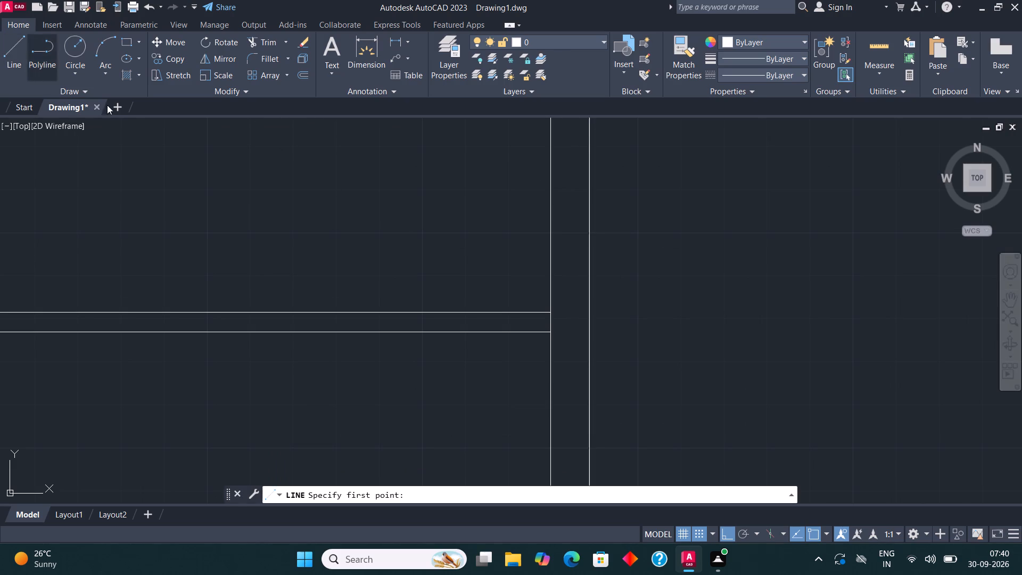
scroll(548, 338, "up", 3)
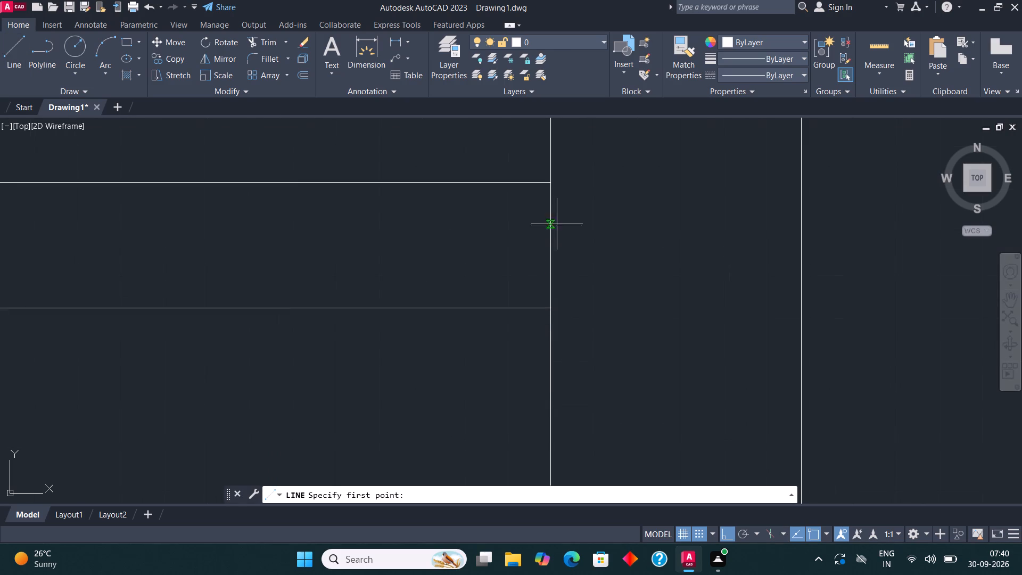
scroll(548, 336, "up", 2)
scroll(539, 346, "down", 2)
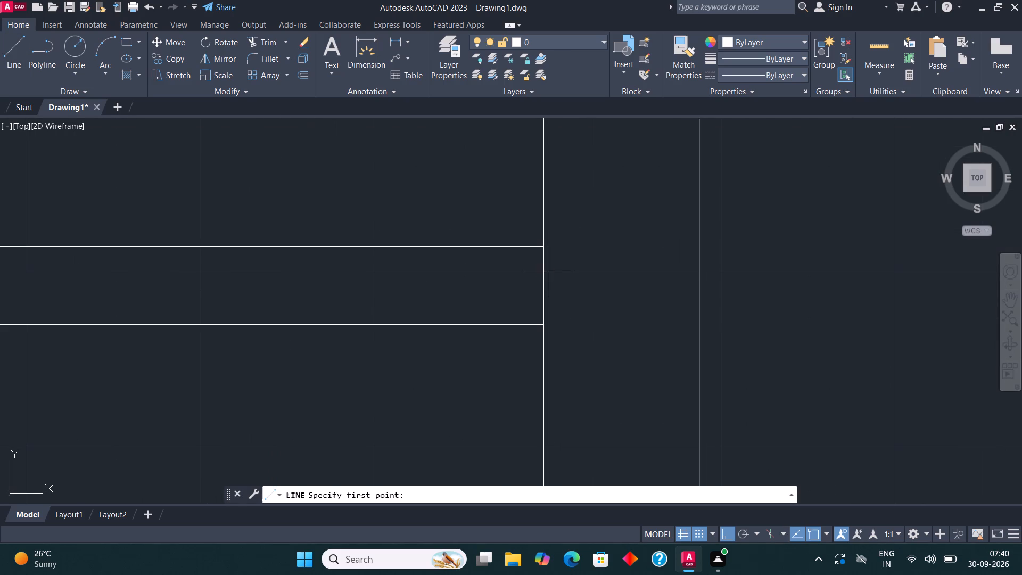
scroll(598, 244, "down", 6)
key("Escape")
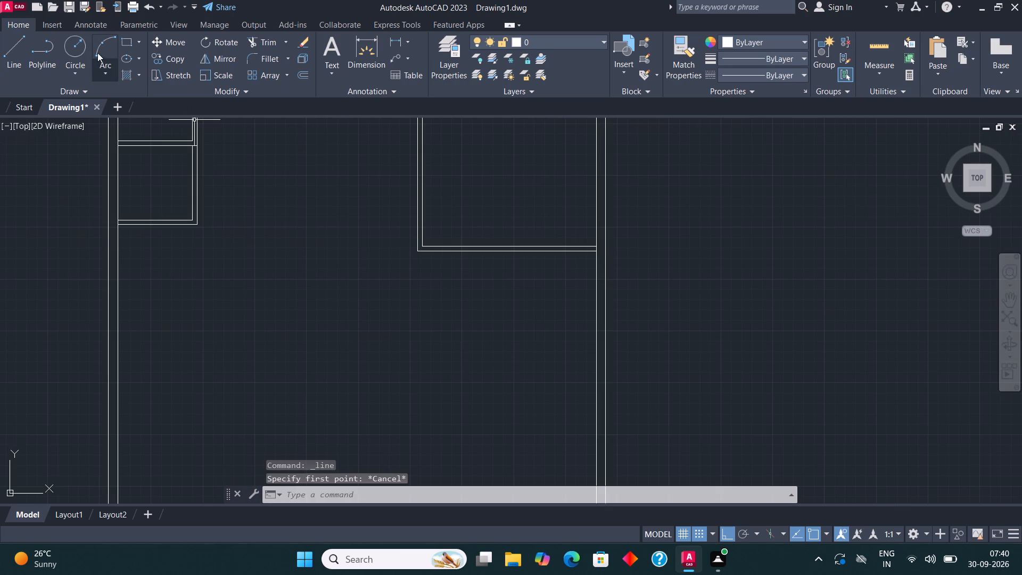
Draw a polyline from the large right-hand room's inner bottom-right corner 5'8" down, another 4.5" down, and freehand left into the plan.
left_click(33, 52)
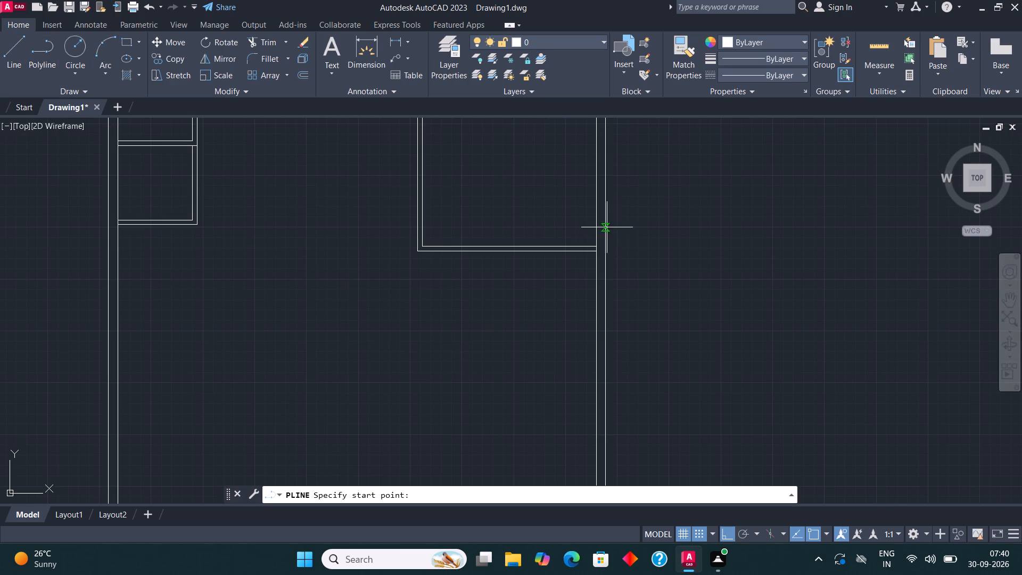
scroll(599, 235, "up", 3)
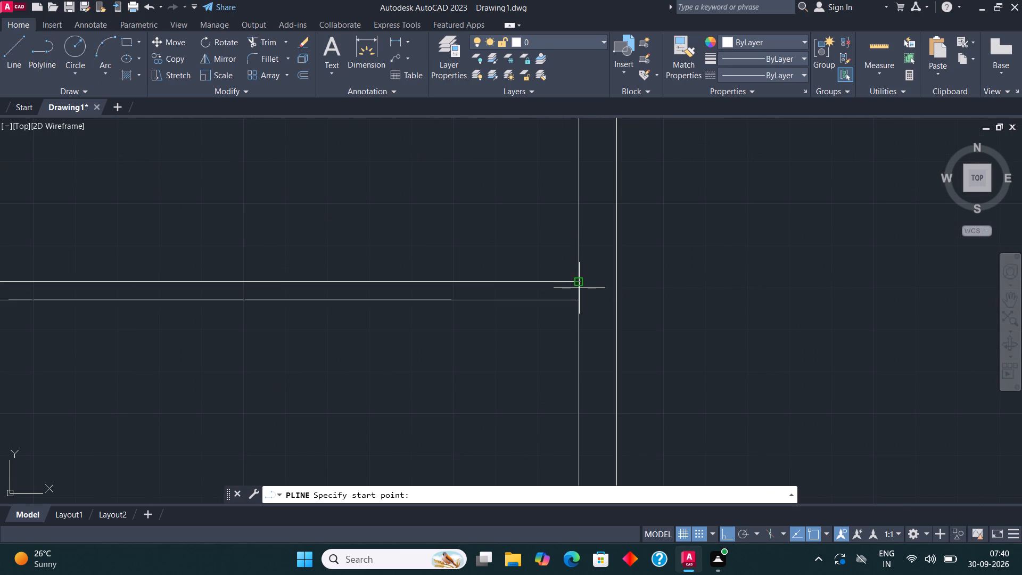
left_click(582, 298)
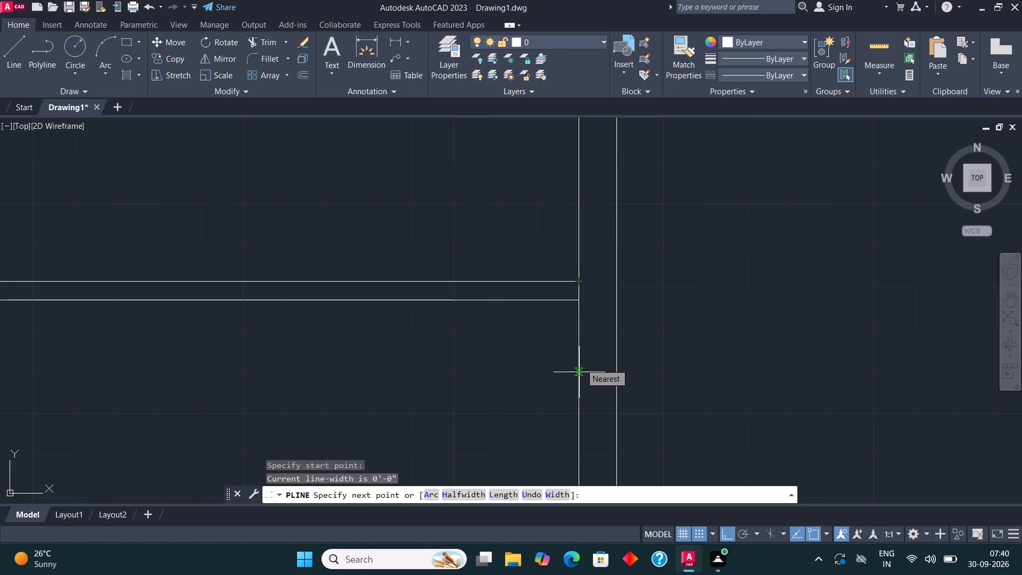
type("5'8\"")
scroll(581, 406, "down", 3)
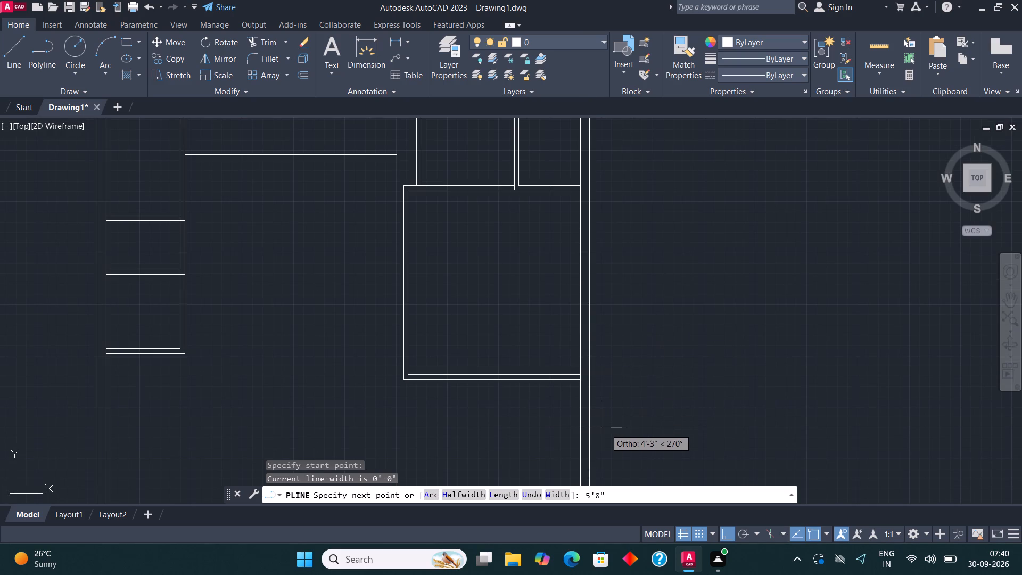
type("5'8\"")
key("Return")
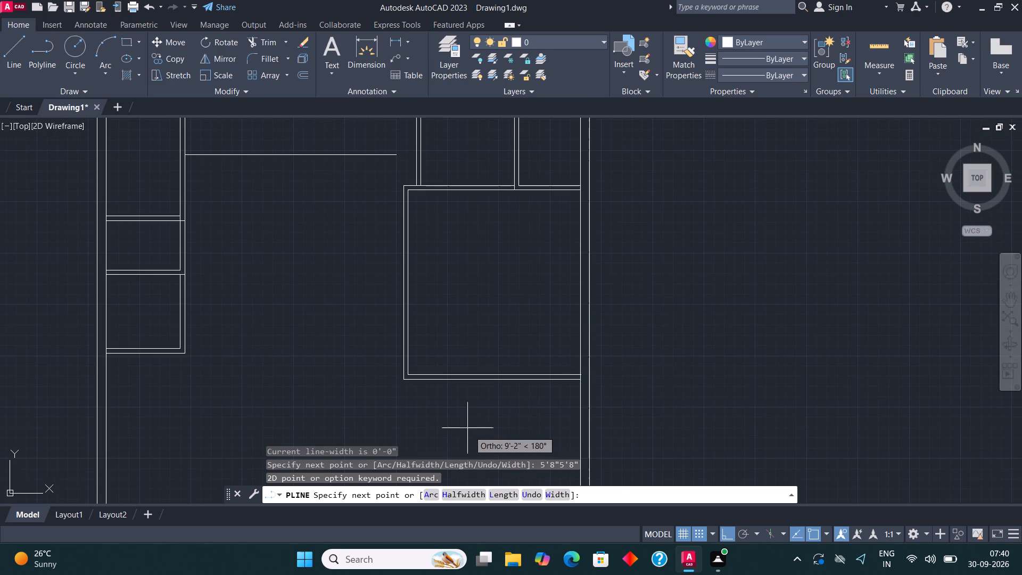
scroll(503, 343, "down", 4)
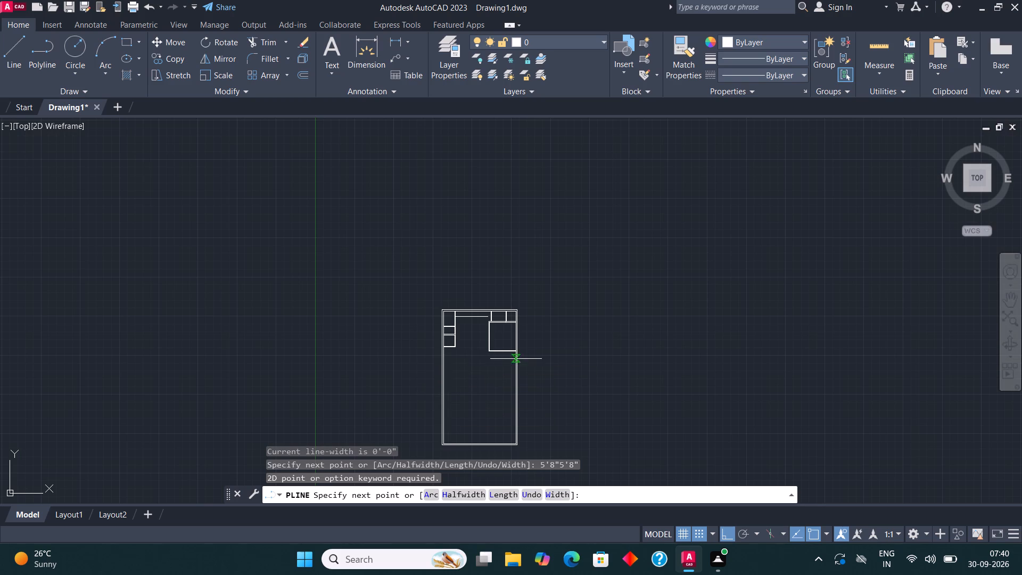
scroll(517, 359, "up", 4)
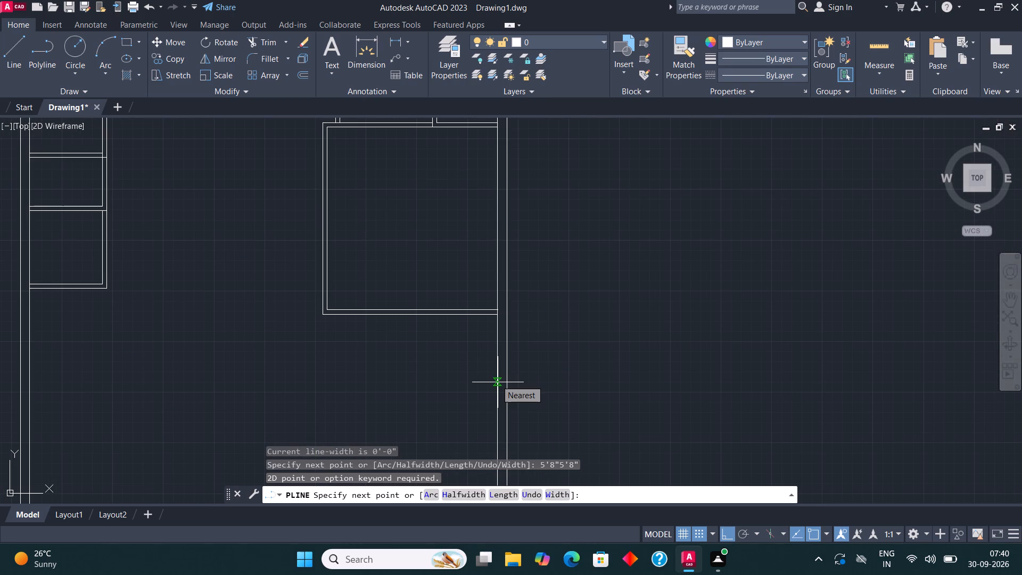
type("5'8\"")
key("Return")
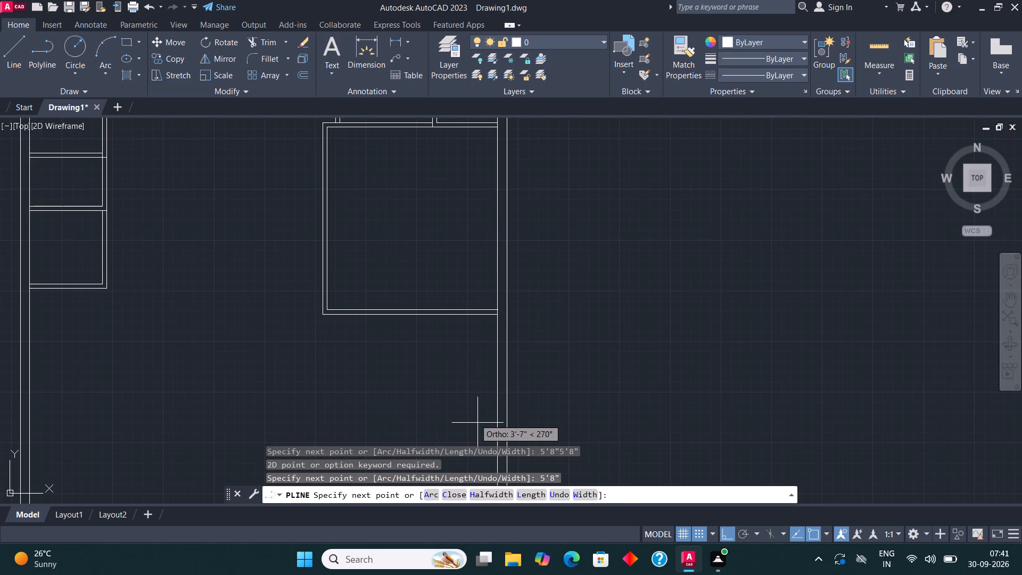
type("4.5\"")
key("Return")
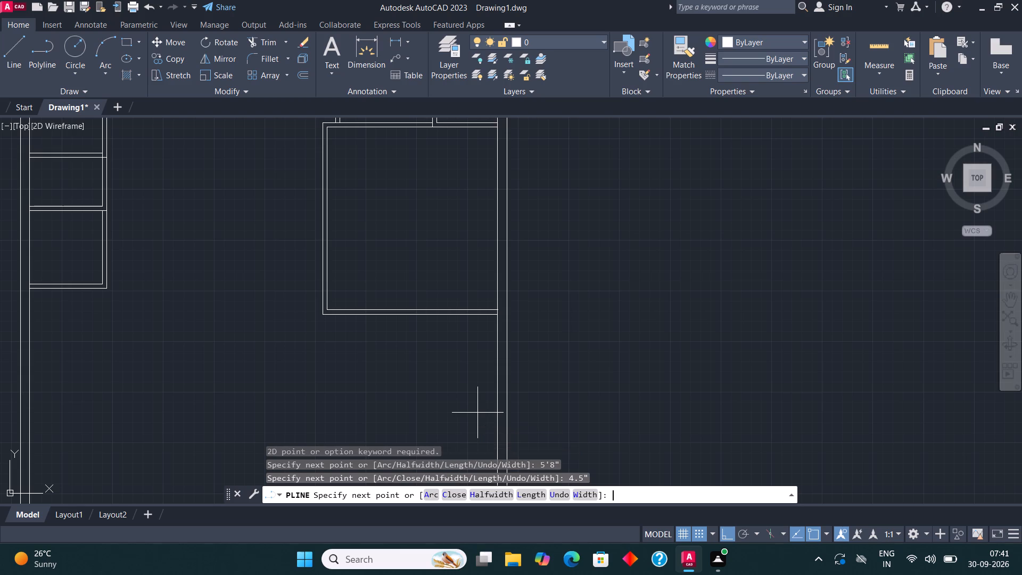
left_click(353, 397)
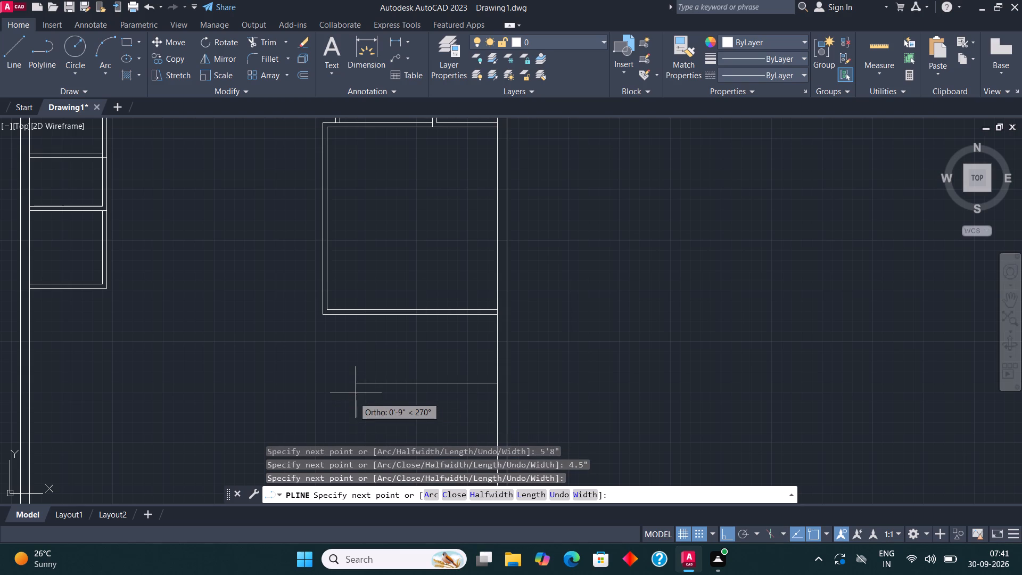
key("Escape")
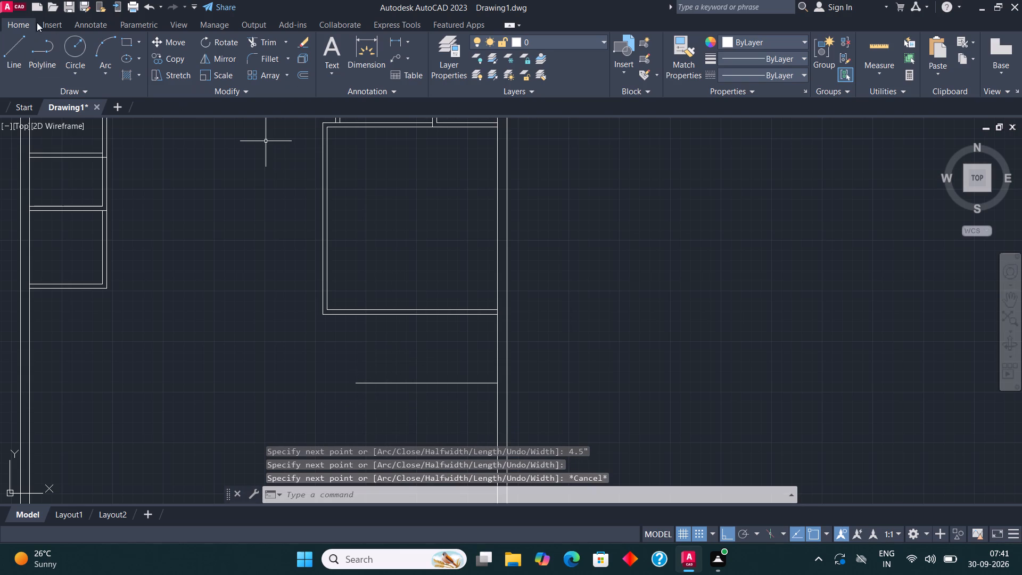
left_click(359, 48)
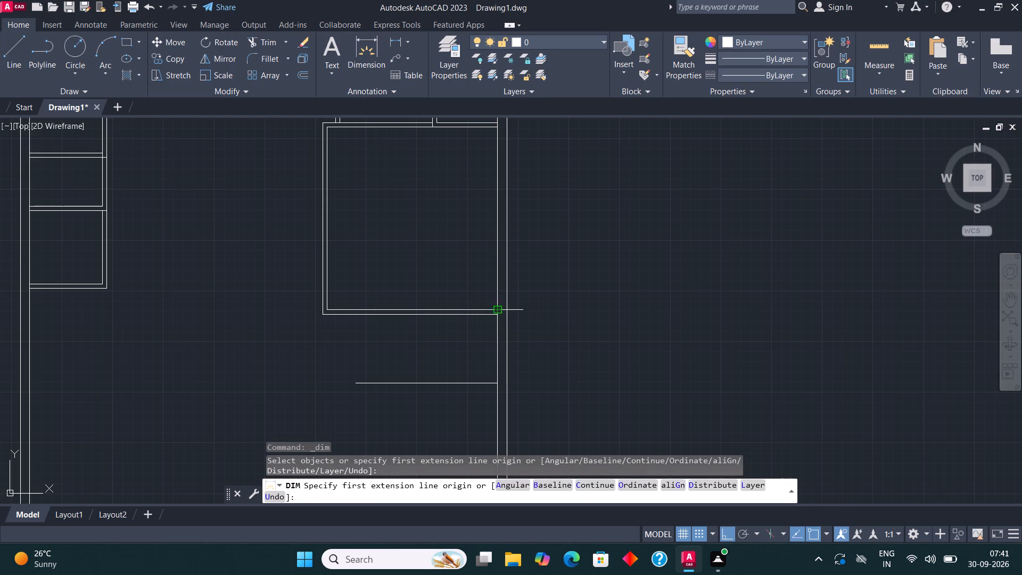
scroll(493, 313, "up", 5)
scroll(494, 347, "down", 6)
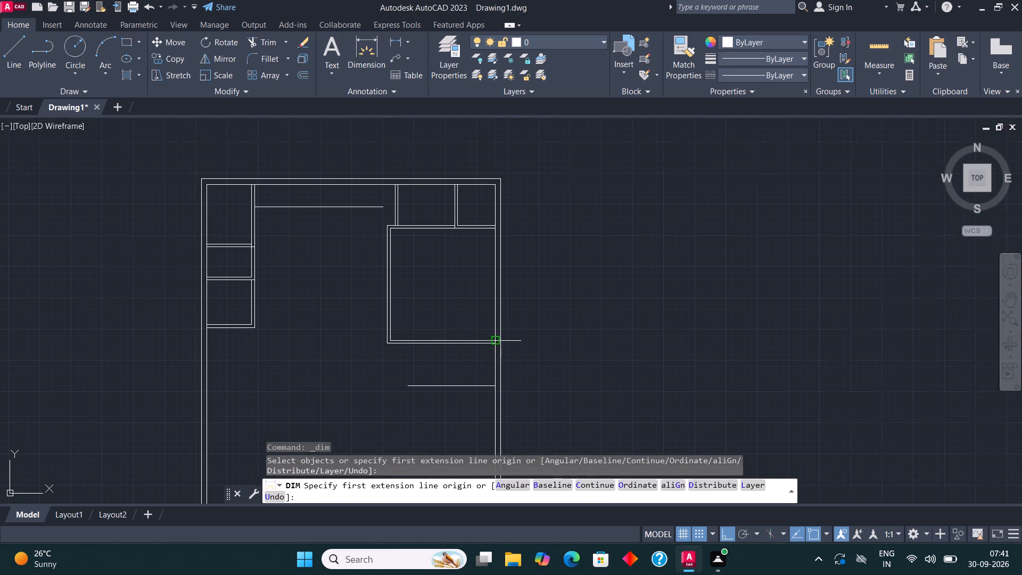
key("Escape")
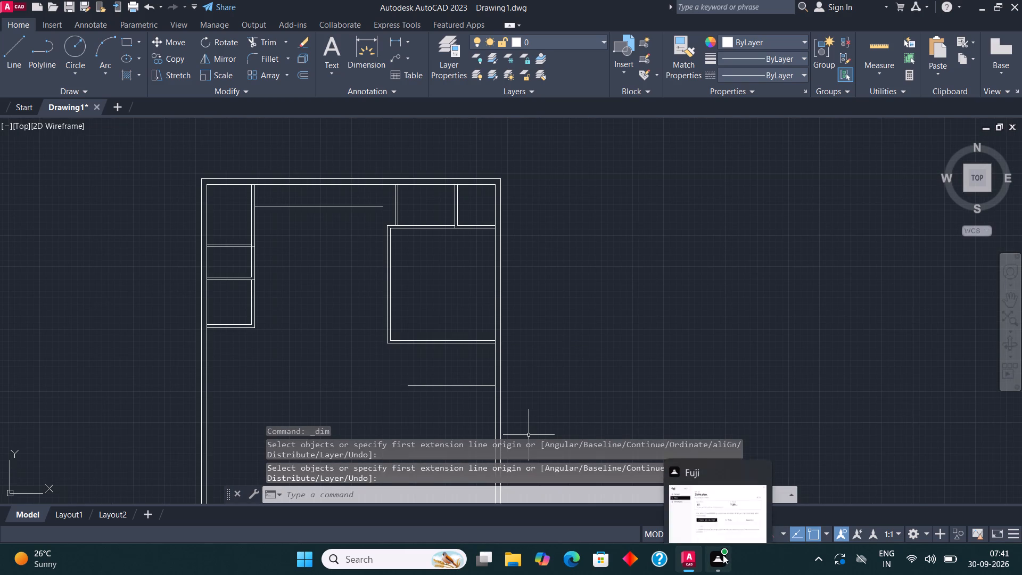
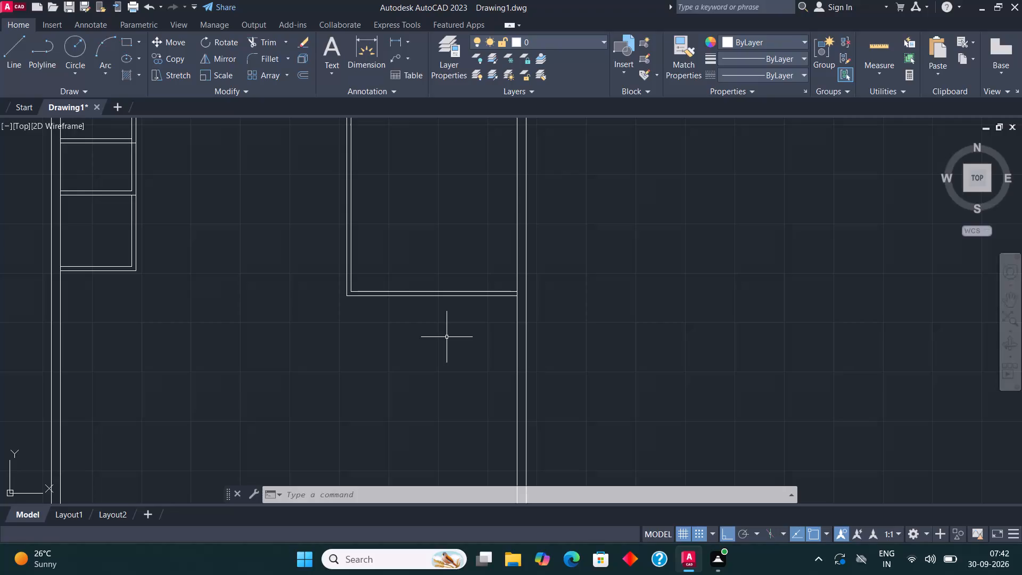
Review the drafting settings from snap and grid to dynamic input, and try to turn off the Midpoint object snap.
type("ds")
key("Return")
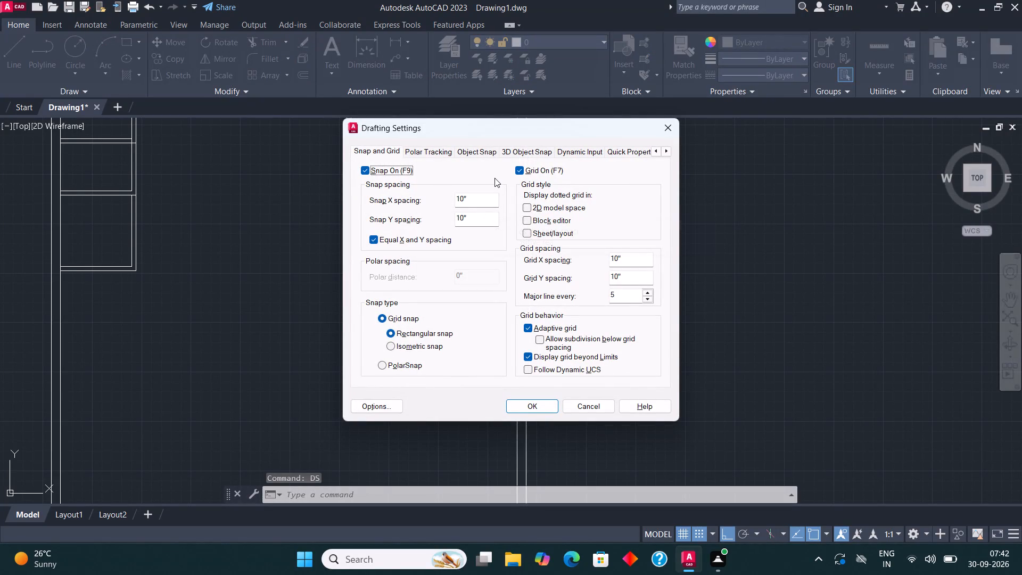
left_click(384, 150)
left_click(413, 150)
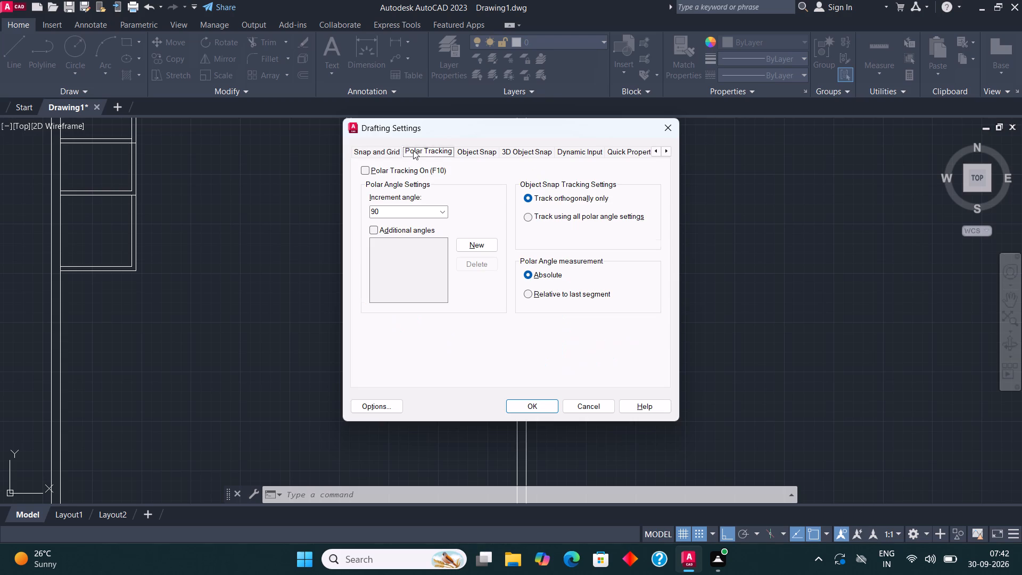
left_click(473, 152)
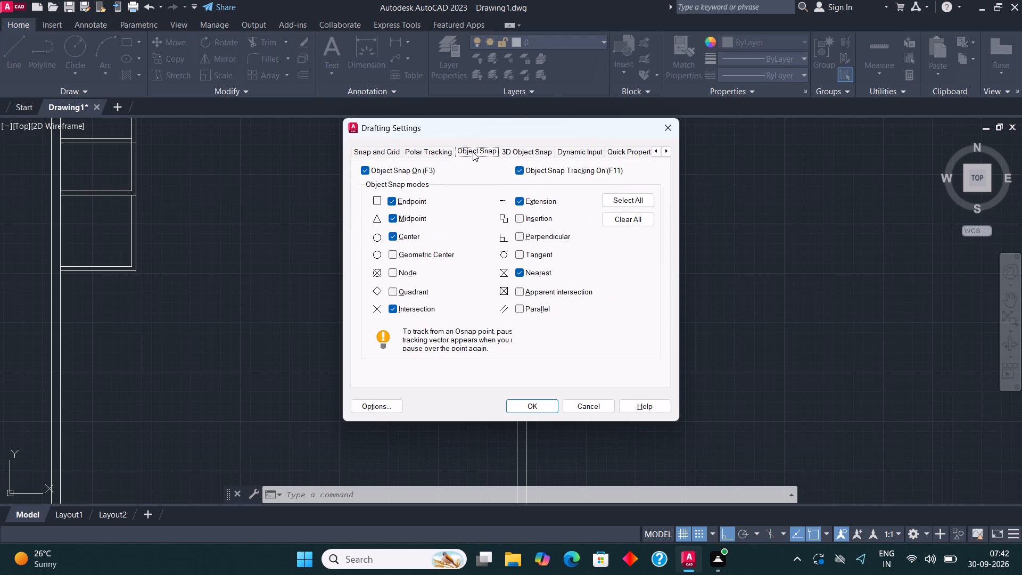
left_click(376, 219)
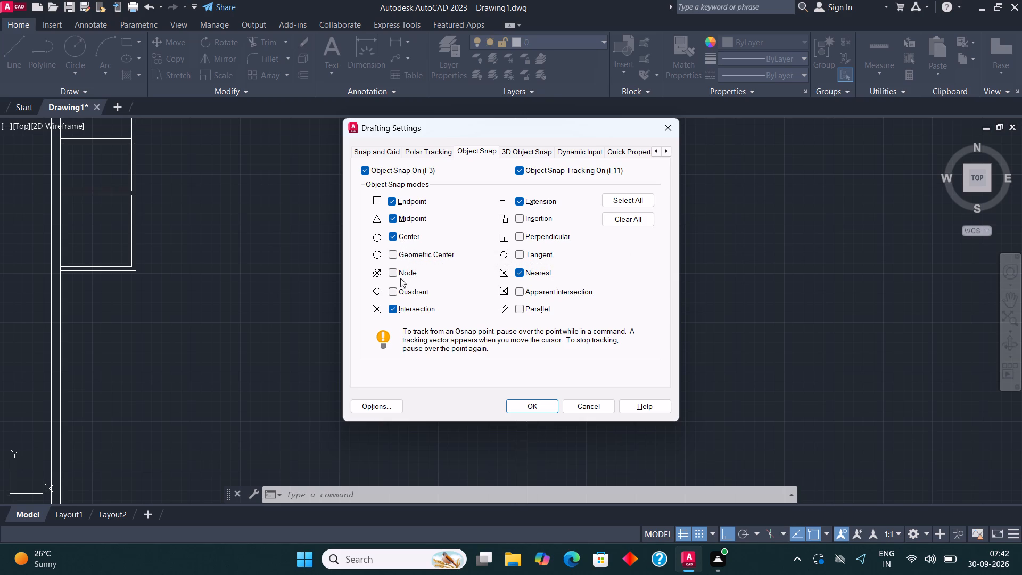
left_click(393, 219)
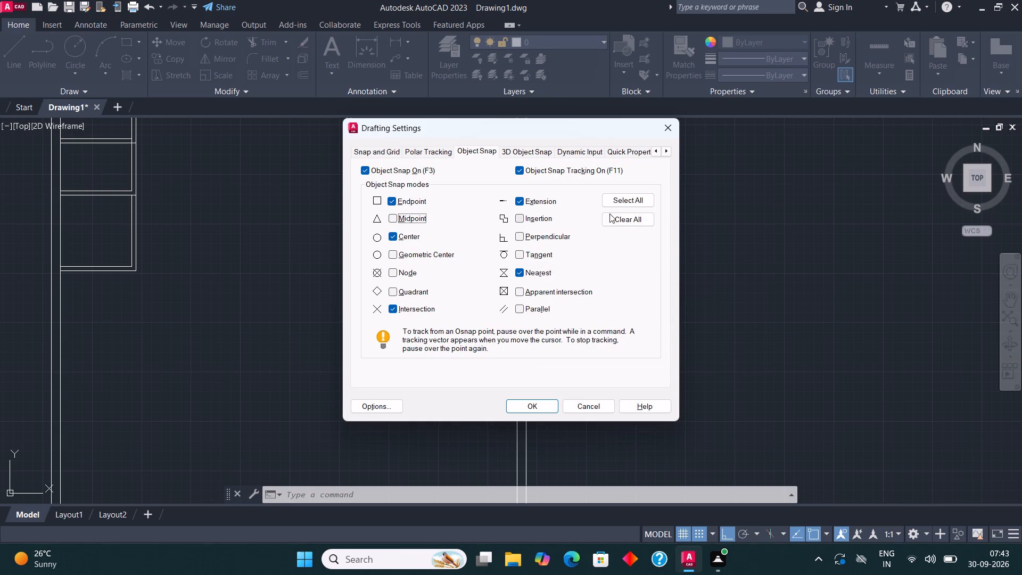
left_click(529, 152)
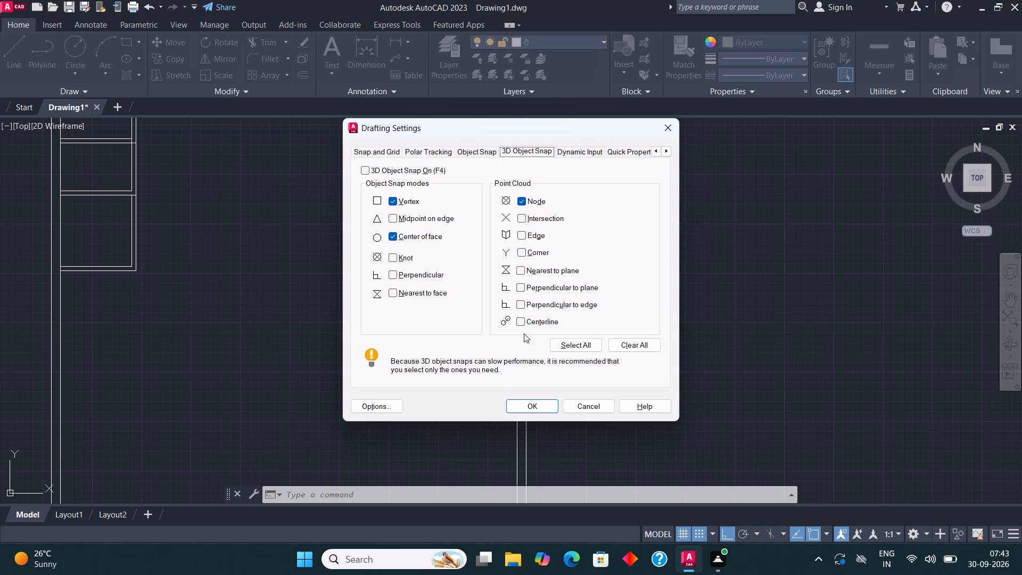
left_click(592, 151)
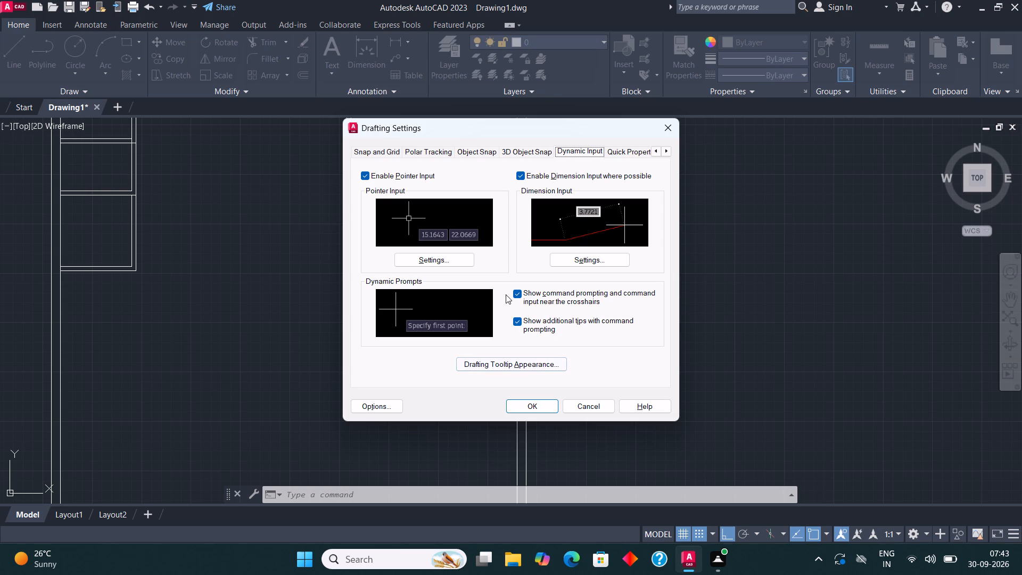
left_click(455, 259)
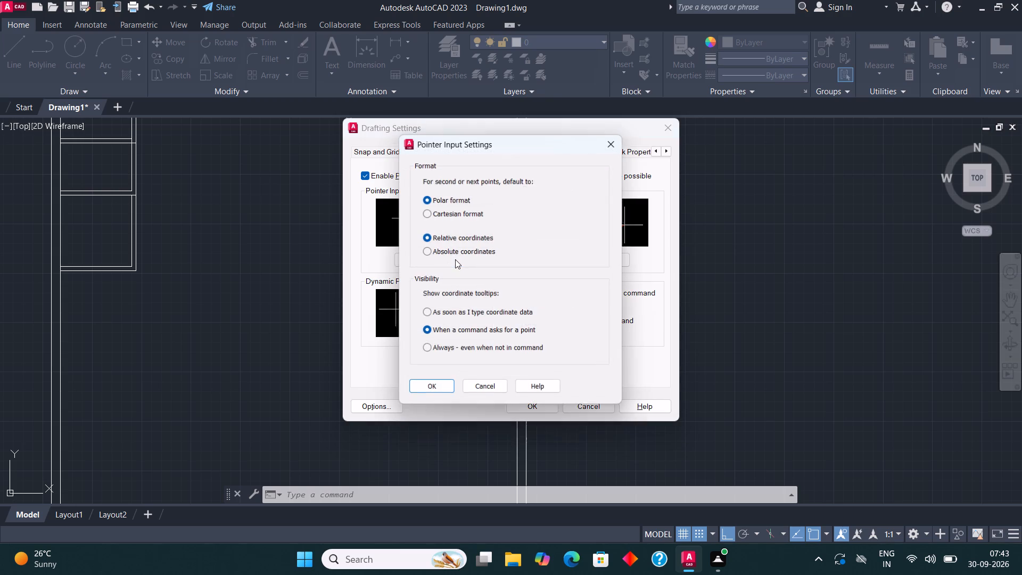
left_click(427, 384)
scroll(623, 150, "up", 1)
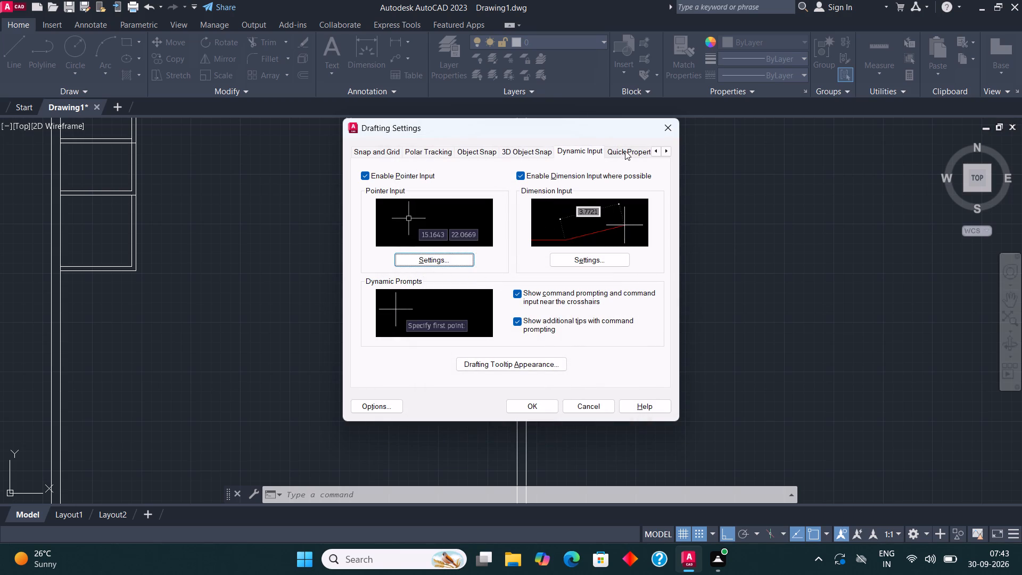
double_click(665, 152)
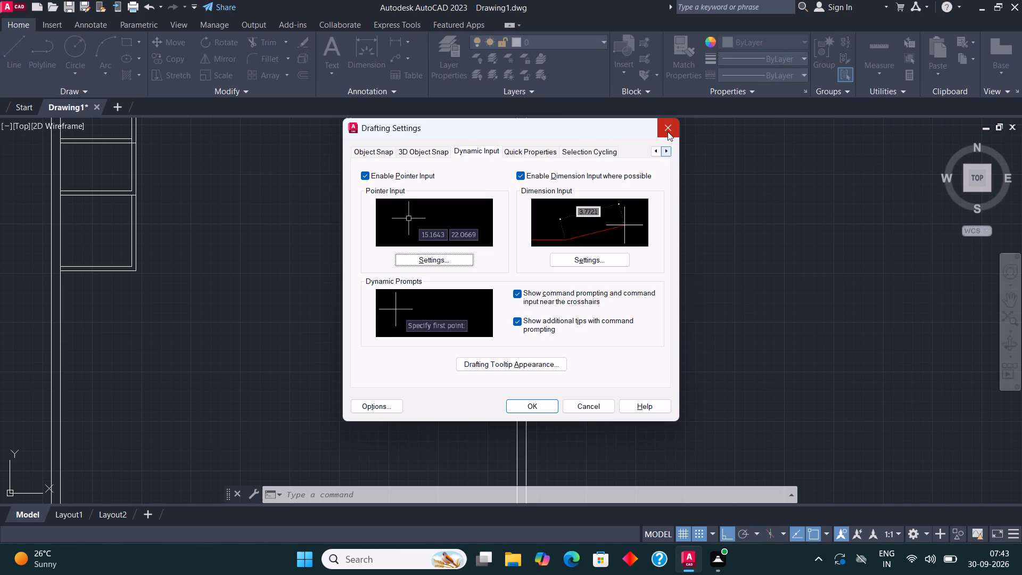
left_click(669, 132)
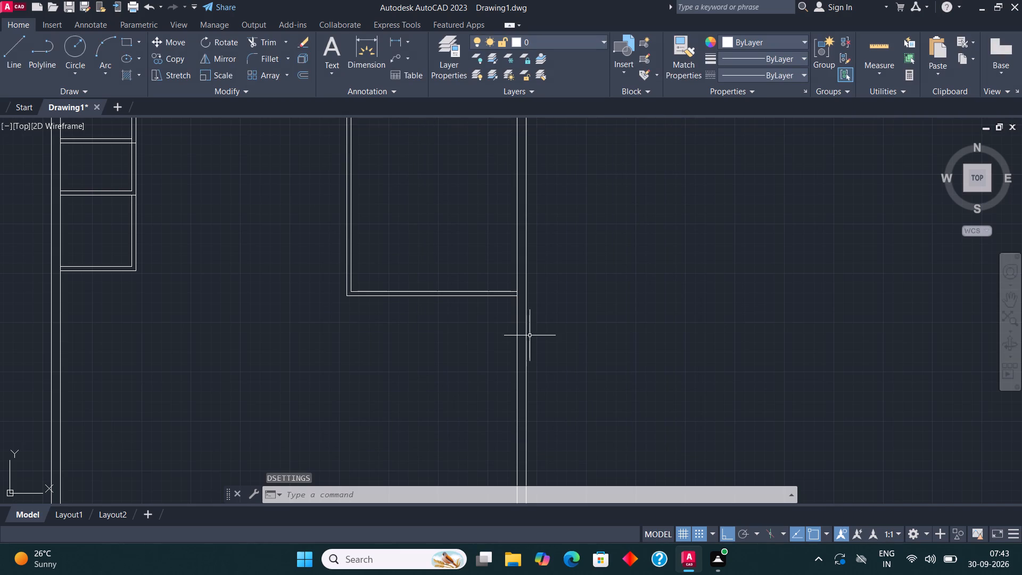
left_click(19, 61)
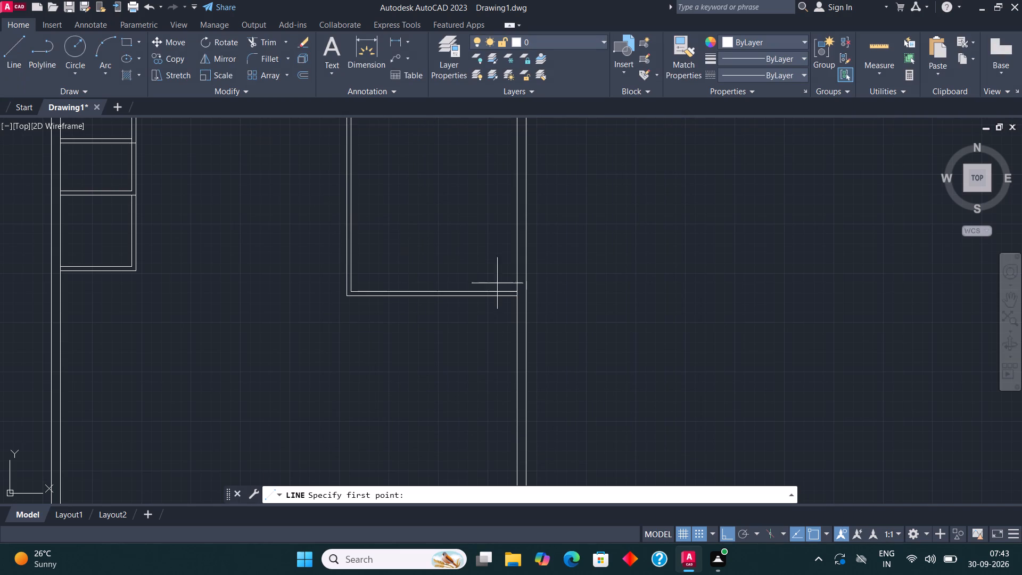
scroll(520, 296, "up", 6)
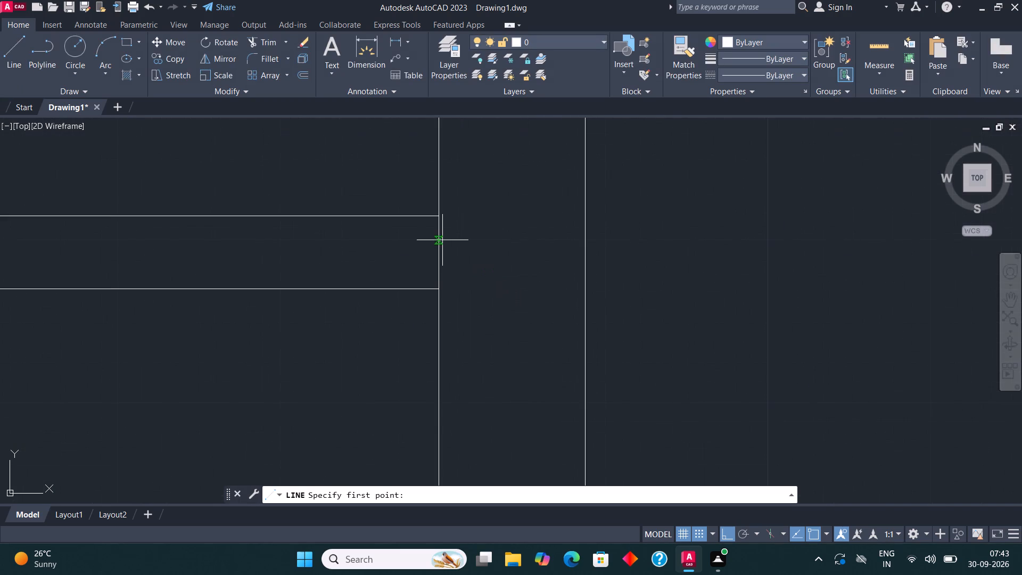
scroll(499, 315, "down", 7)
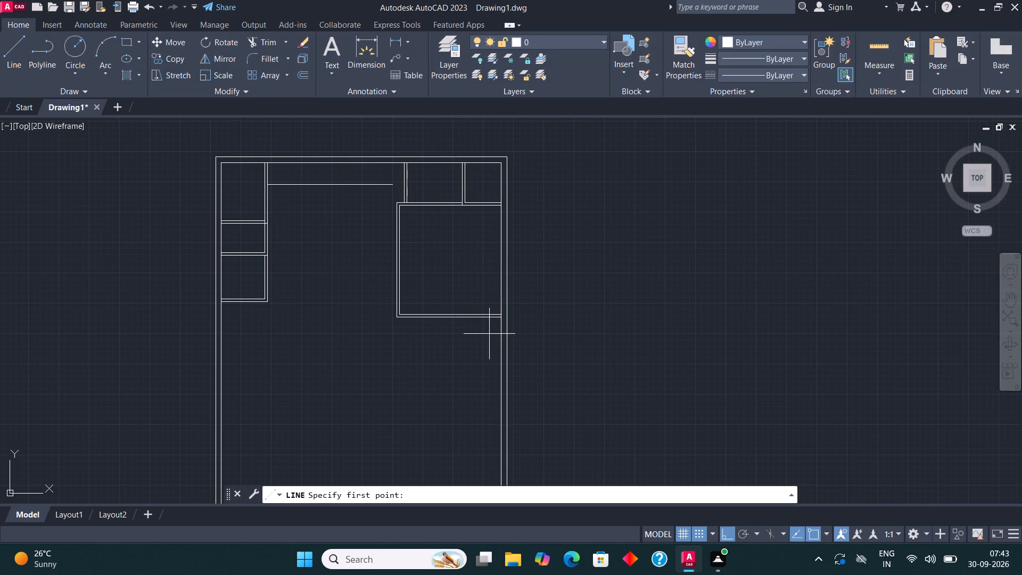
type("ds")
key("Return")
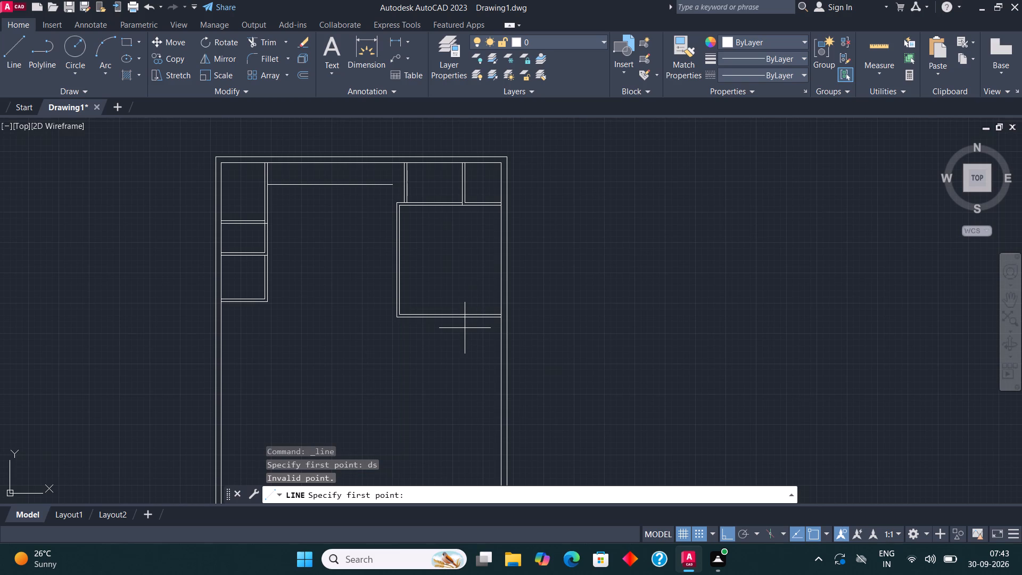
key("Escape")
Enable the Node object snap mode in the drafting settings.
type("ds")
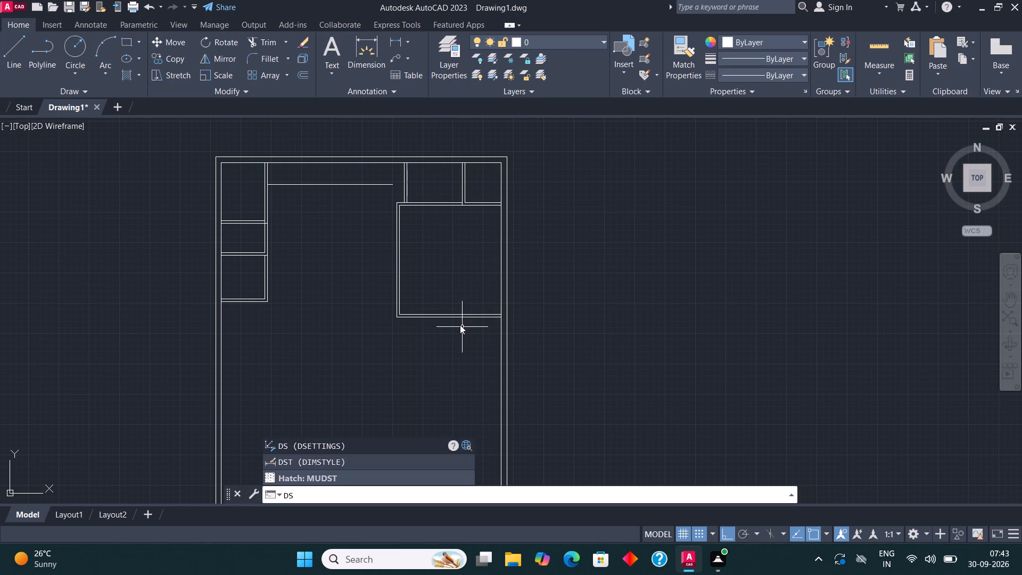
key("Return")
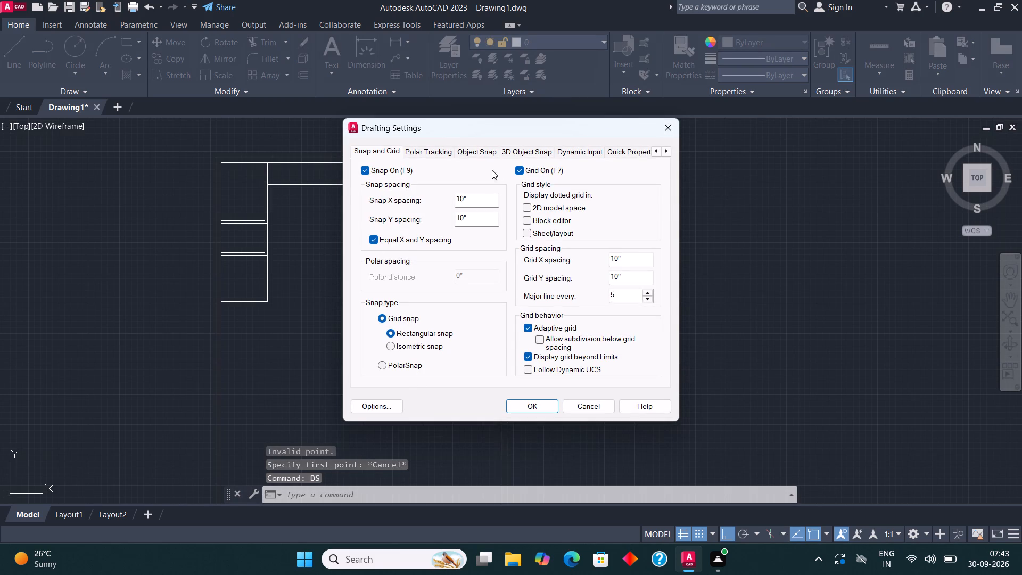
left_click(477, 153)
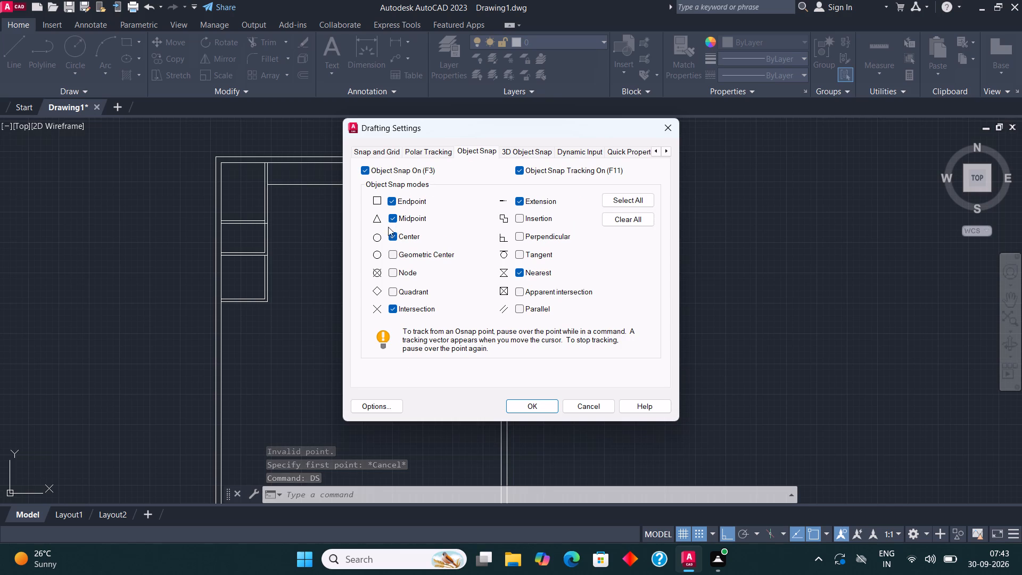
left_click(393, 272)
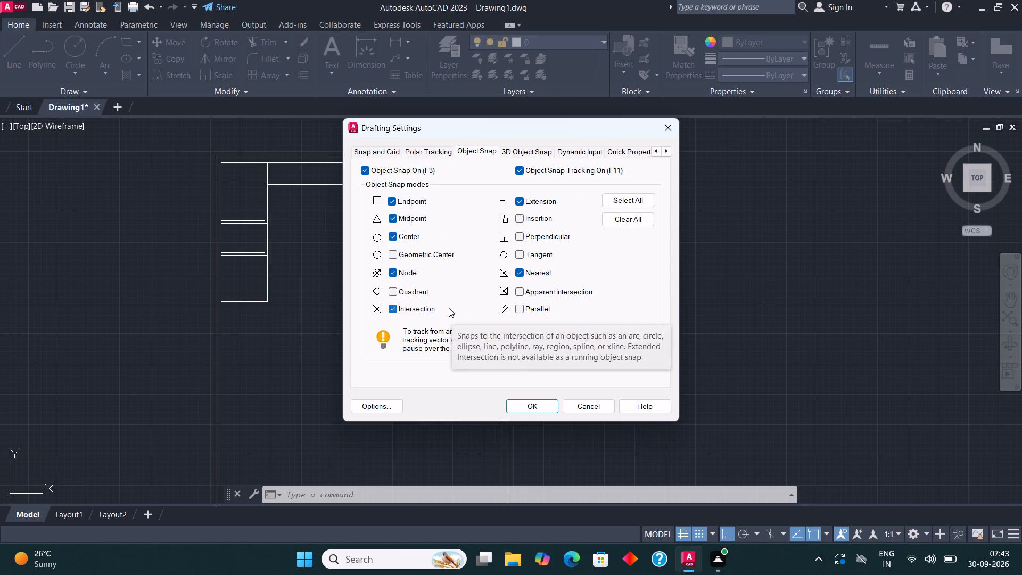
left_click(545, 406)
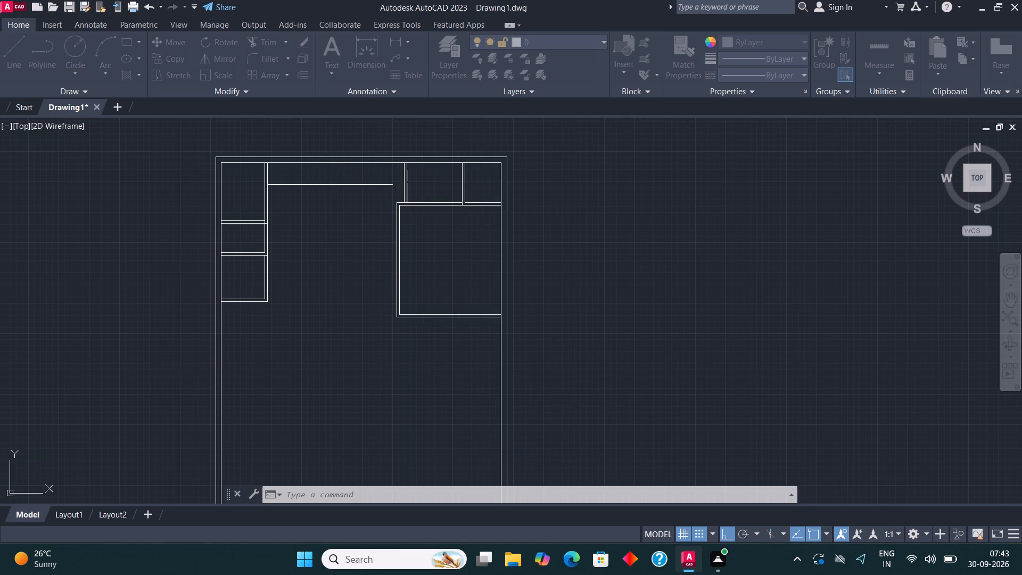
From the 6' by 6' room's lower-left outer partition corner, draw a line 4' right along the partition, continuing freehand about 32'-8" down.
left_click(20, 48)
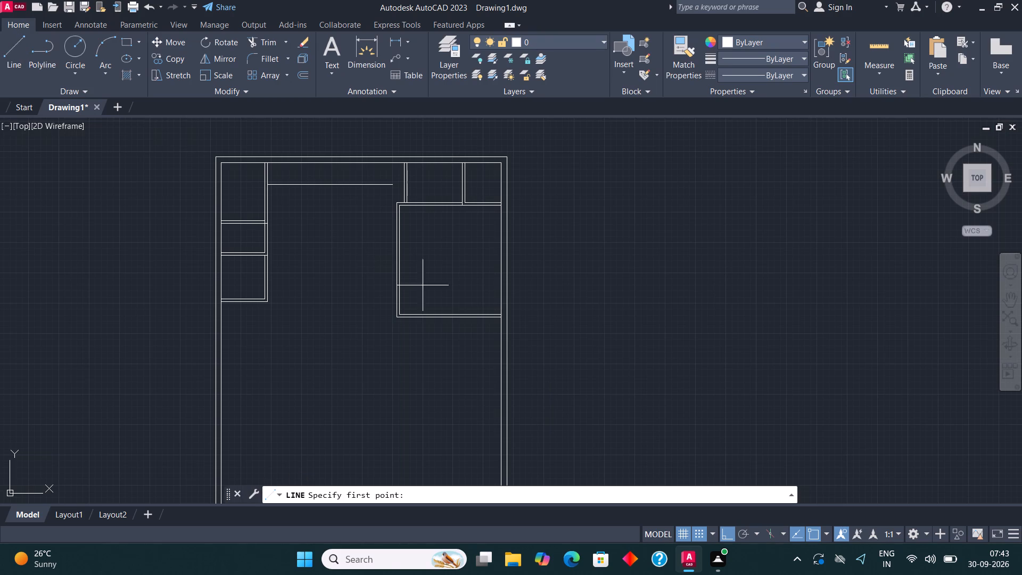
scroll(504, 322, "up", 4)
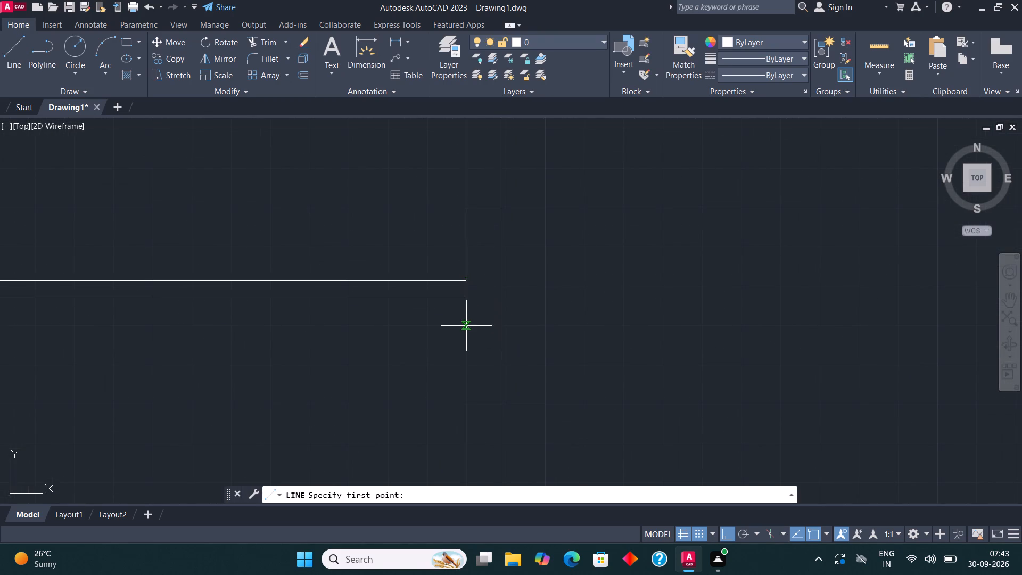
scroll(477, 295, "down", 4)
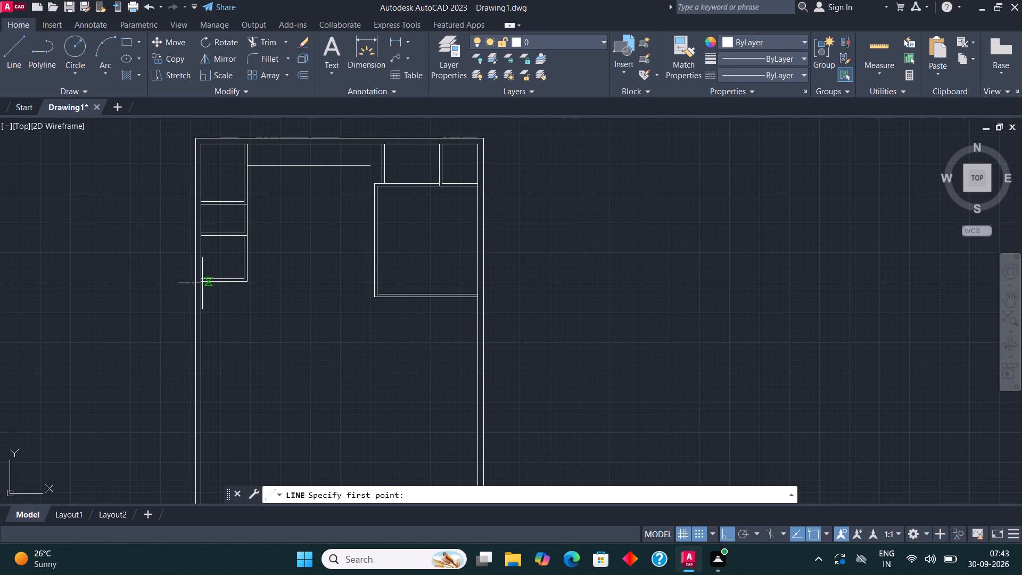
left_click(204, 282)
scroll(201, 325, "up", 3)
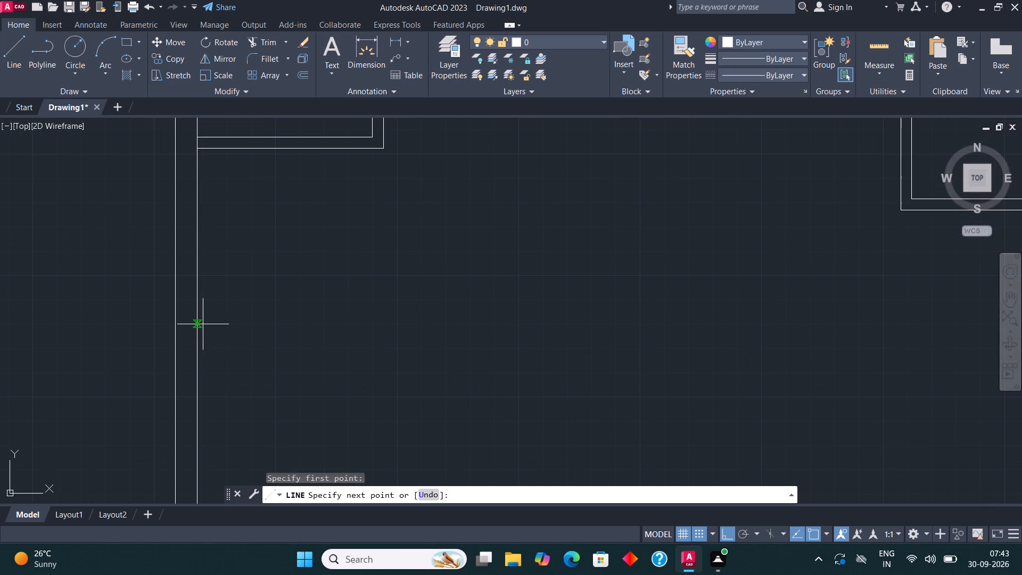
scroll(201, 325, "down", 4)
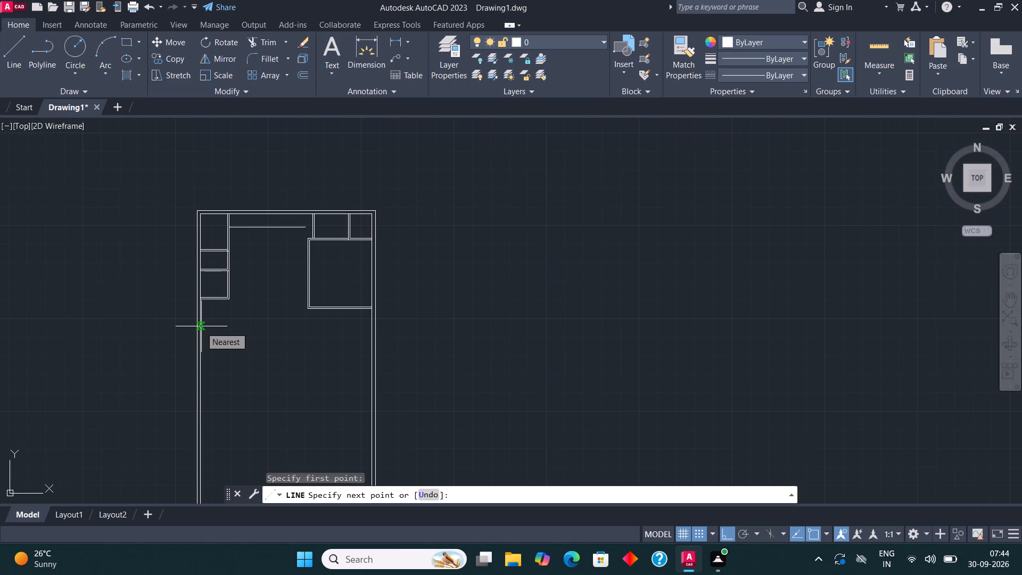
scroll(201, 327, "down", 1)
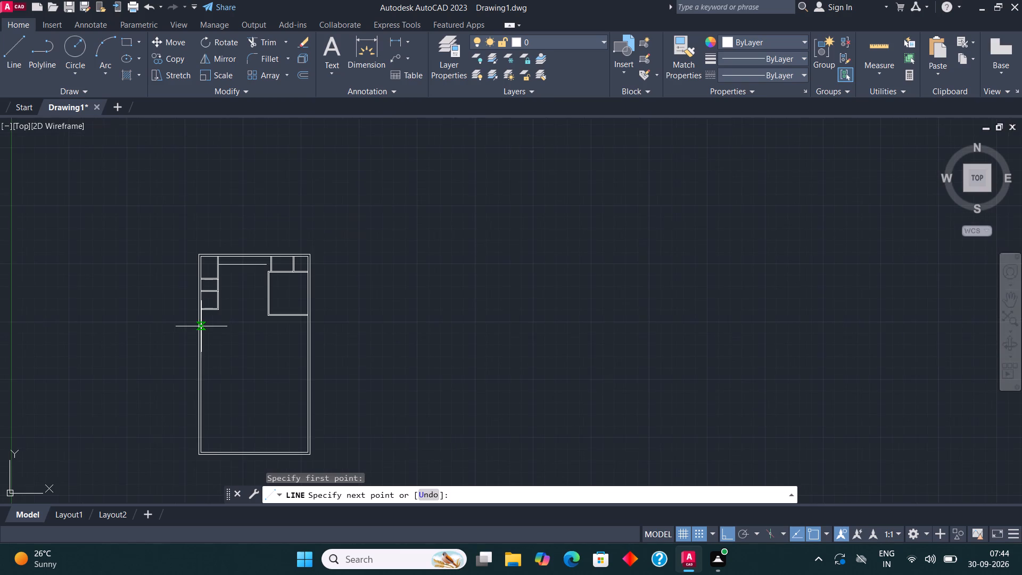
scroll(213, 302, "up", 4)
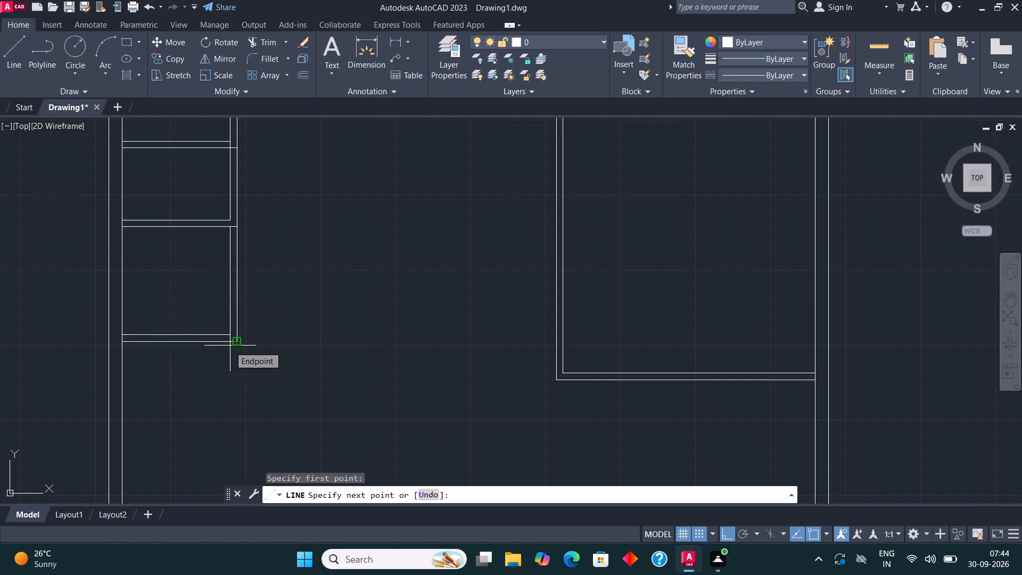
type("4'")
key("Return")
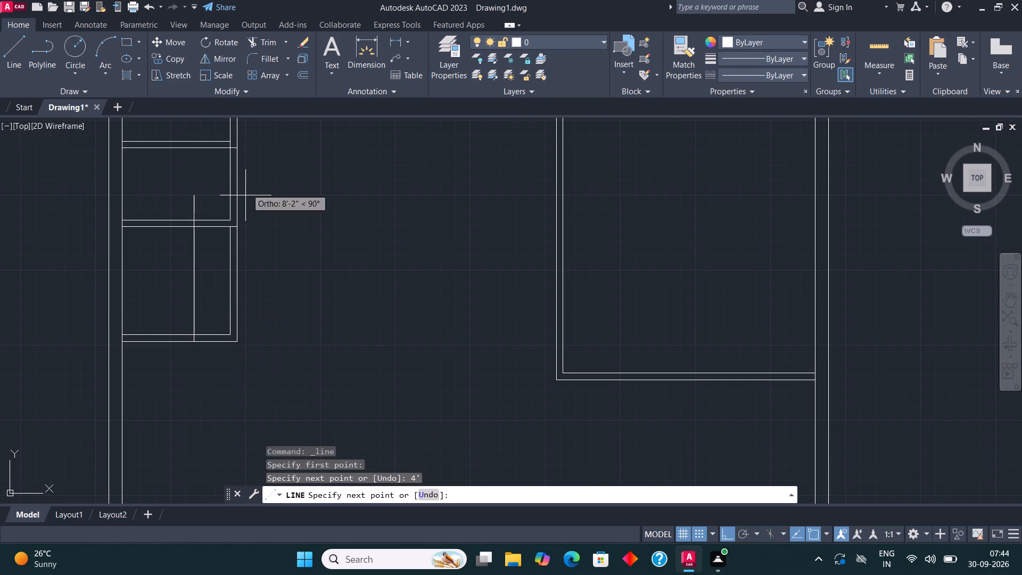
scroll(246, 203, "down", 2)
scroll(238, 328, "down", 1)
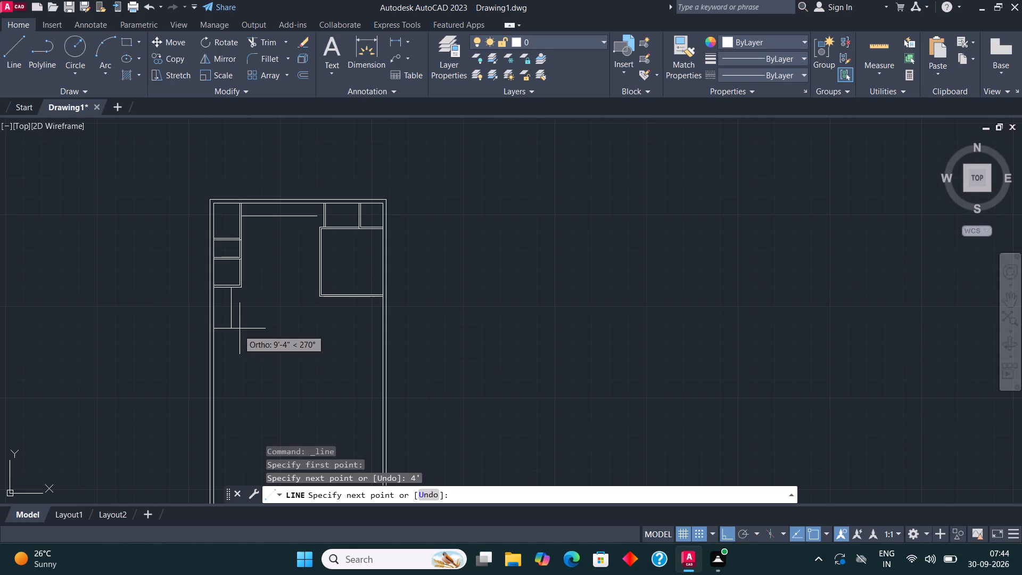
left_click(232, 432)
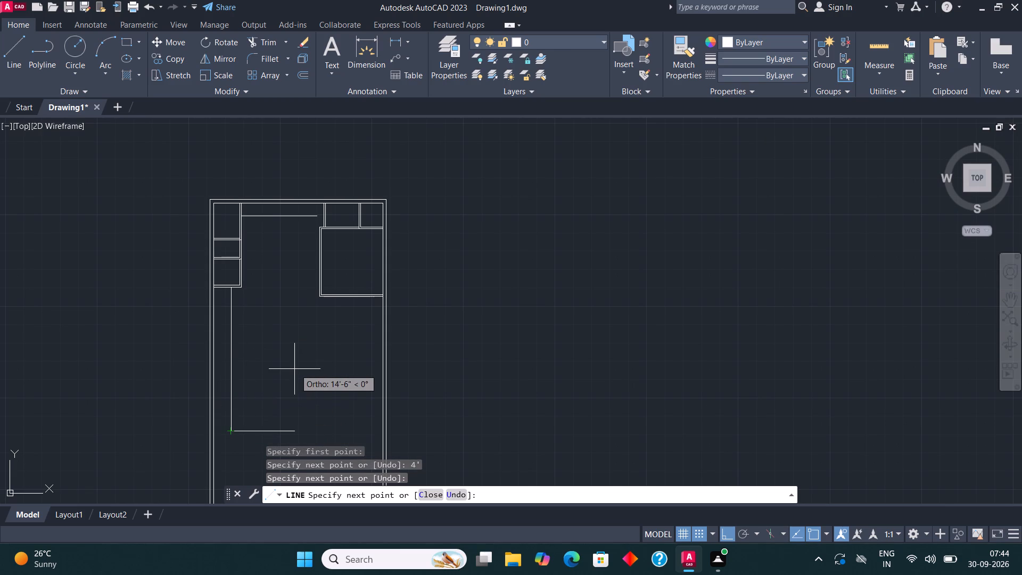
key("Escape")
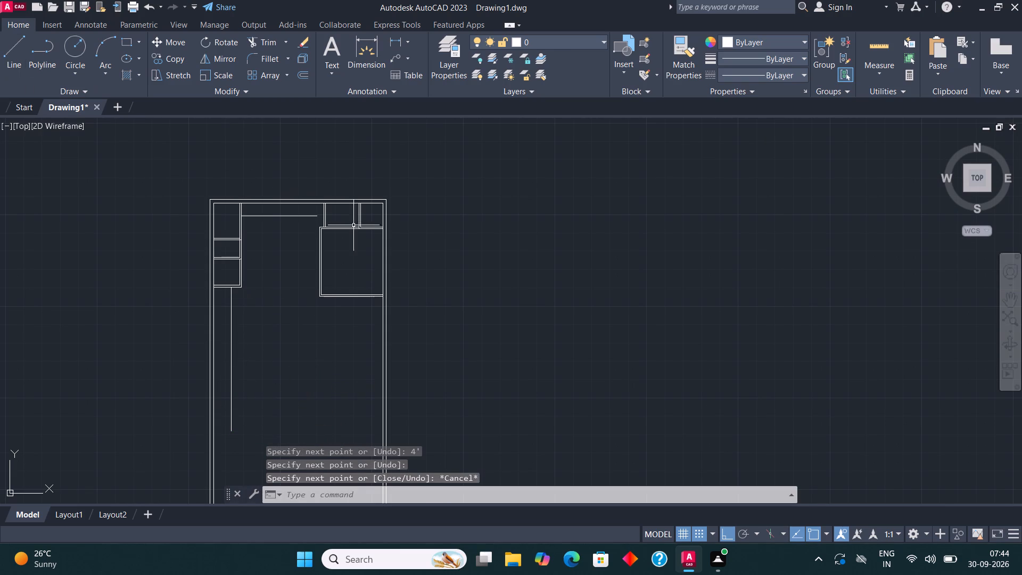
From the large right-hand room's outer bottom-right corner, draw lines 8'6" down the outer wall, 5'8" left, and 8'6" back up to its partition.
left_click(12, 47)
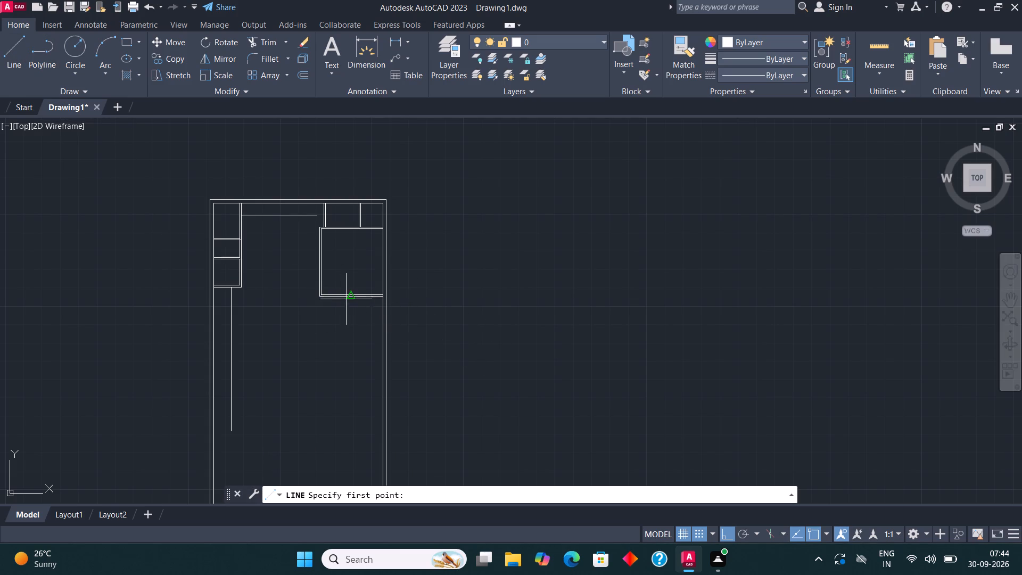
scroll(376, 300, "up", 6)
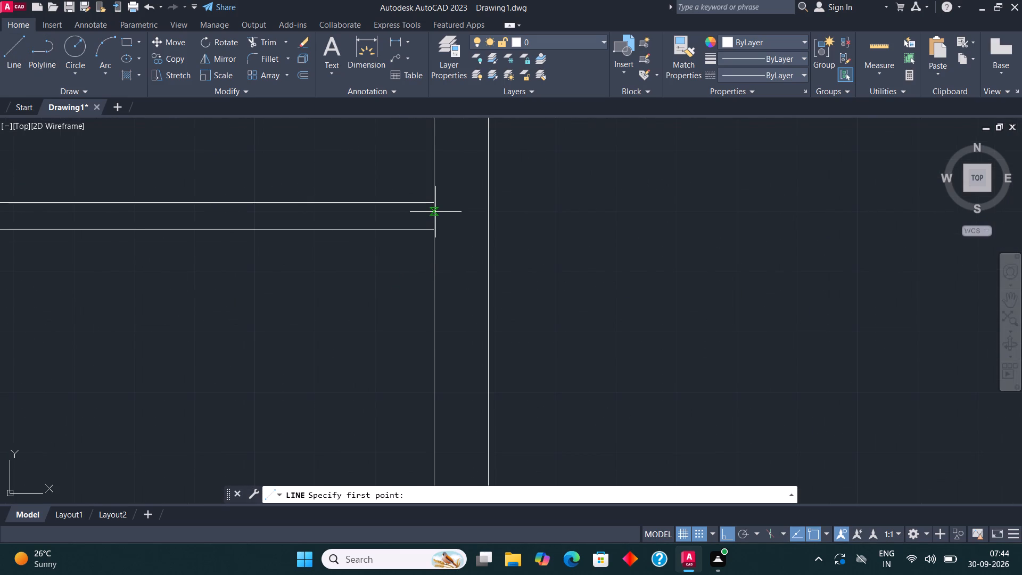
scroll(476, 377, "down", 4)
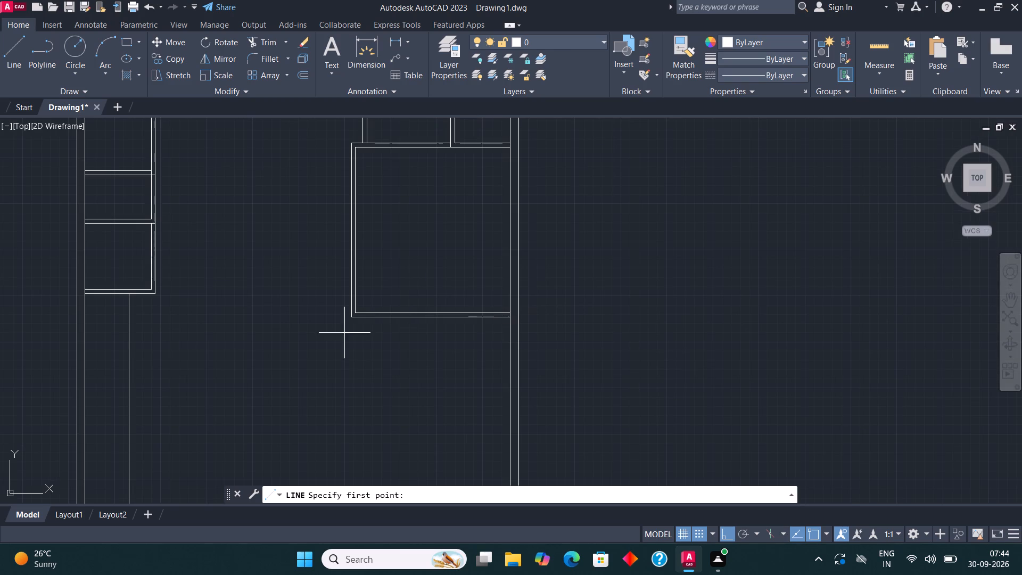
left_click(512, 322)
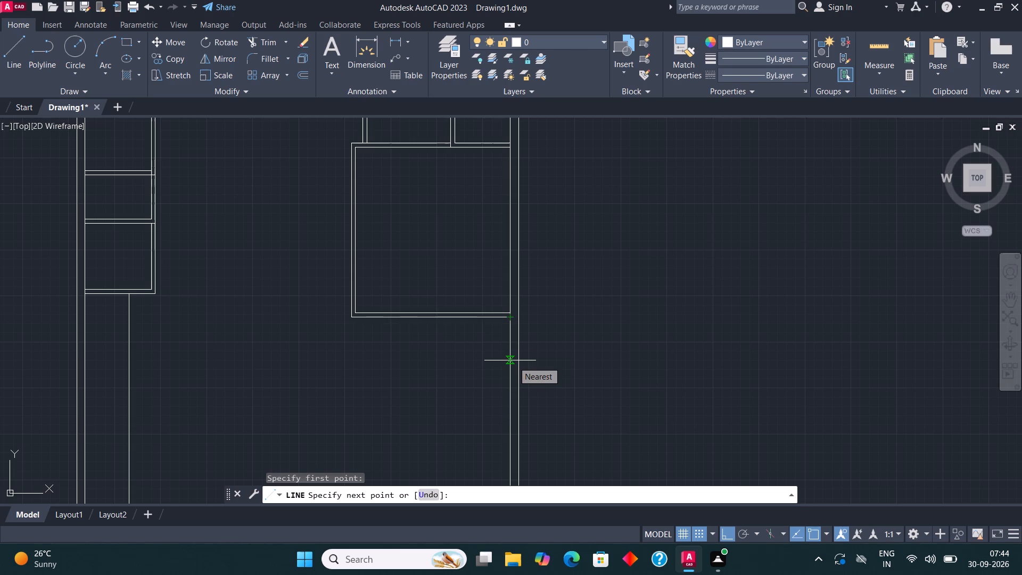
type("8'6\"")
key("Return")
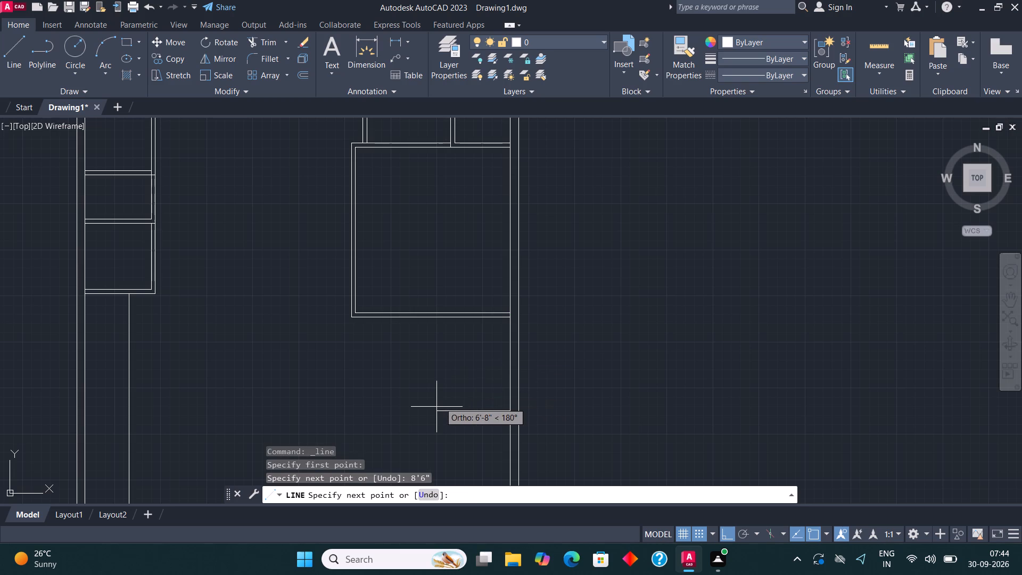
type("5'8\"")
key("Return")
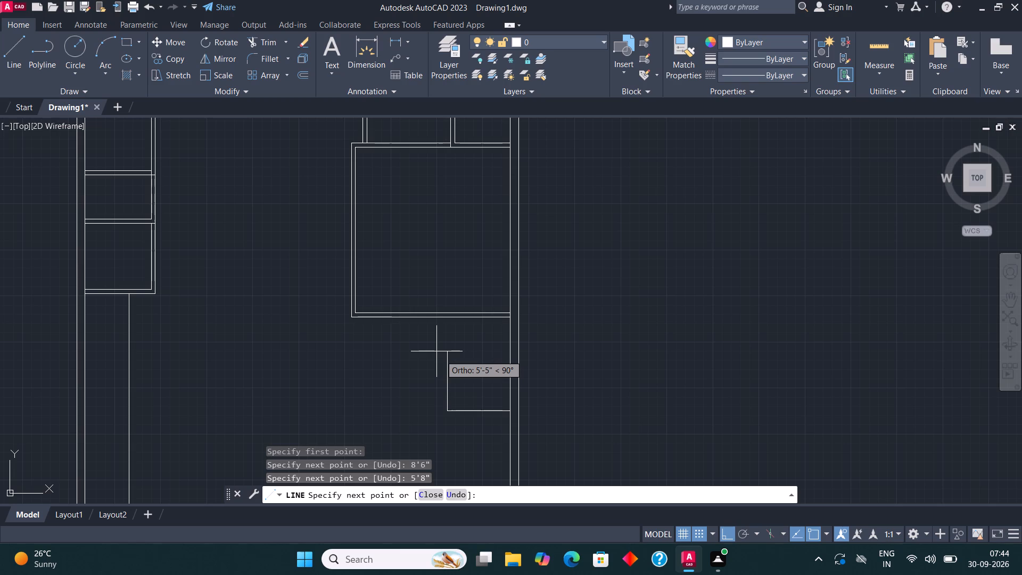
type("8'6\"")
key("Return")
key("Escape")
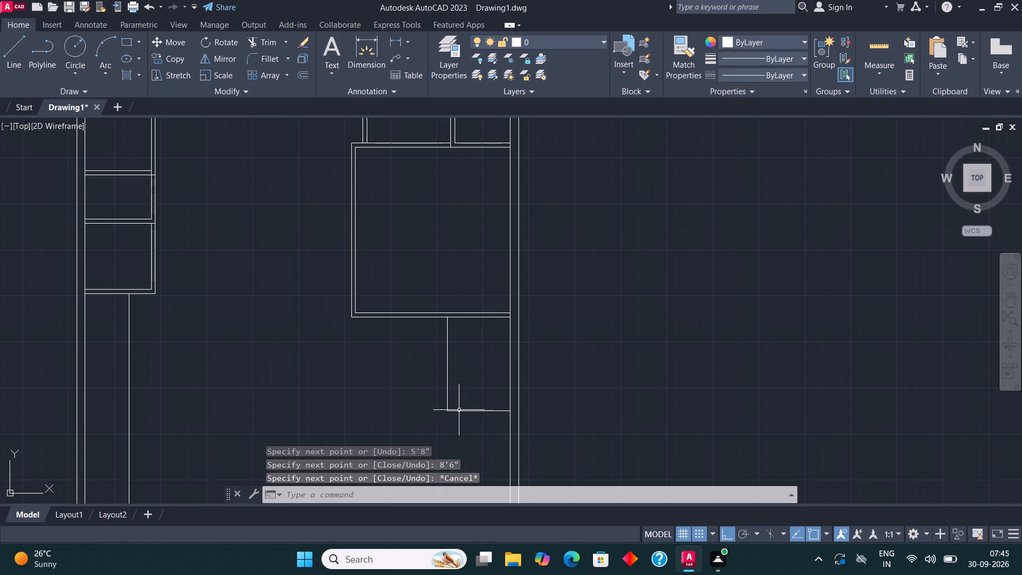
Offset the new 5'8" by 8'6" room's left and bottom lines 4.5" outward to form its partitions.
left_click(456, 418)
left_click(425, 373)
left_click(303, 75)
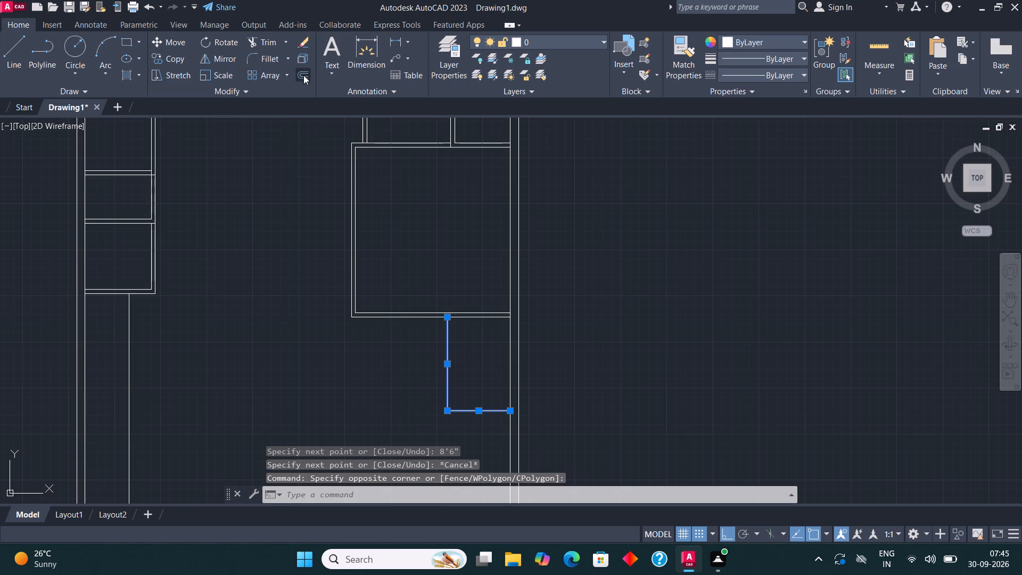
left_click(448, 366)
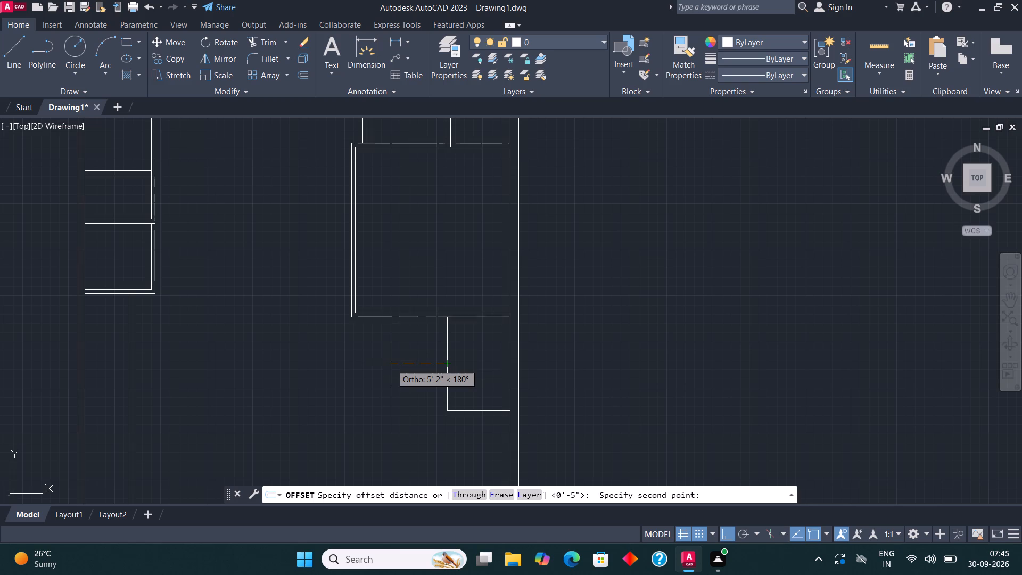
type("4.5\"")
key("Return")
left_click(449, 376)
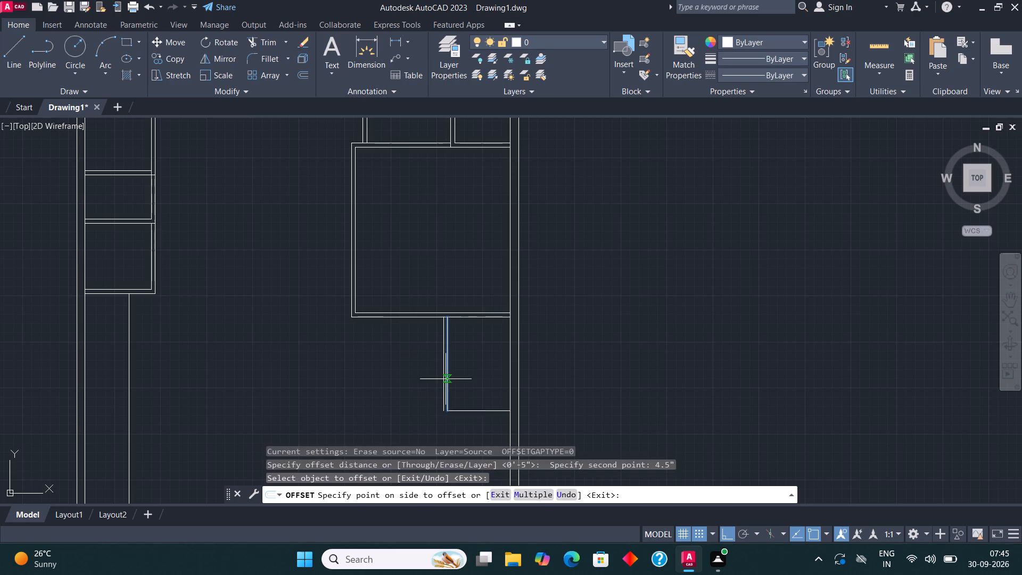
left_click(425, 368)
left_click(469, 413)
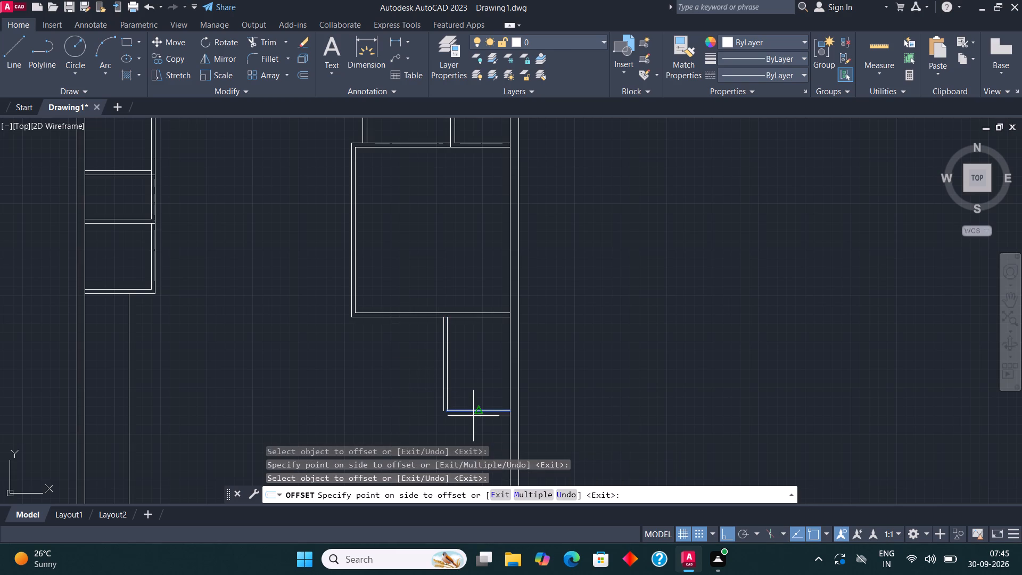
left_click(470, 422)
Fillet the two offset partition lines together at the room's lower-left outer corner.
left_click(277, 57)
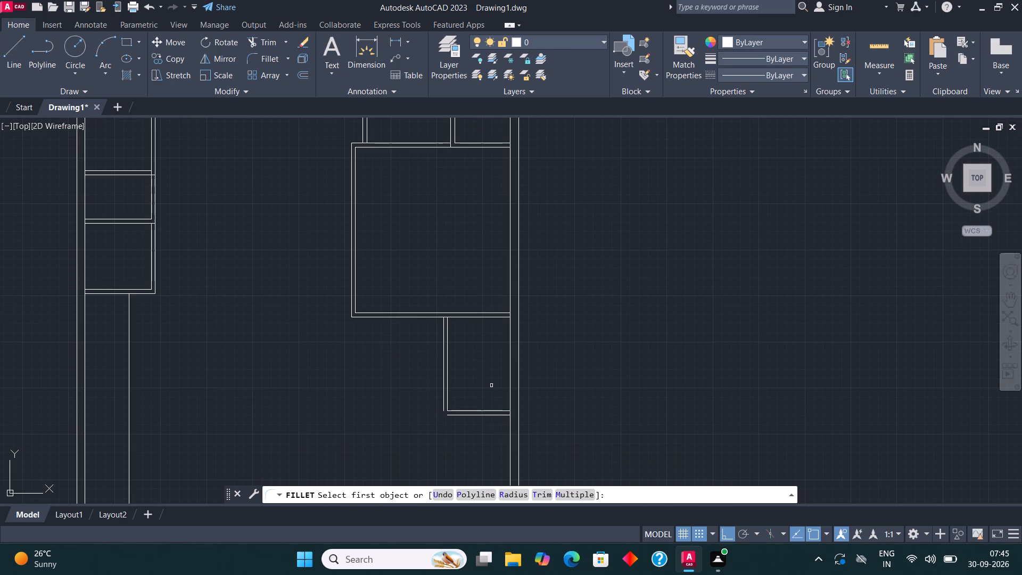
left_click(474, 417)
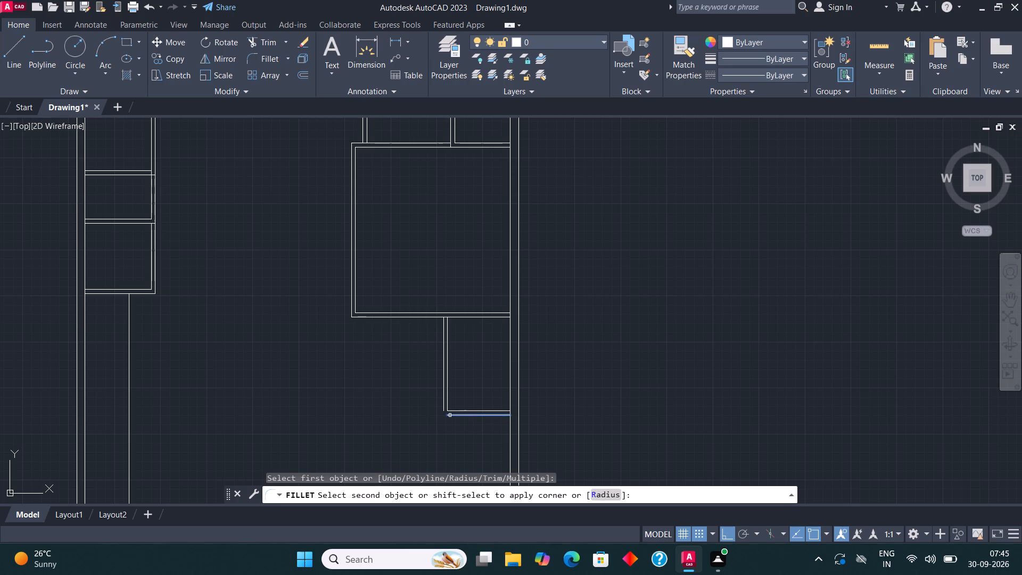
left_click(442, 407)
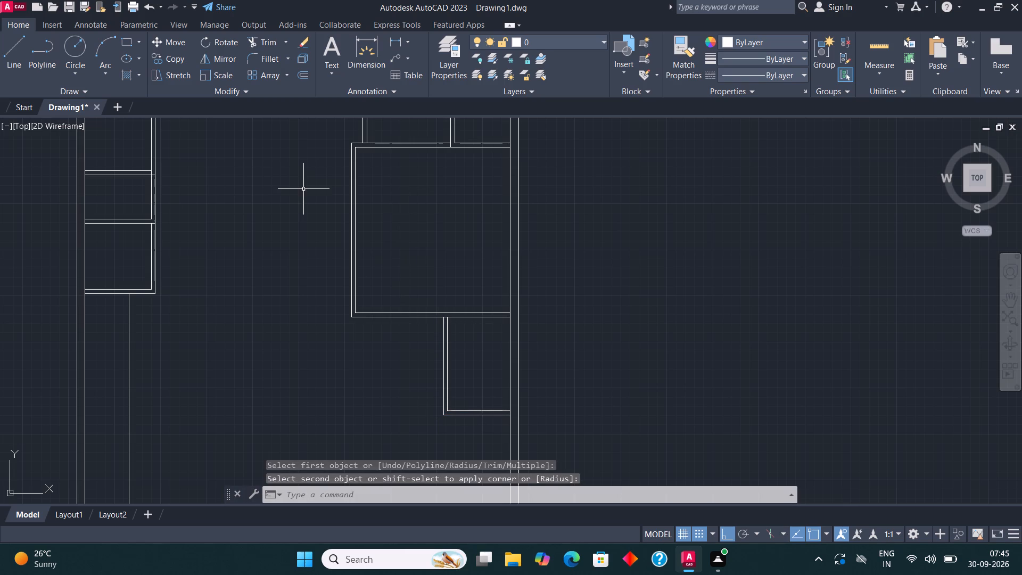
Below that room's bottom partition, draw a second room outline from the right wall: 8'6" down, 5'8" left, and 8'6" up.
scroll(447, 287, "down", 1)
scroll(452, 337, "down", 2)
scroll(455, 362, "up", 2)
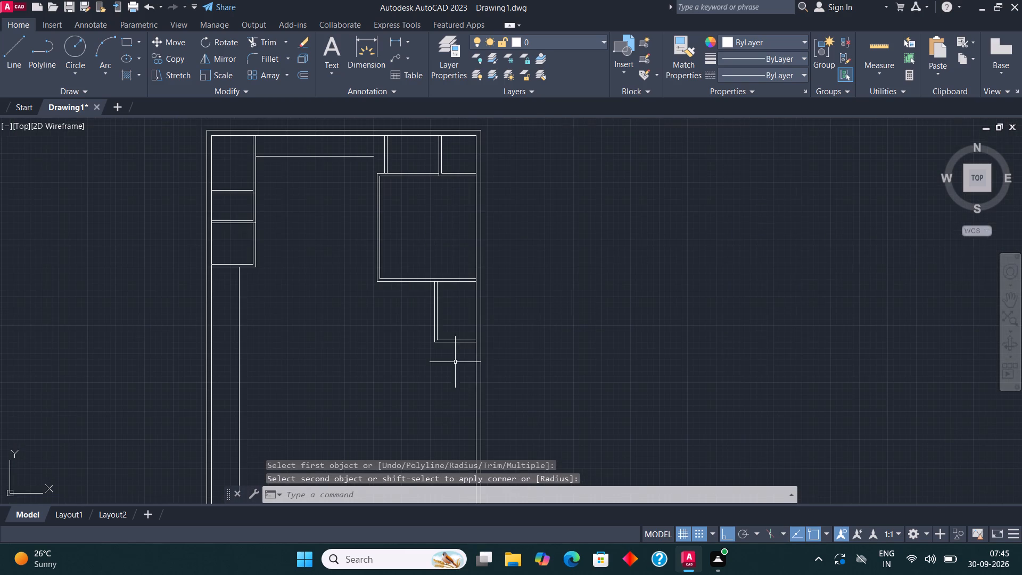
left_click(14, 43)
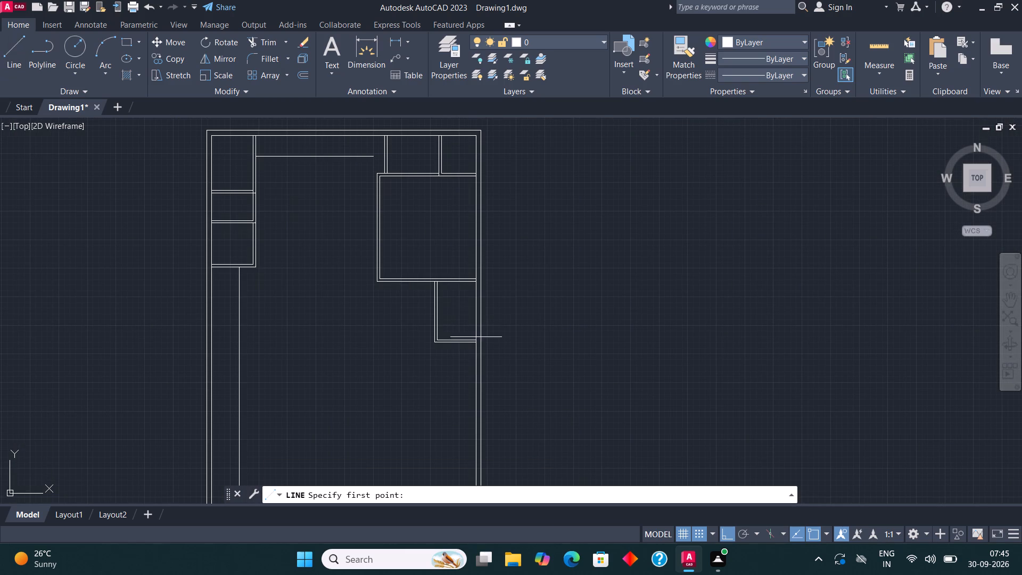
scroll(478, 340, "up", 5)
left_click(423, 359)
scroll(436, 318, "down", 4)
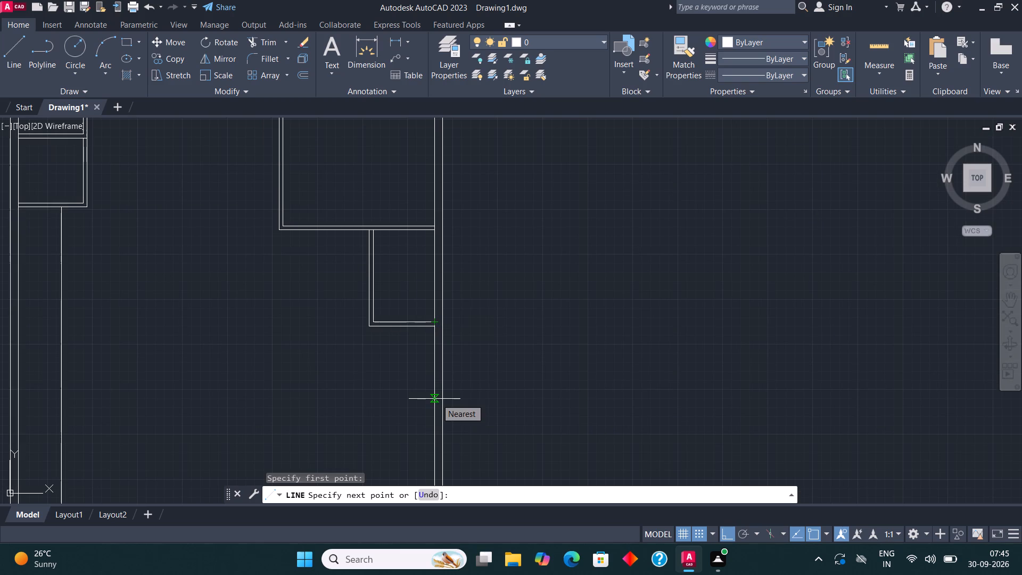
type("8'6\"")
key("Return")
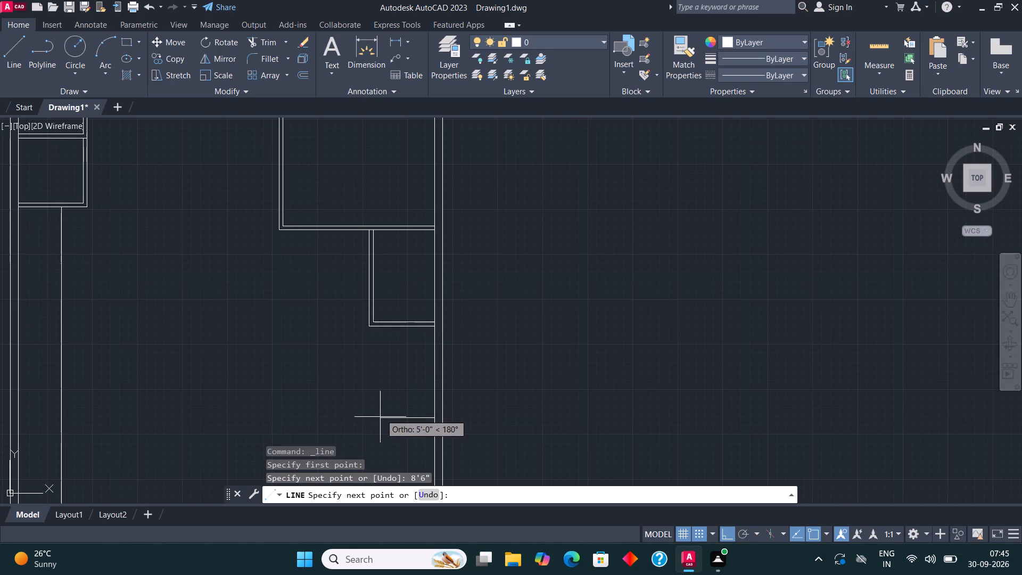
type("5'8\"")
key("Return")
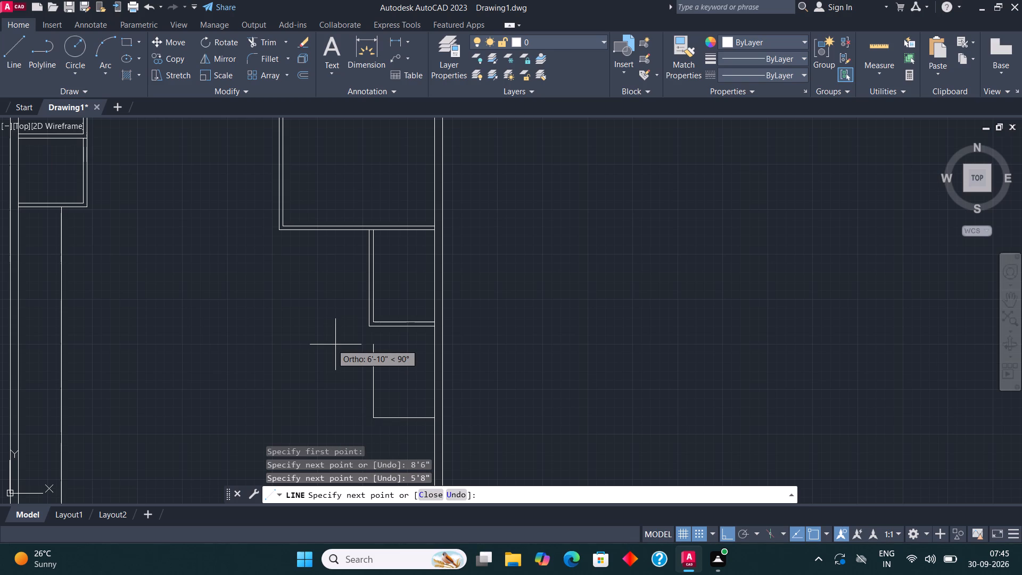
type("8'6\"")
key("Return")
key("Escape")
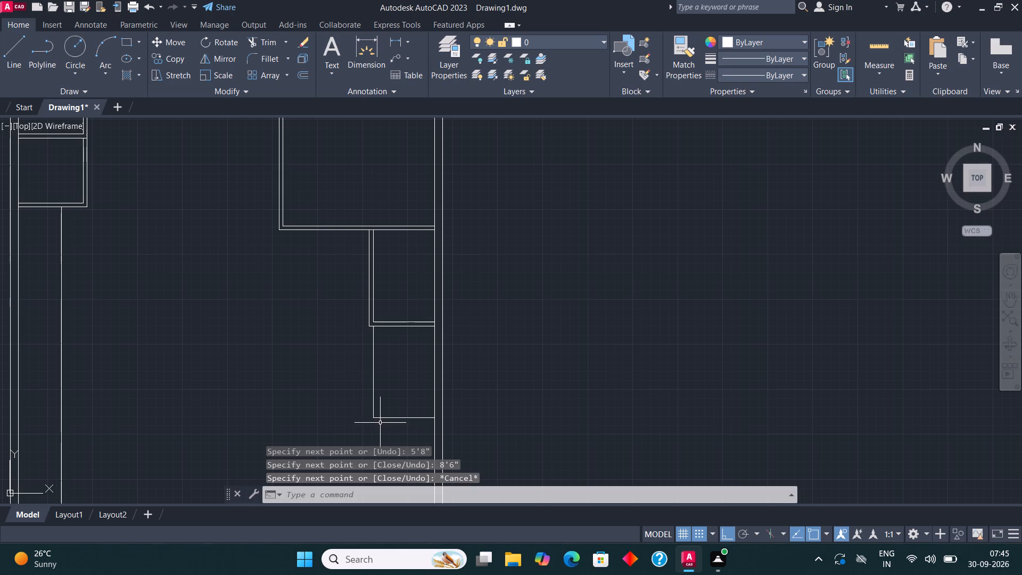
Offset the second 5'8" by 8'6" room's left and bottom lines 4.5" outward to form its partitions.
left_click(380, 423)
left_click(356, 397)
left_click(300, 76)
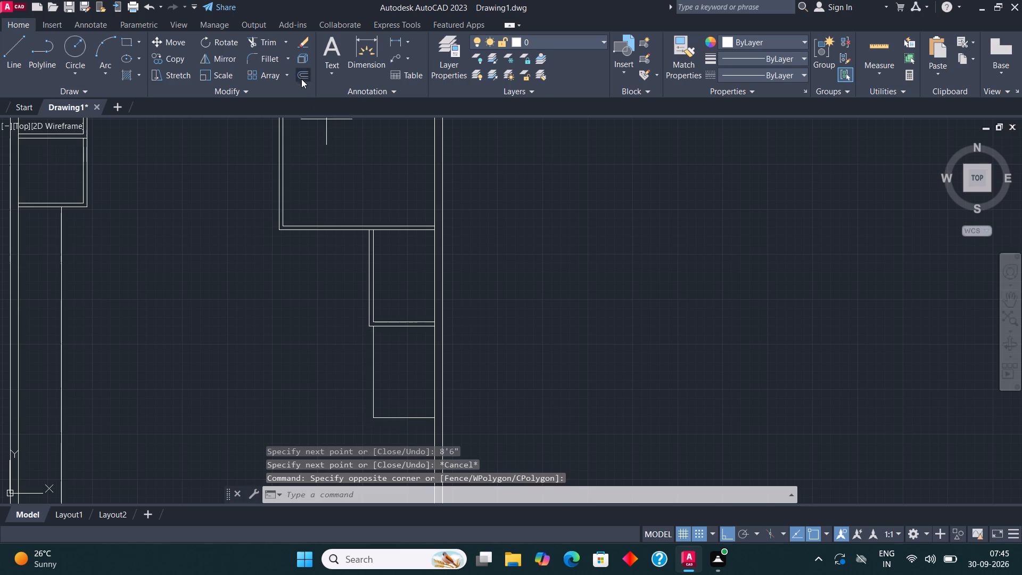
left_click(373, 390)
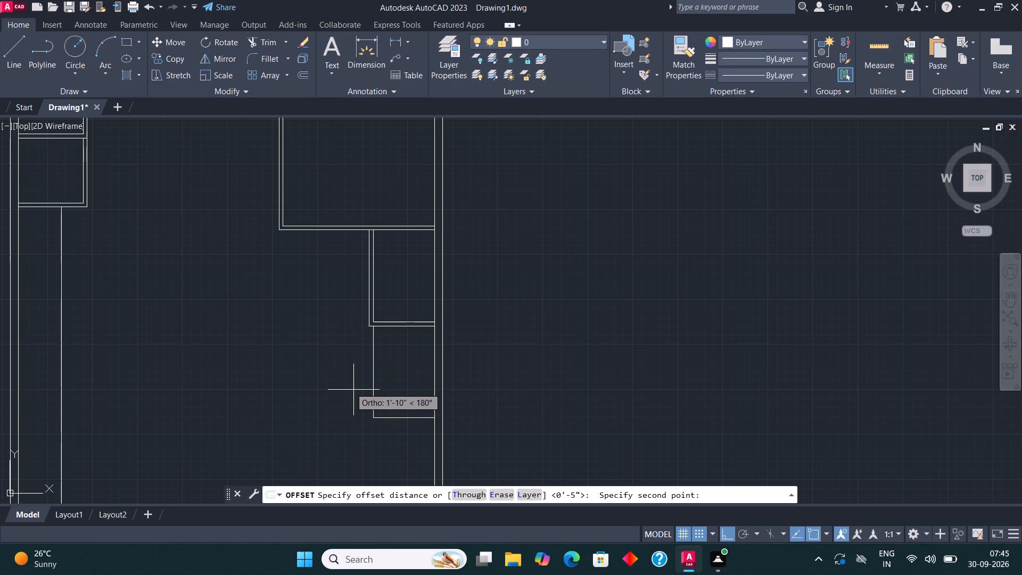
type("4.5\"")
key("Return")
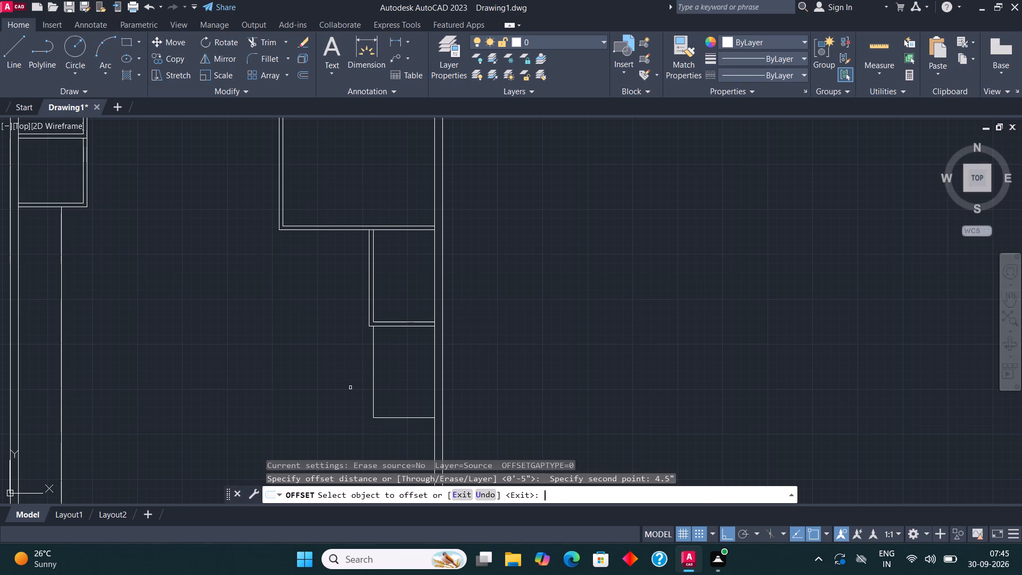
left_click(375, 388)
left_click(346, 380)
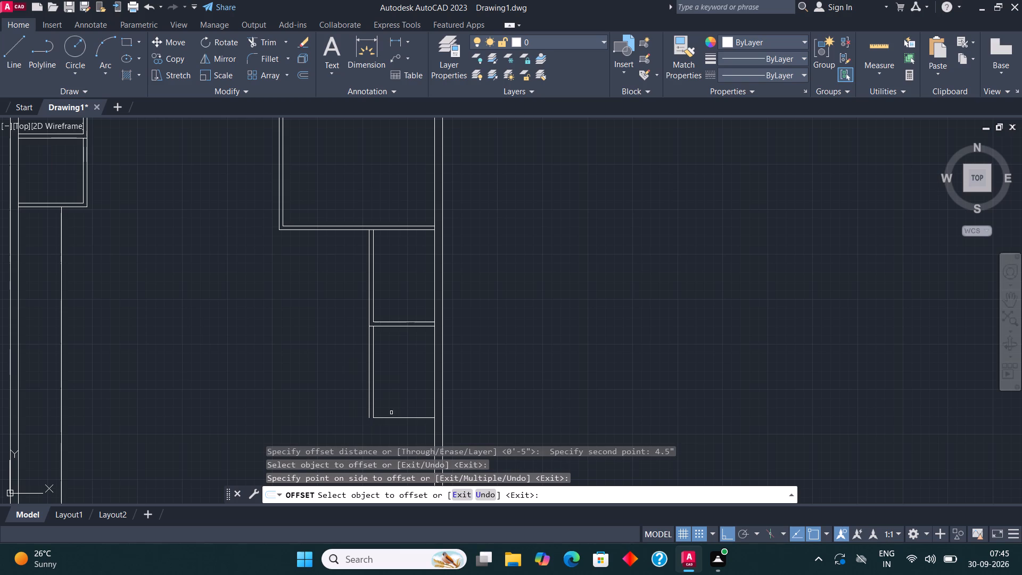
left_click(394, 417)
left_click(399, 438)
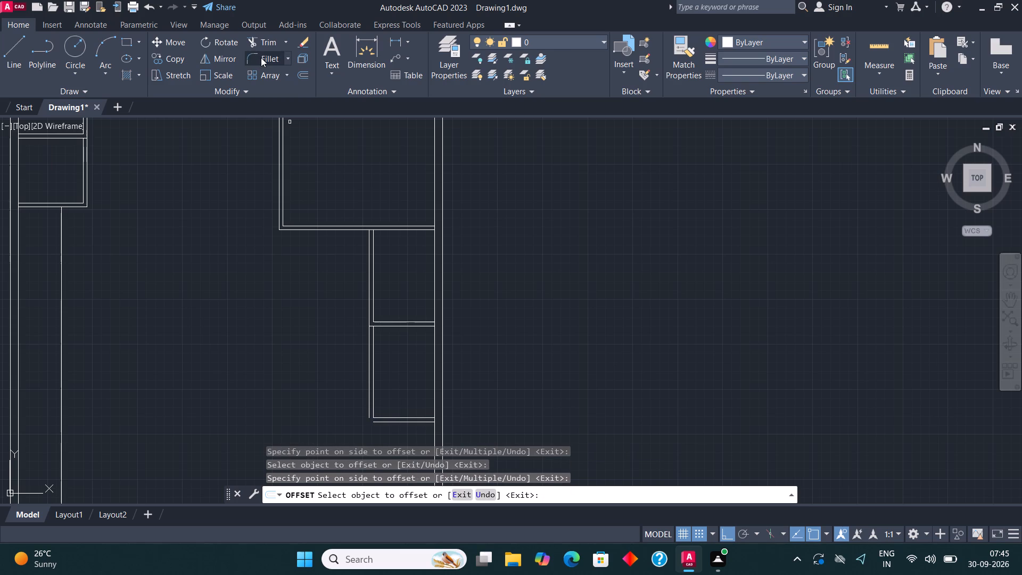
Fillet the second room's offset partition lines together at its lower-left outer corner.
left_click(261, 57)
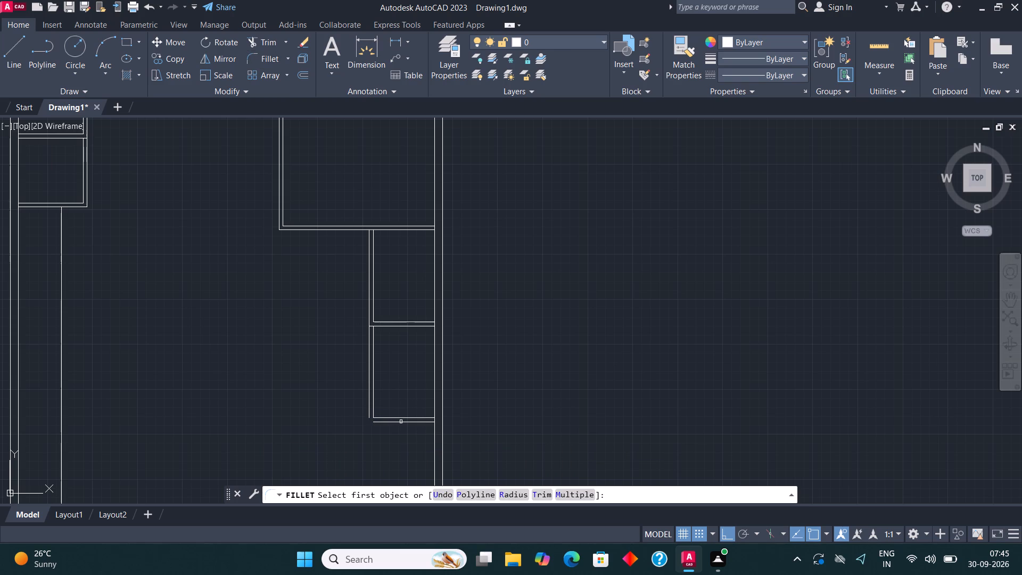
left_click(401, 422)
left_click(368, 411)
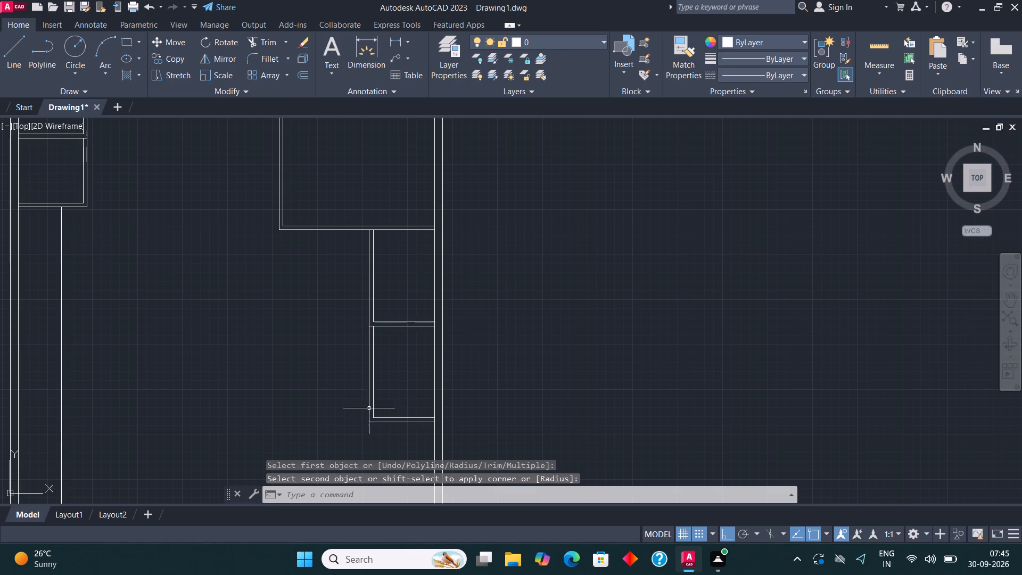
scroll(433, 379, "down", 1)
key("Escape")
From the second small room's outer bottom-right corner at the right wall, draw a room outline 15' left, 10' down, and 15' right.
scroll(460, 307, "down", 2)
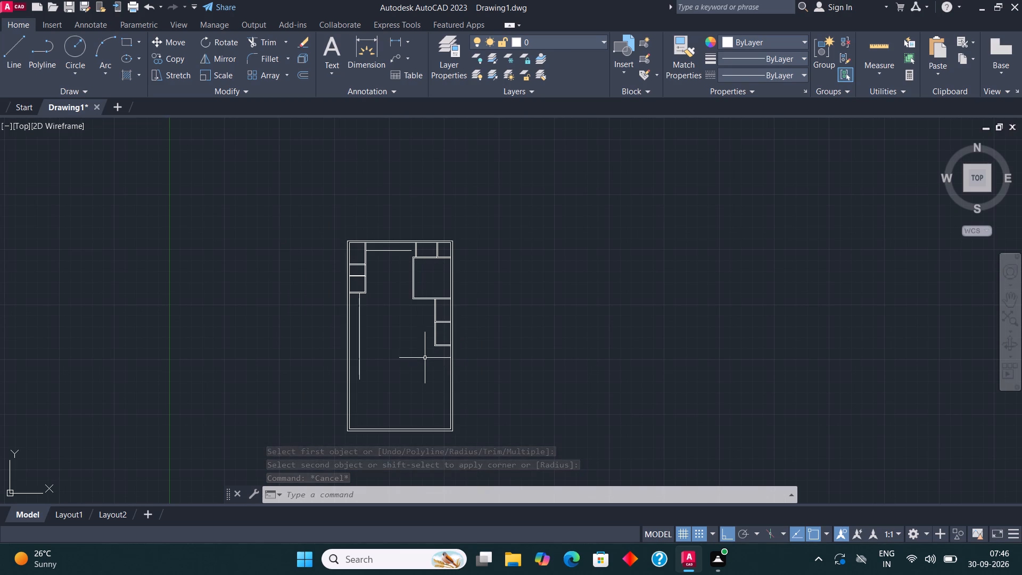
scroll(440, 358, "up", 3)
left_click(9, 51)
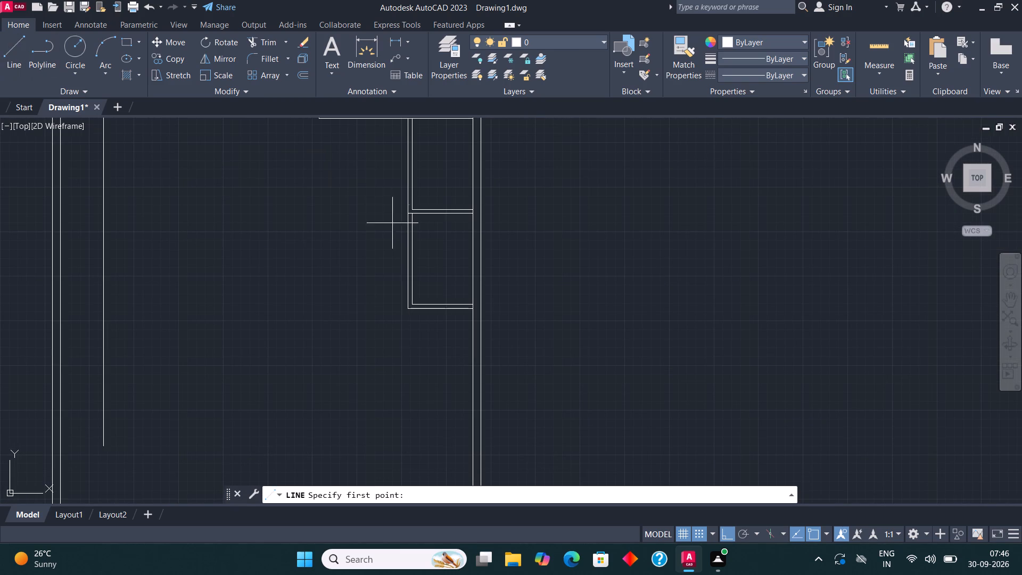
left_click(475, 315)
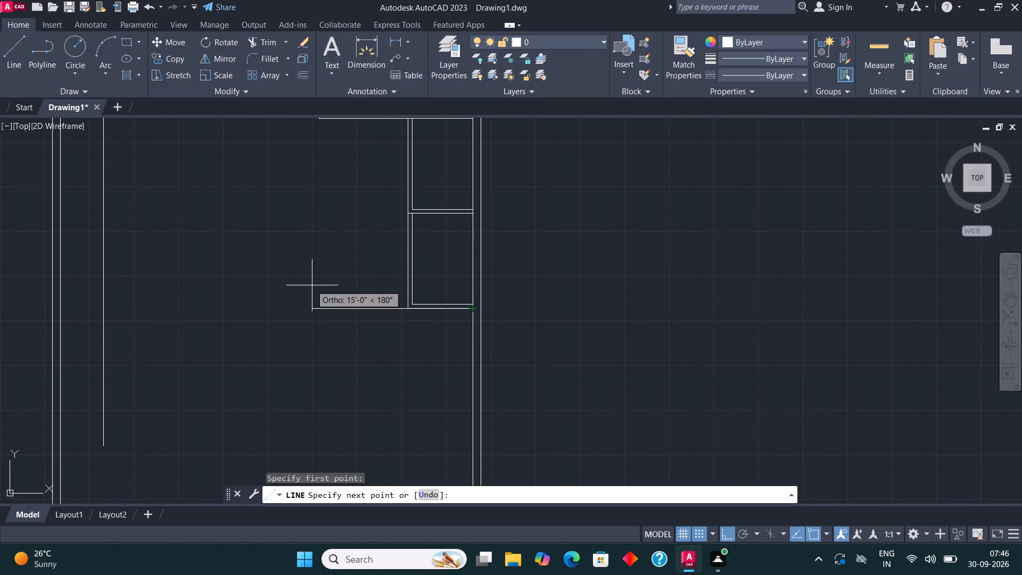
type("15'")
key("Return")
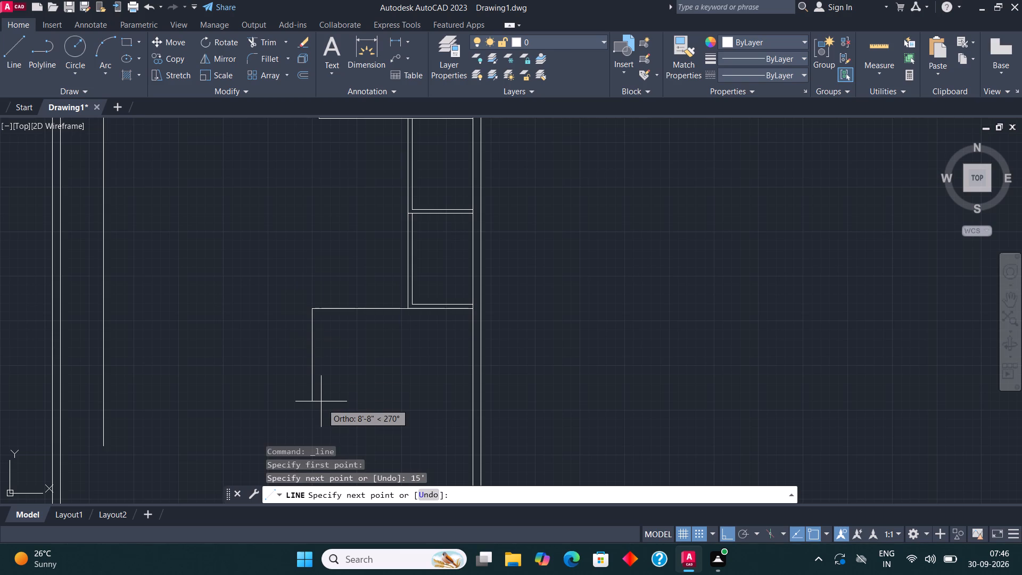
type("10'")
key("Return")
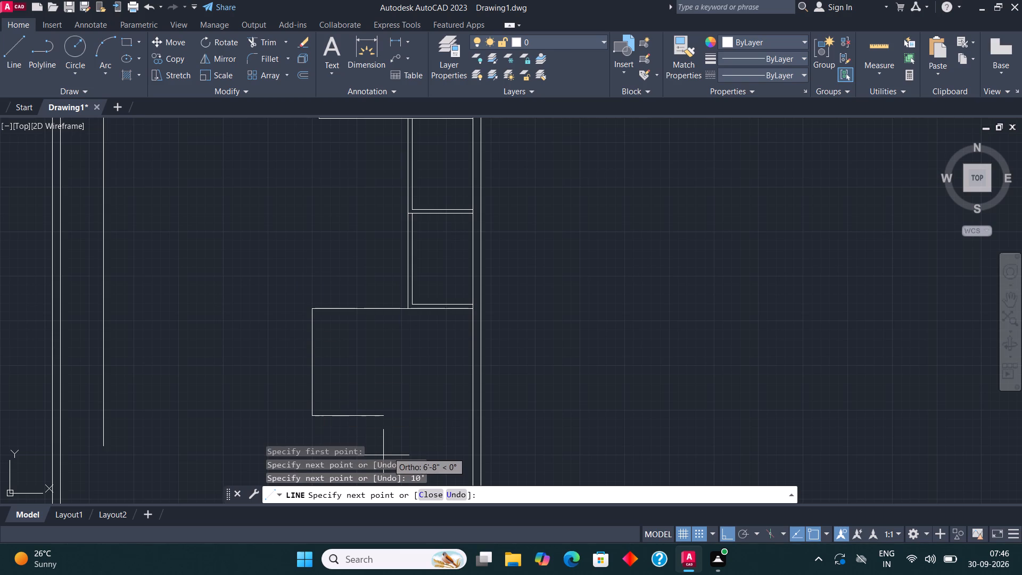
type("15'")
key("Return")
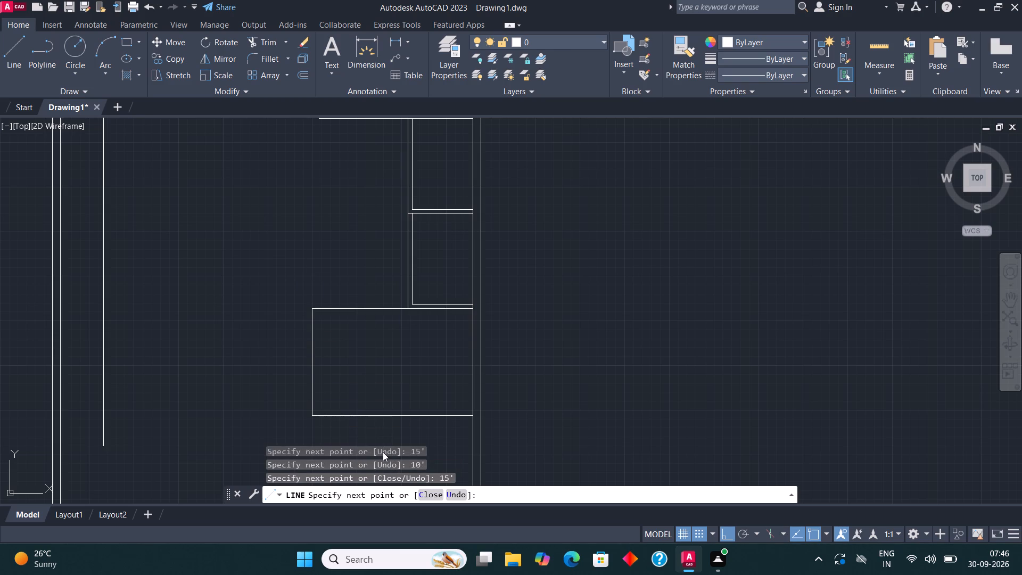
Offset the 15' by 10' room's top, left and bottom lines 4.5" outward to form its partitions.
key("Escape")
left_click(337, 436)
left_click(244, 269)
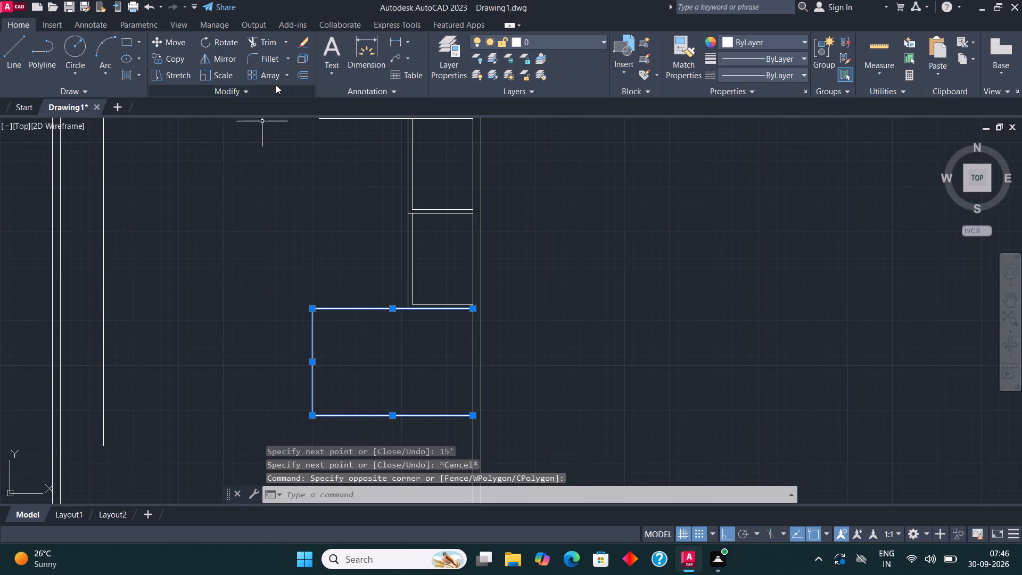
left_click(299, 73)
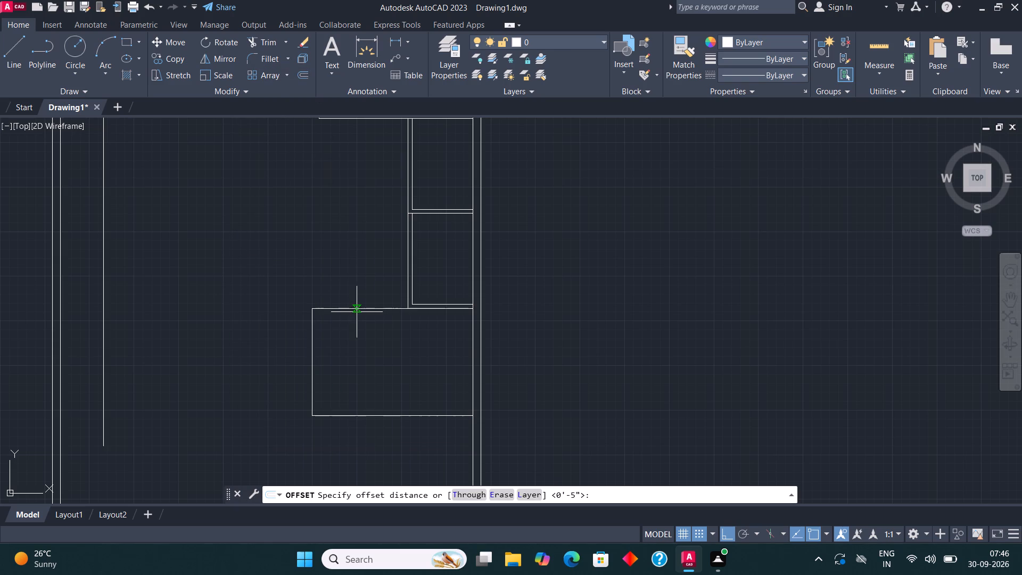
left_click(355, 310)
type("4.5\"")
key("Return")
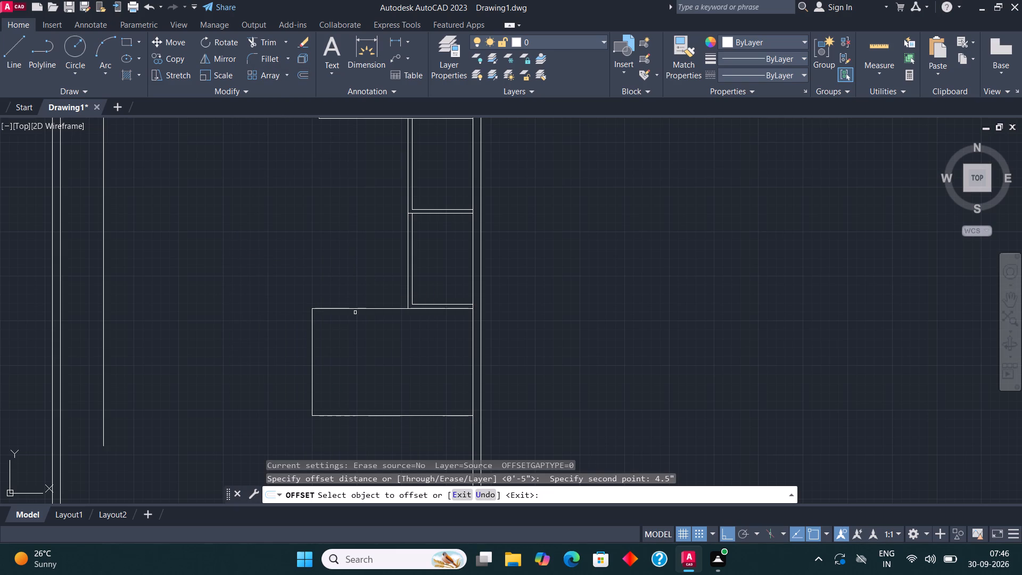
left_click(356, 309)
left_click(349, 265)
left_click(313, 342)
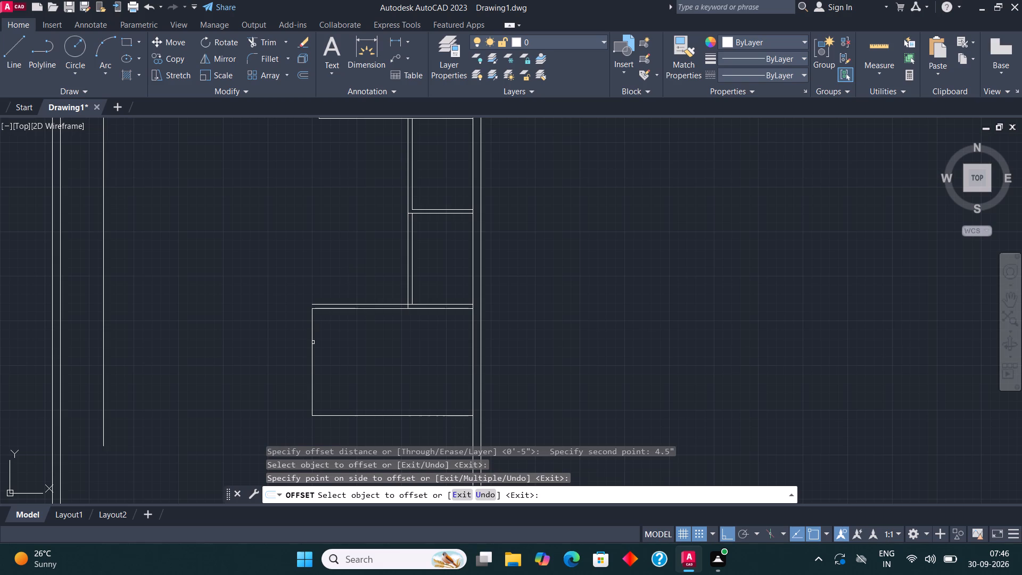
left_click(291, 327)
left_click(368, 414)
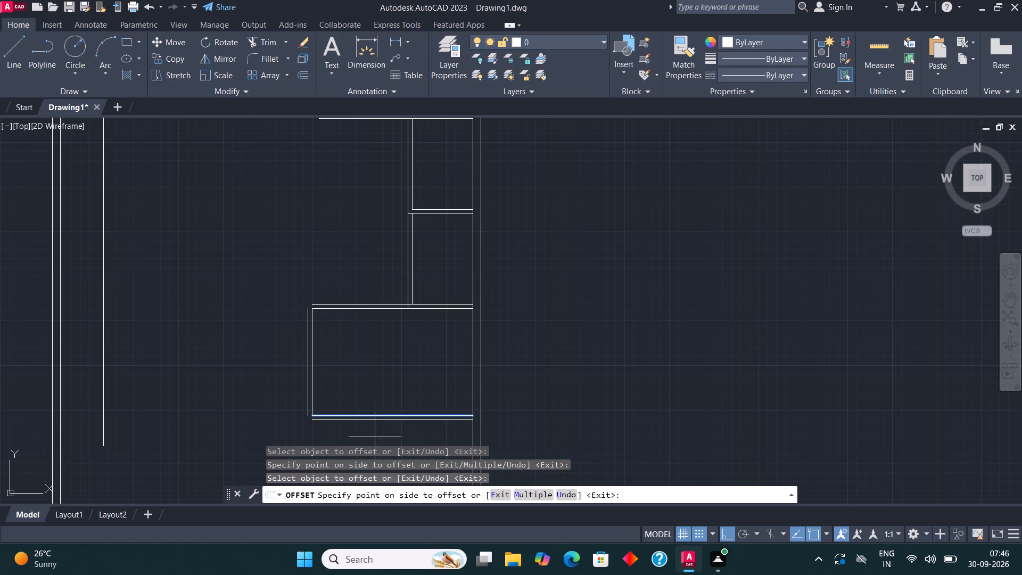
left_click(372, 434)
Fillet the 15' by 10' room's offset partition lines together at its upper-left and lower-left outer corners.
left_click(260, 60)
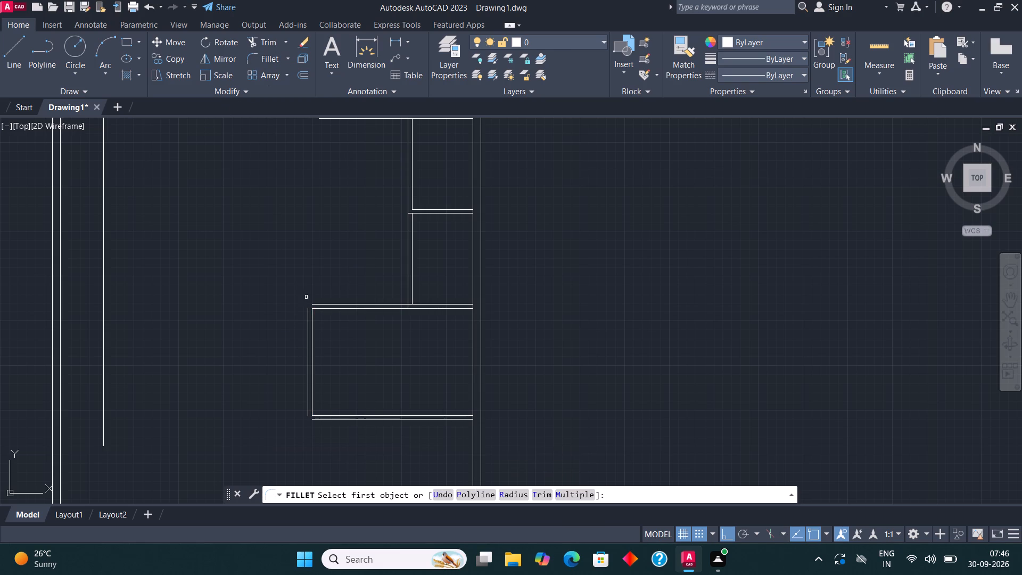
left_click(306, 324)
left_click(308, 318)
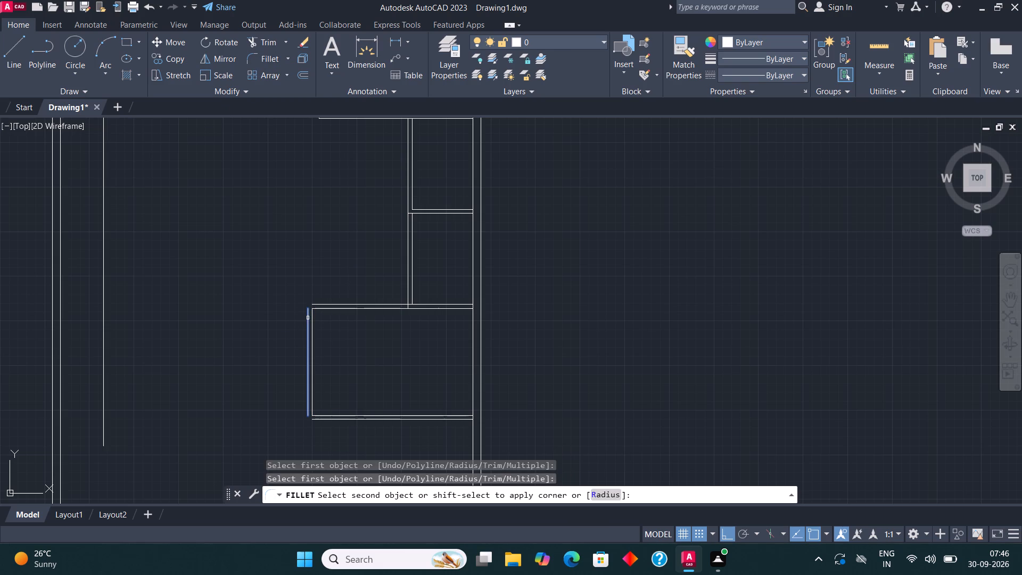
left_click(324, 305)
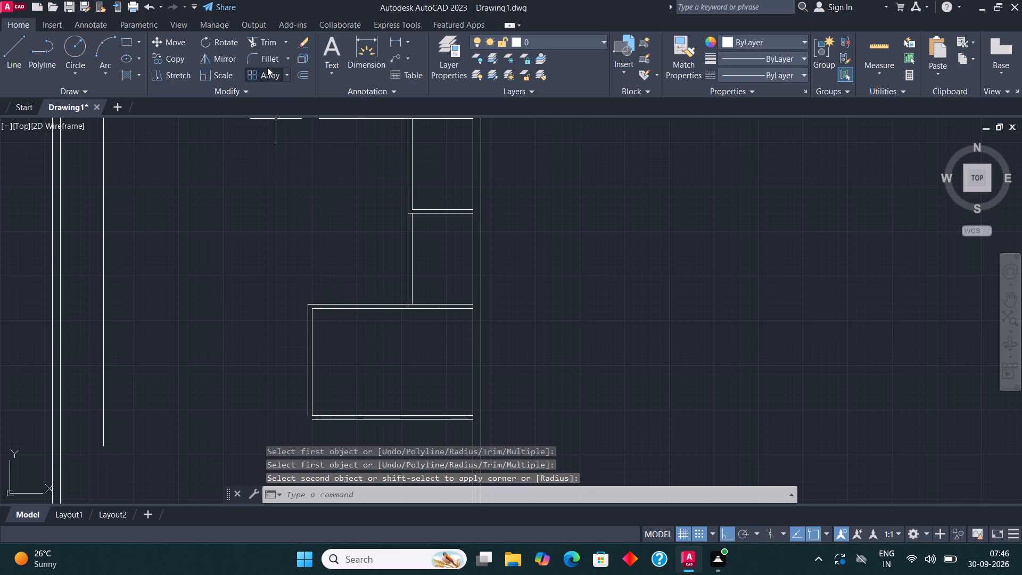
left_click(267, 63)
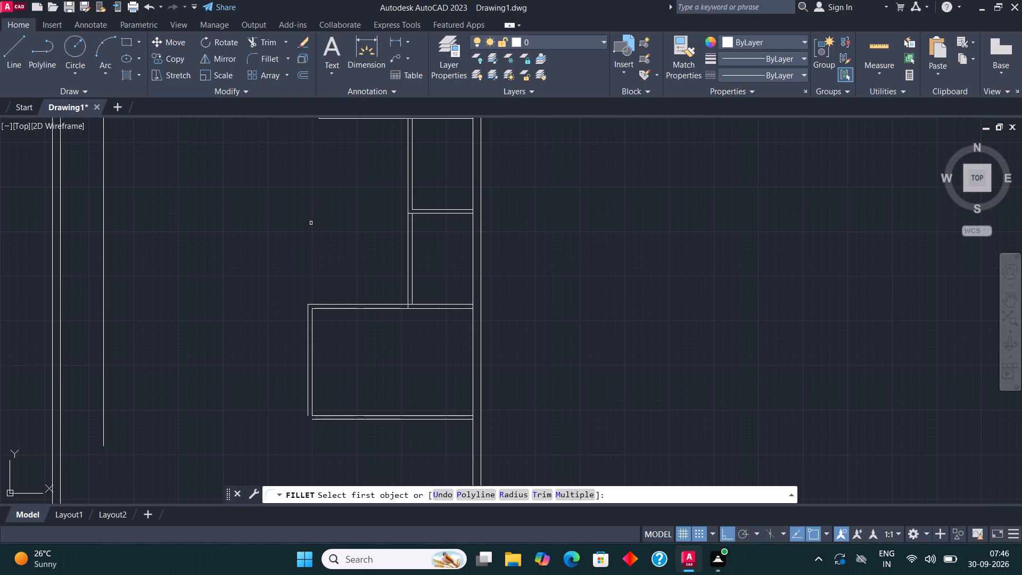
left_click(307, 387)
left_click(326, 418)
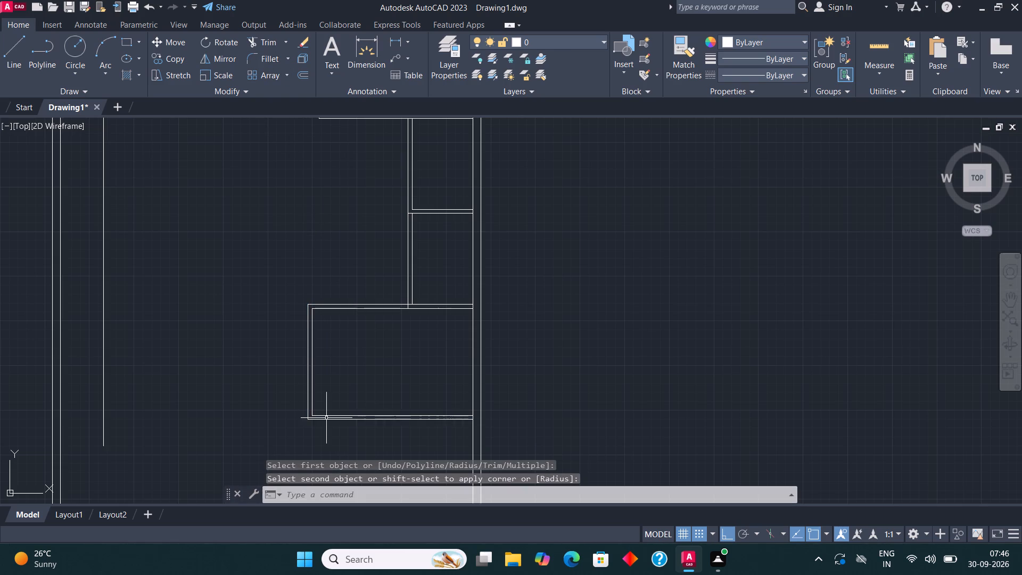
From the 15' by 10' room's outer bottom corner at the right wall, draw a room outline 17' left, 12' down, and 17' right.
scroll(431, 164, "down", 3)
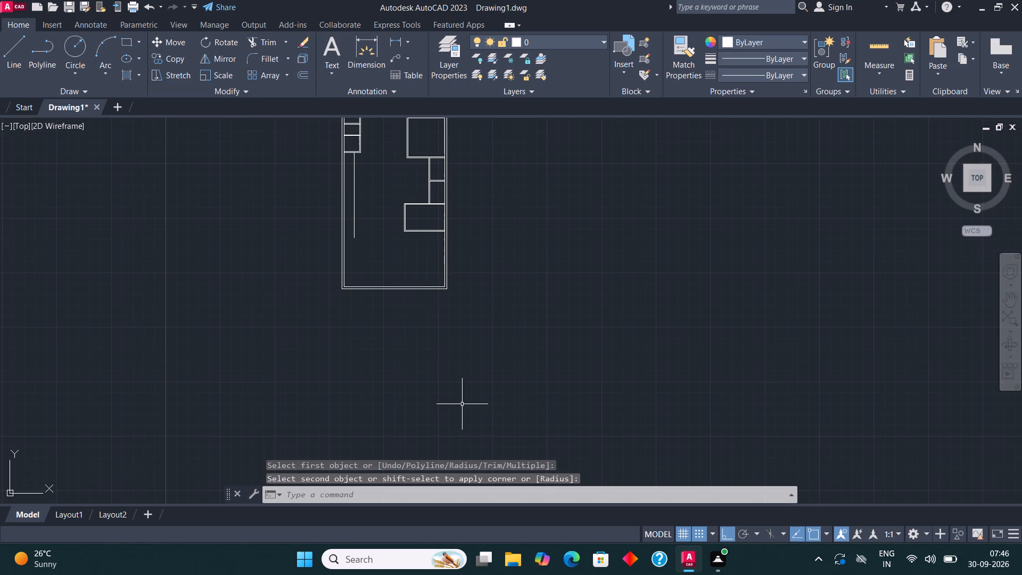
scroll(475, 426, "down", 1)
scroll(407, 258, "up", 2)
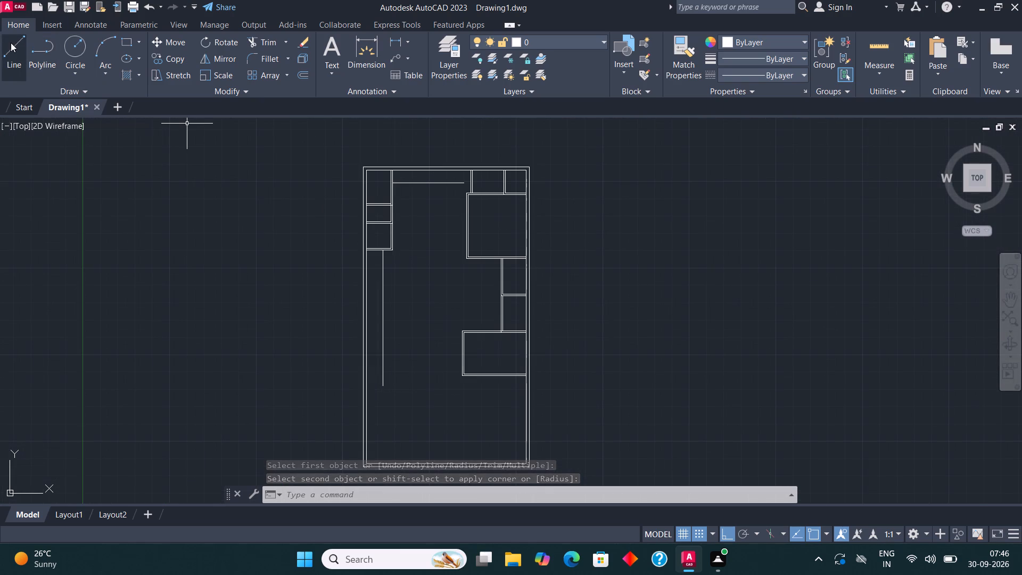
left_click(11, 43)
scroll(530, 377, "up", 4)
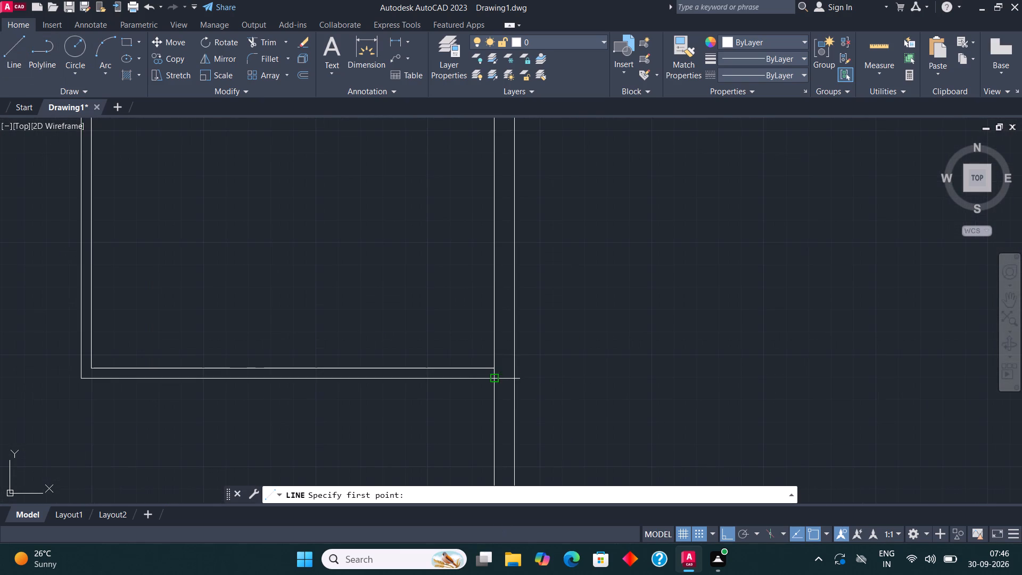
left_click(493, 374)
scroll(407, 376, "down", 3)
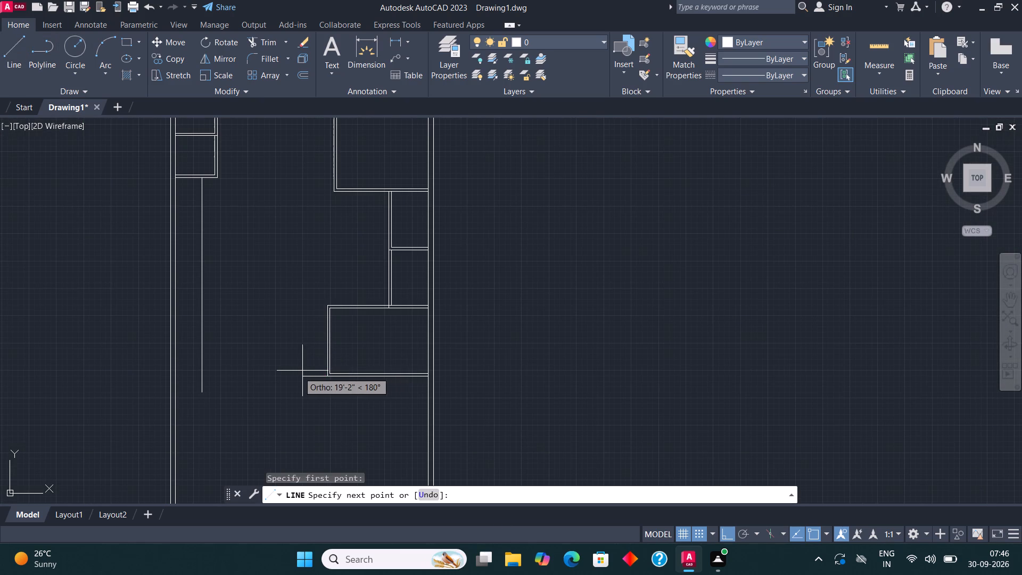
type("17'")
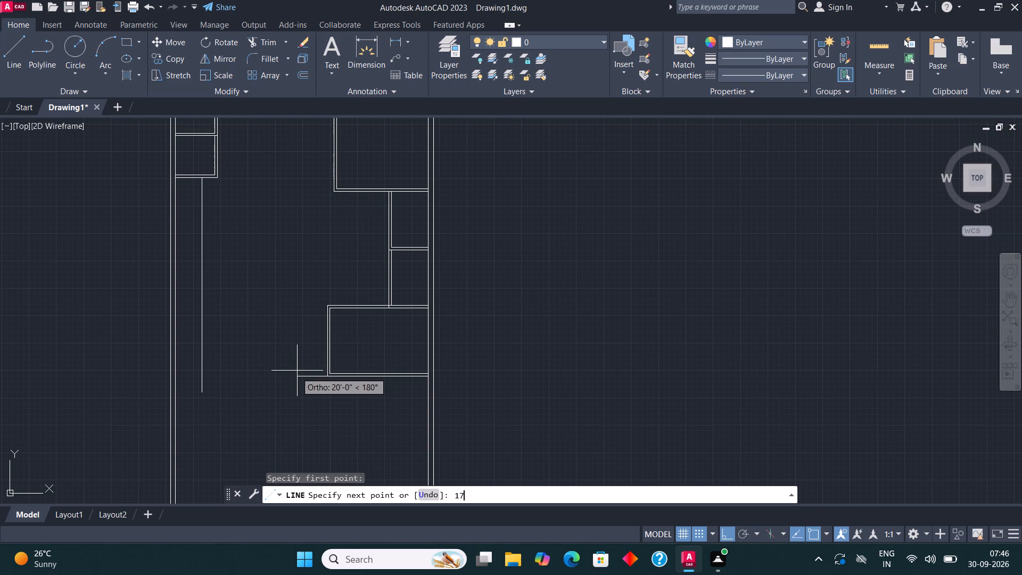
key("Return")
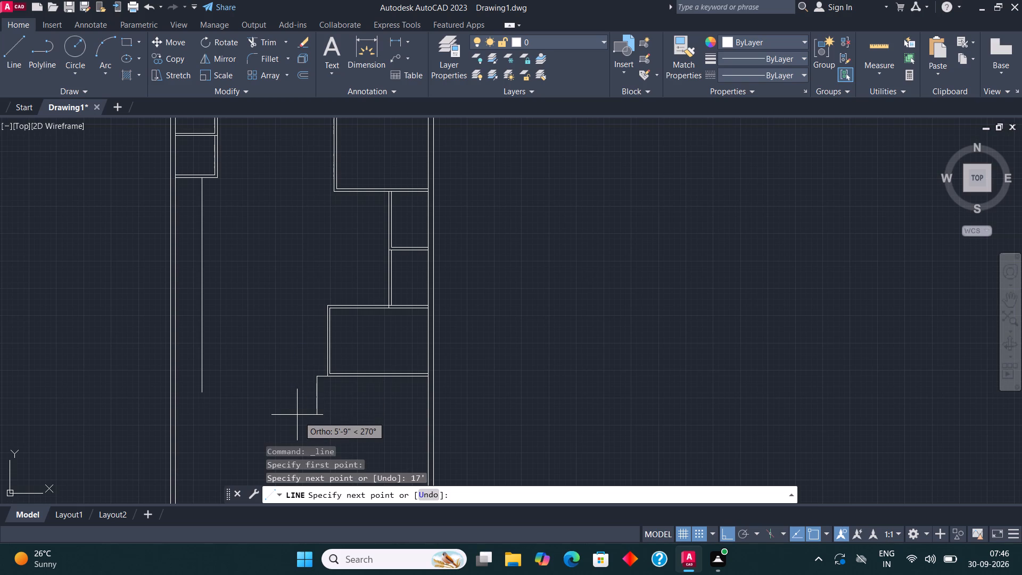
type("12'")
key("Return")
scroll(299, 416, "down", 2)
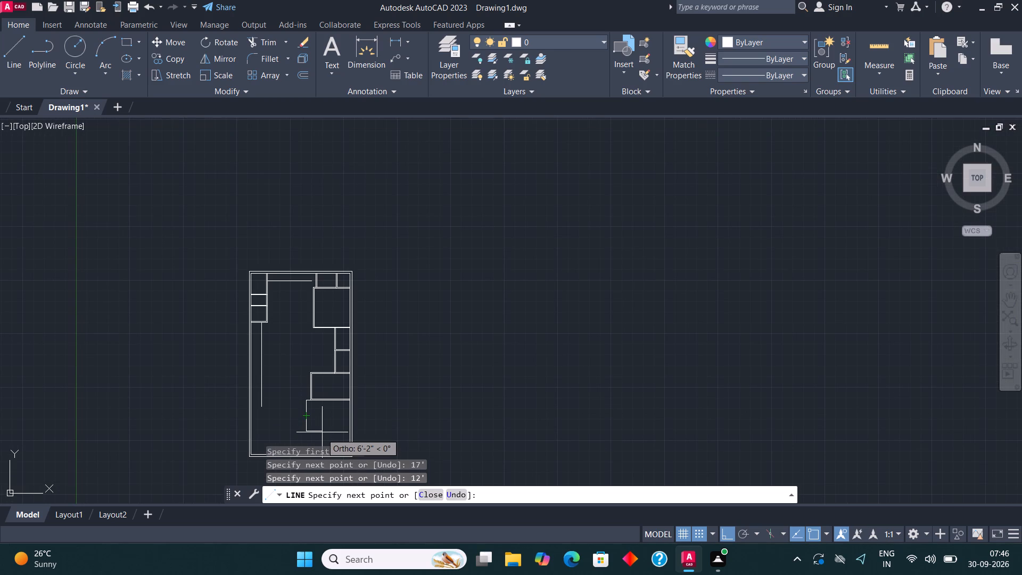
type("17'")
key("Return")
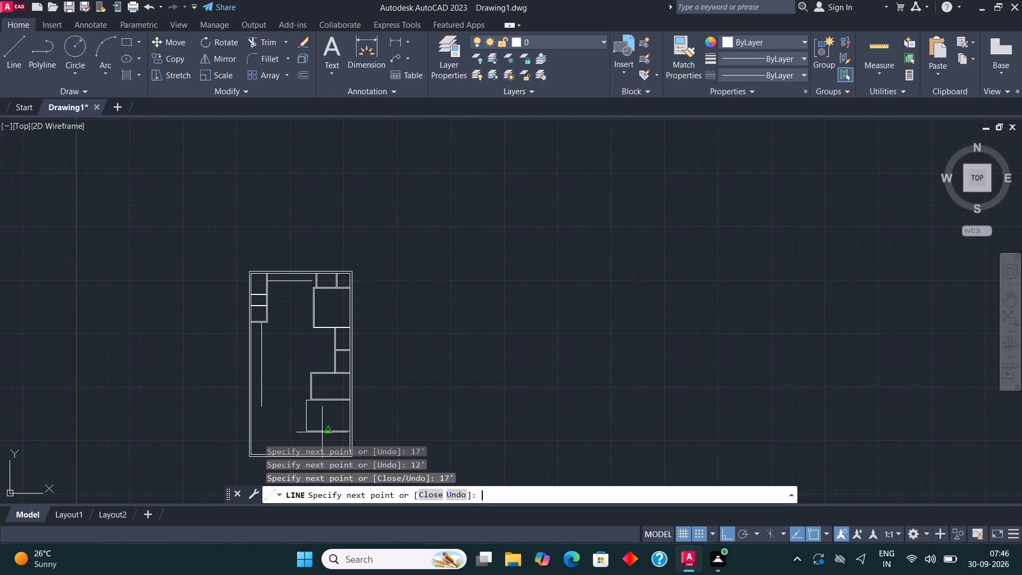
key("Escape")
Offset the 17' by 12' room's left, top and bottom lines 4.5" outward to form its partitions.
scroll(446, 329, "down", 3)
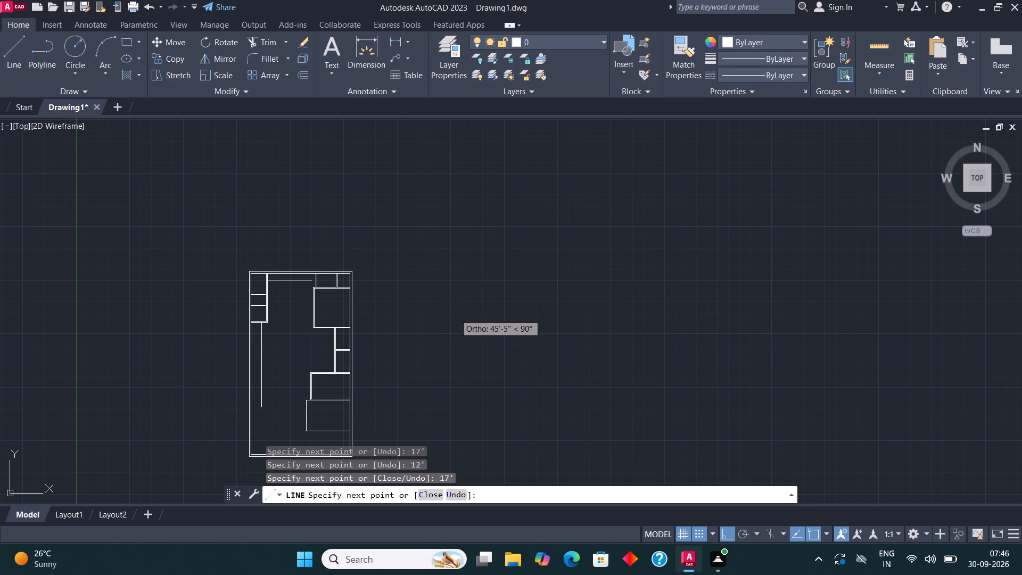
scroll(347, 408, "up", 3)
left_click(411, 380)
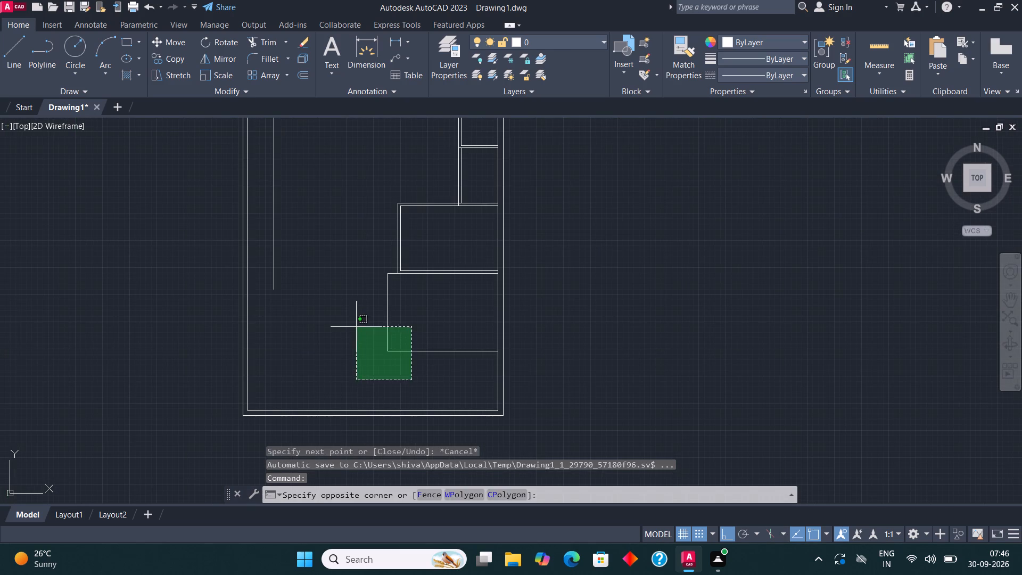
left_click(356, 327)
left_click(298, 77)
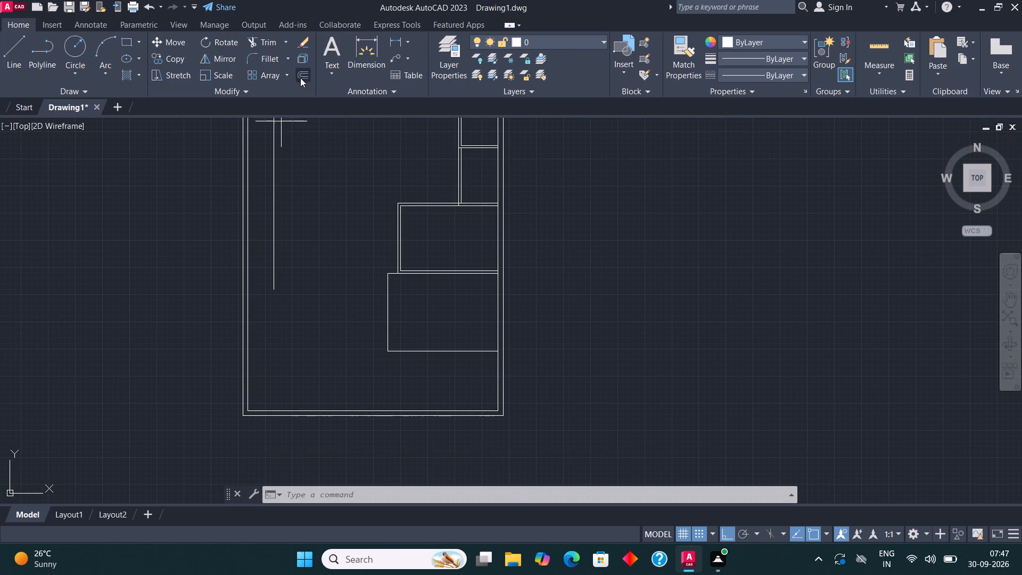
left_click(388, 297)
key("4")
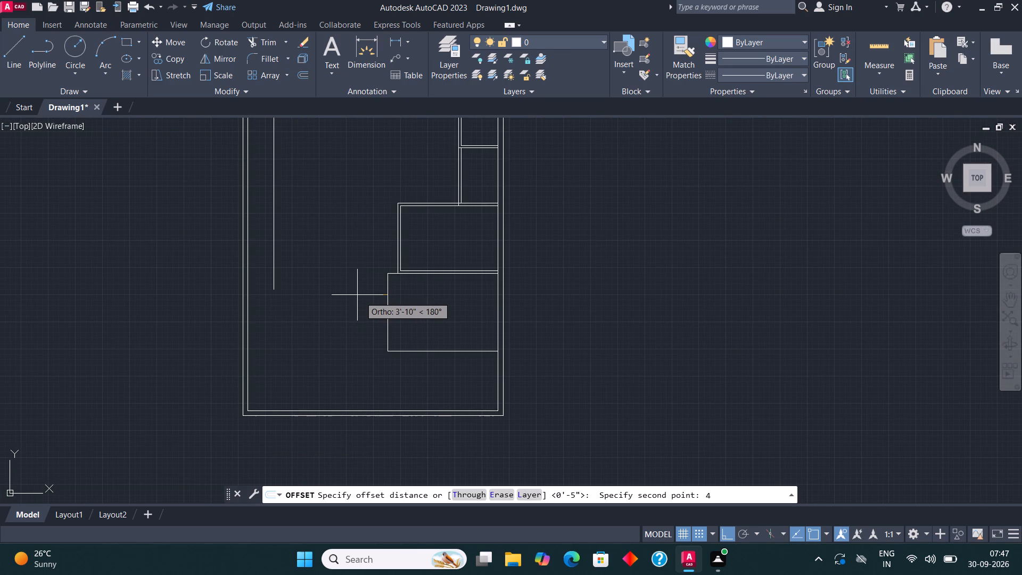
key("period")
key("5")
key("shift+quotedbl")
key("Return")
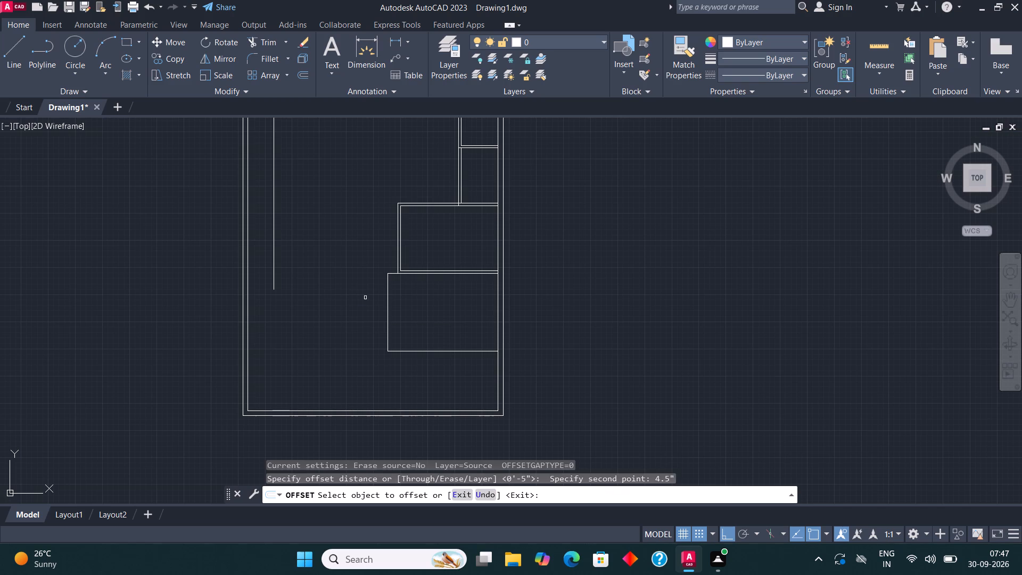
left_click(388, 309)
left_click(349, 307)
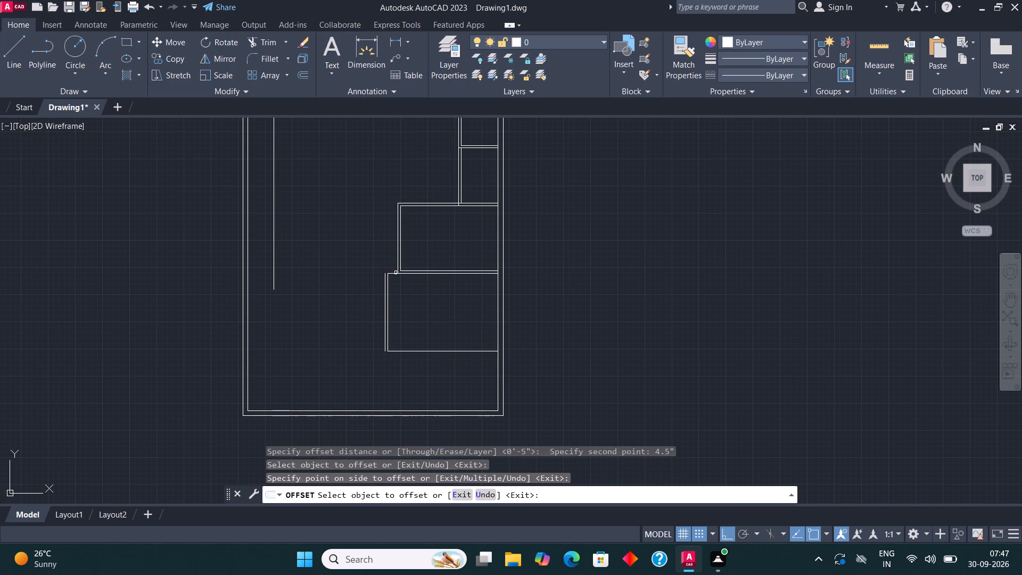
left_click(390, 274)
left_click(381, 251)
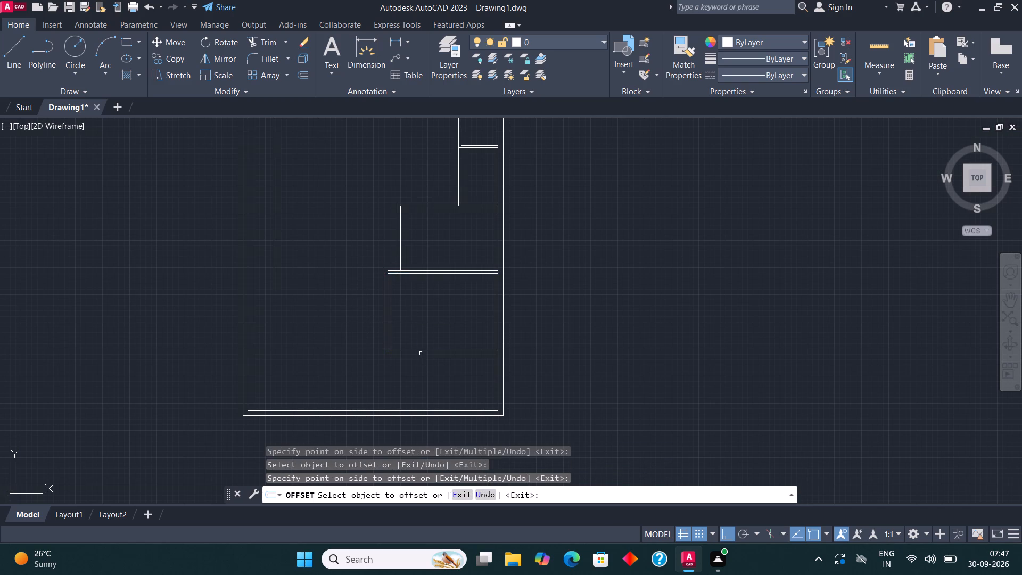
left_click(421, 354)
left_click(423, 368)
Fillet the 17' by 12' room's offset partition lines together at its upper-left and lower-left outer corners.
left_click(269, 56)
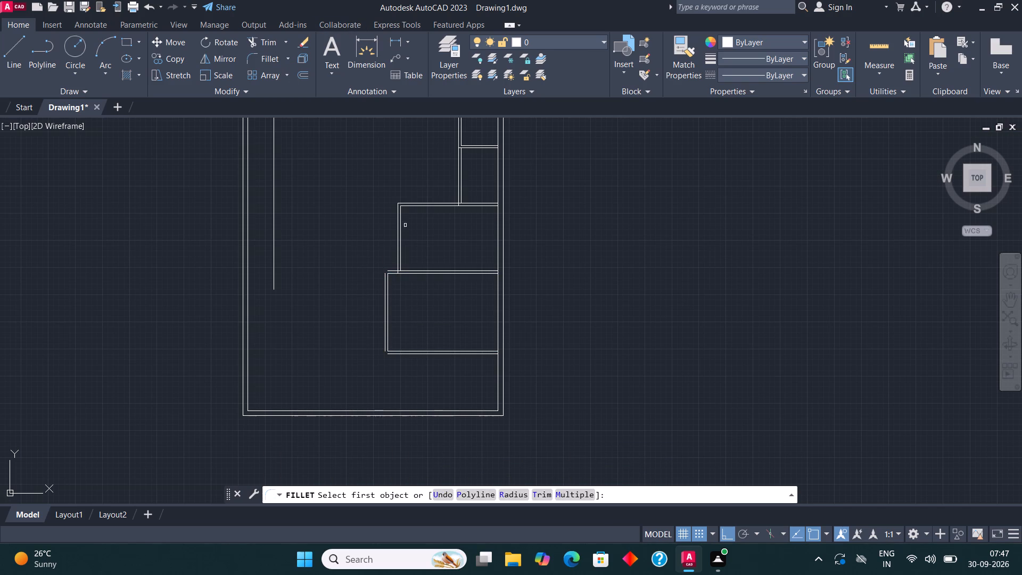
scroll(363, 281, "up", 3)
left_click(474, 237)
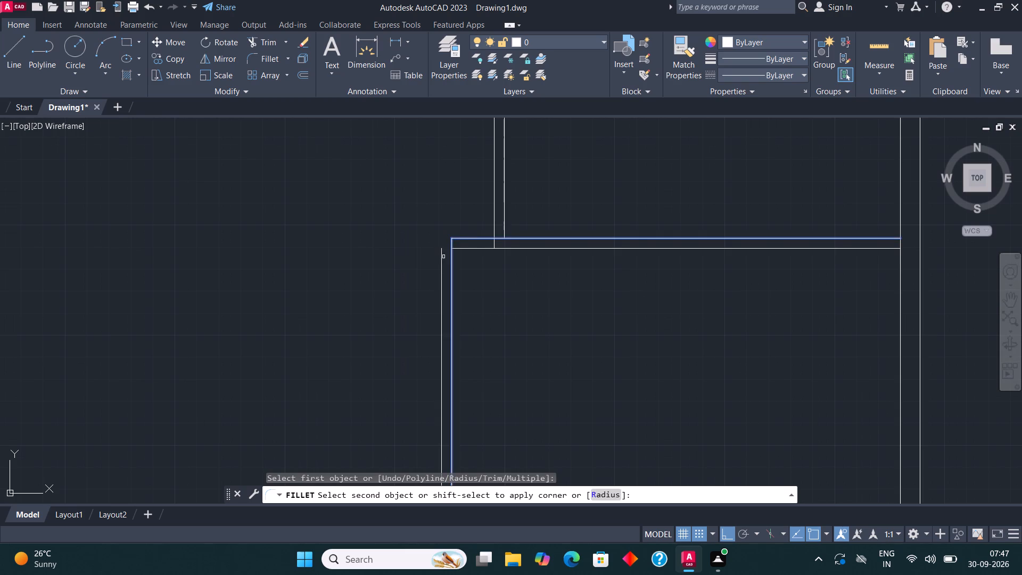
left_click(438, 263)
left_click(441, 266)
left_click(269, 57)
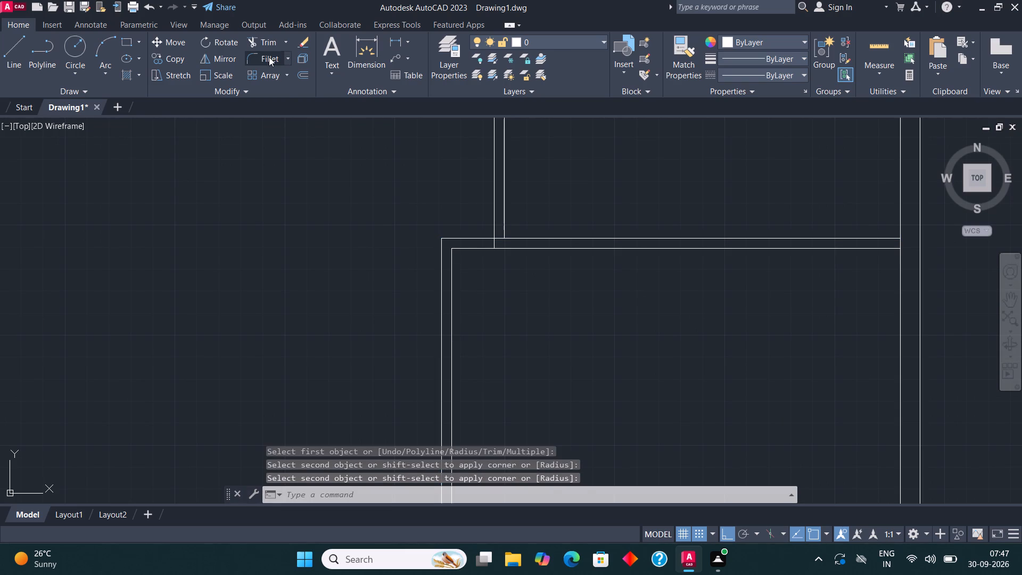
scroll(293, 102, "down", 4)
scroll(437, 447, "up", 1)
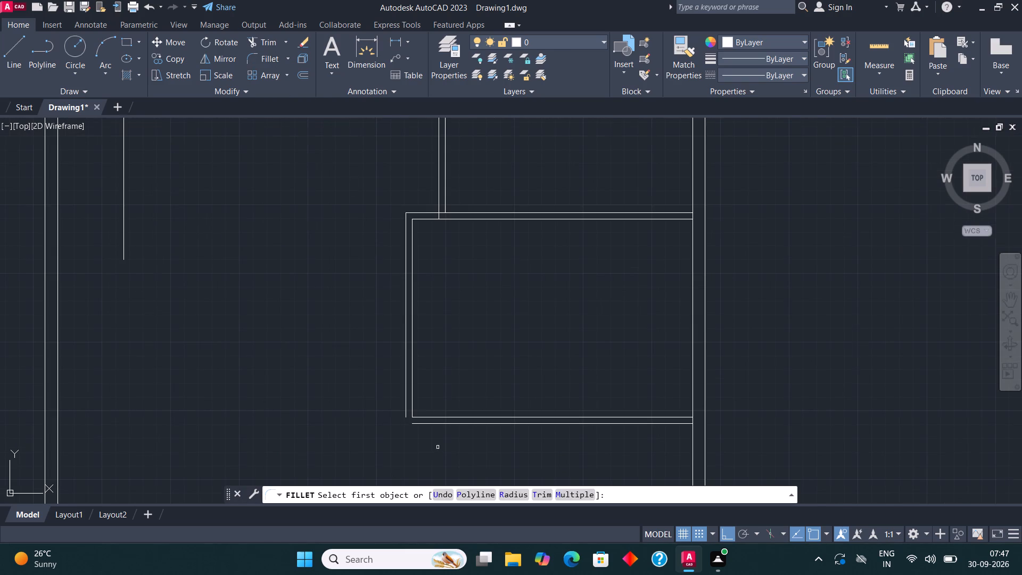
left_click(414, 411)
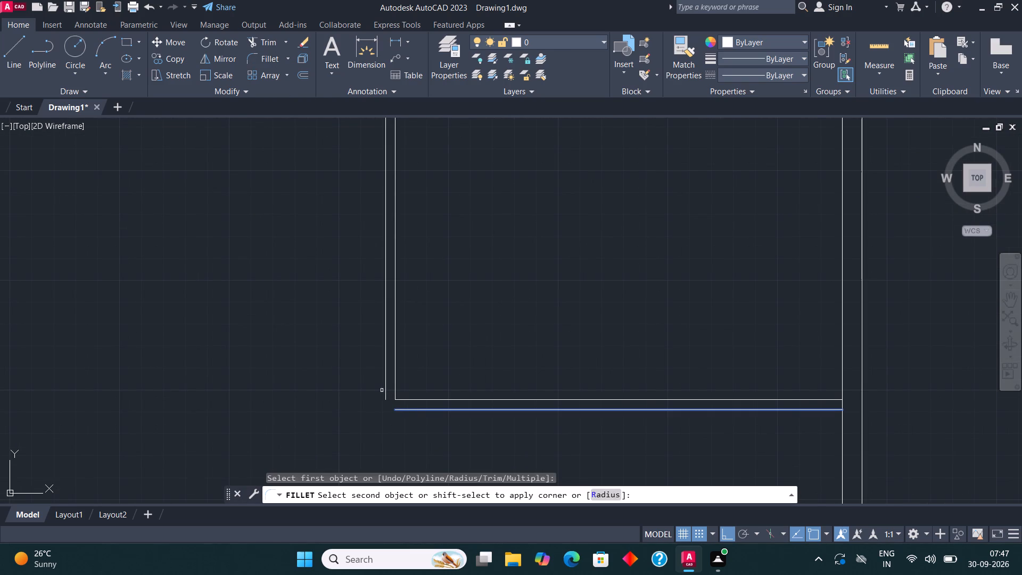
left_click(384, 390)
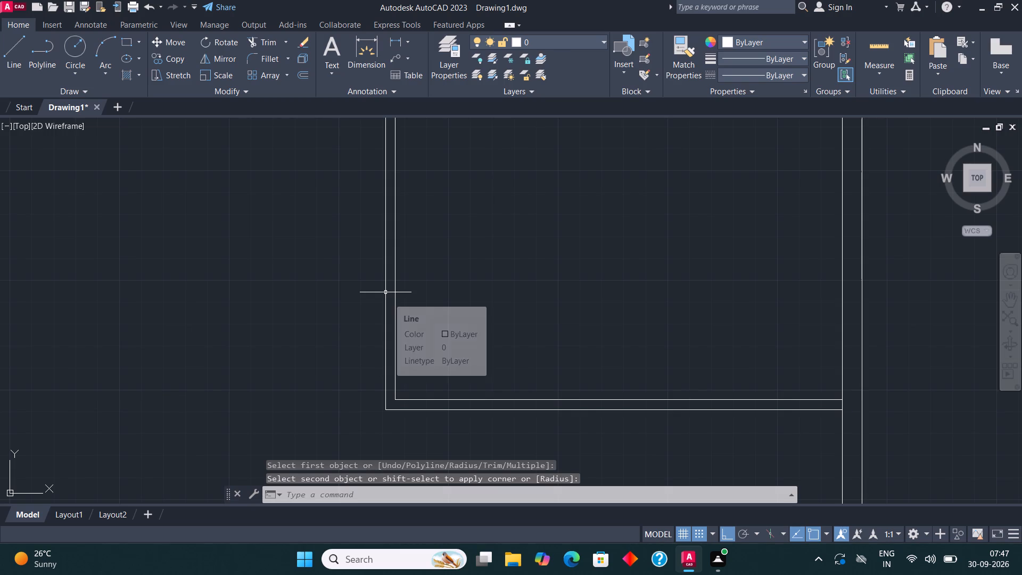
Load the ACAD_ISO02W100 ISO dash linetype and make it the current linetype.
scroll(336, 343, "down", 3)
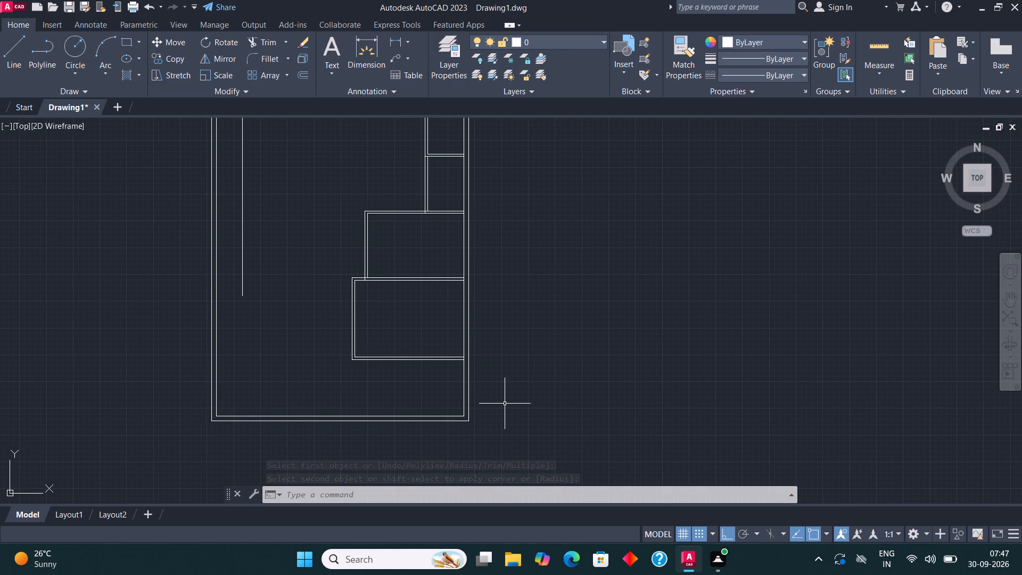
scroll(421, 410, "down", 1)
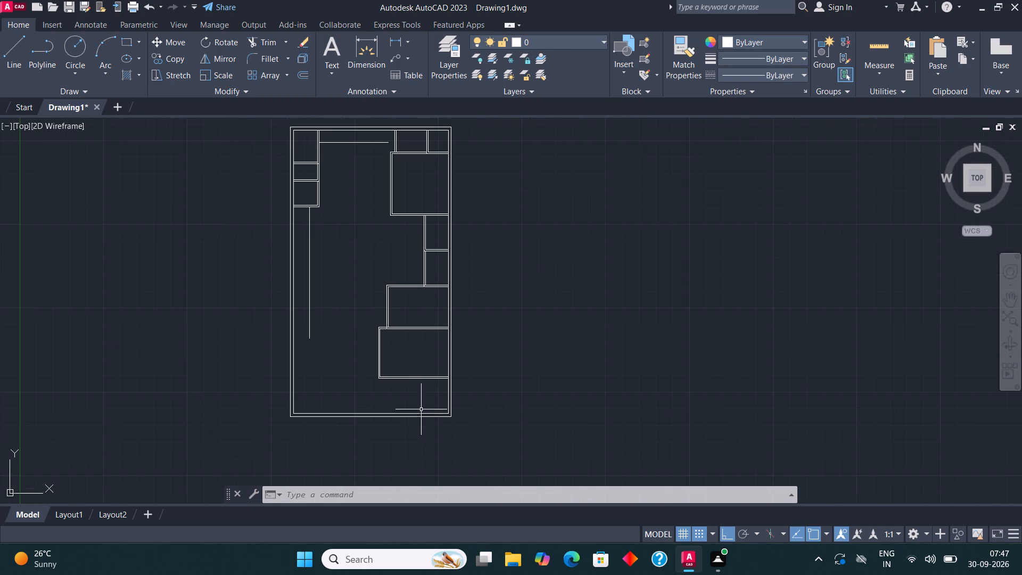
scroll(324, 382, "up", 1)
type("li")
left_click(326, 384)
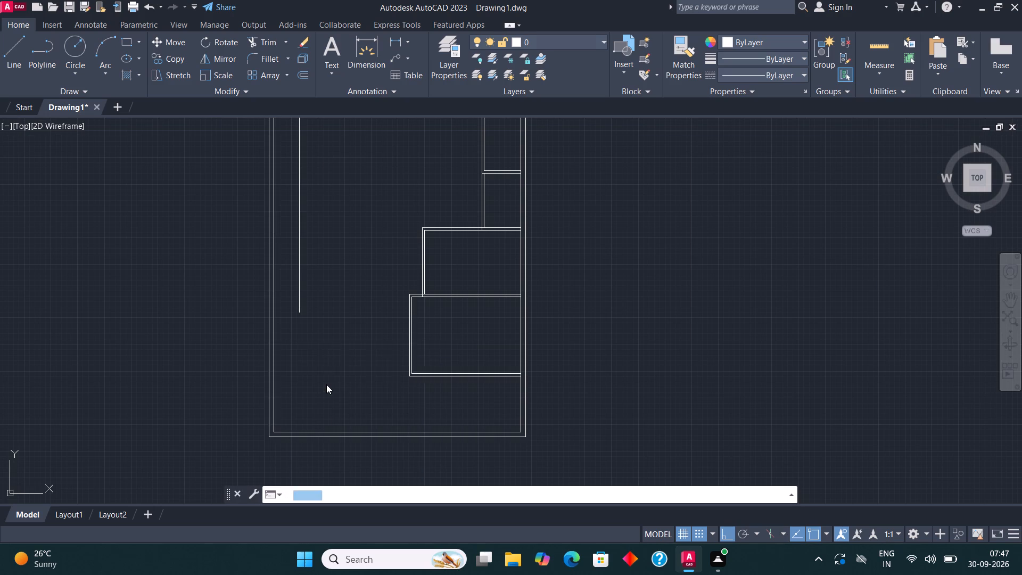
left_click(619, 162)
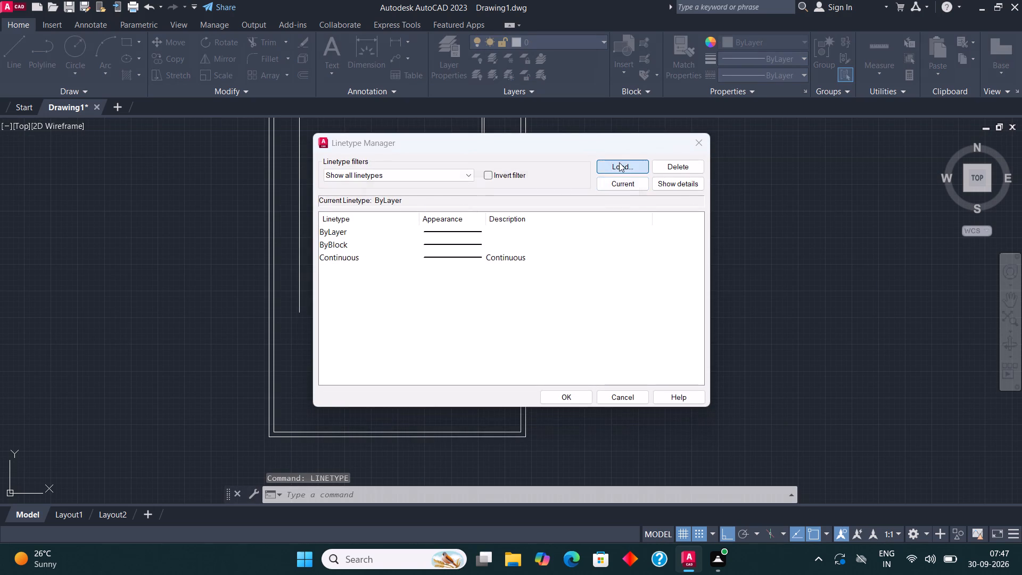
left_click(562, 253)
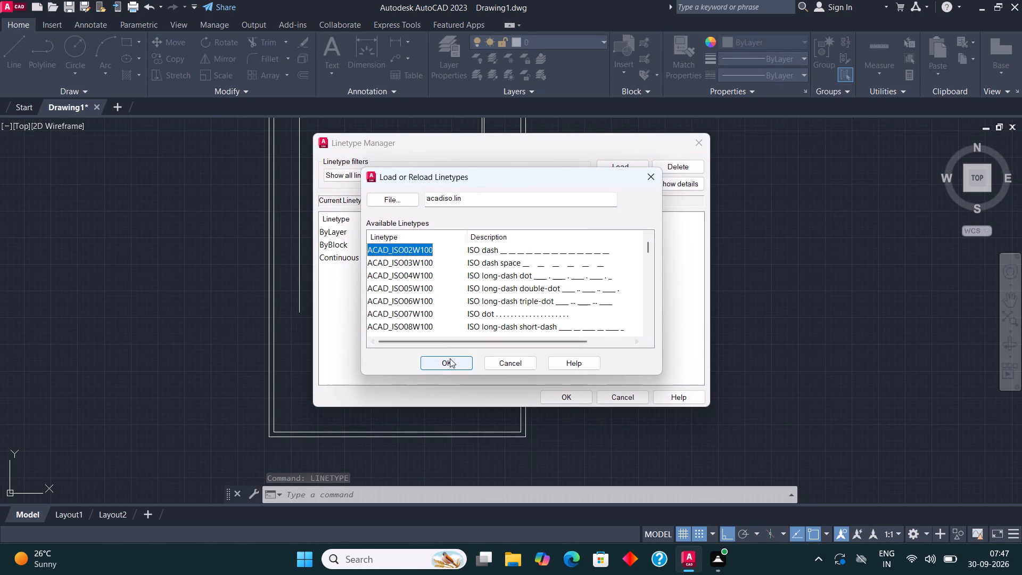
left_click(450, 358)
left_click(480, 256)
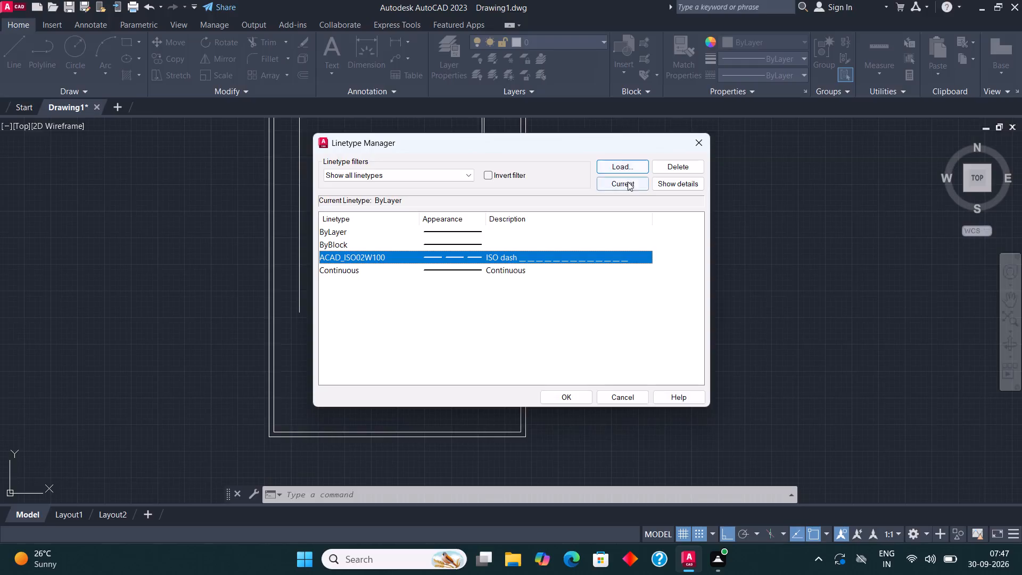
left_click(627, 186)
left_click(556, 406)
left_click(557, 398)
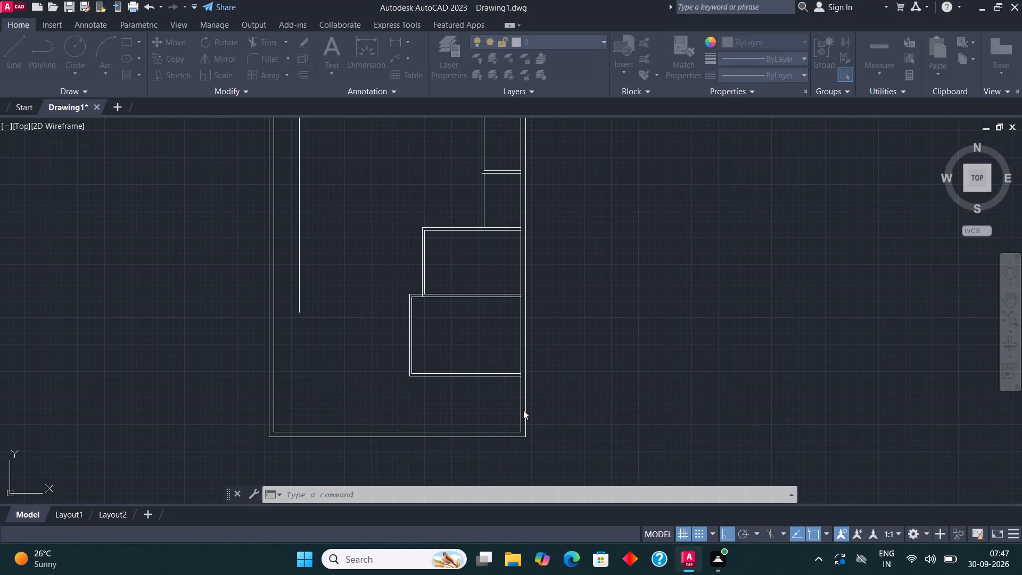
Draw a dashed line from the 17' by 12' room's lower-left outer corner leftward past the left outer wall.
left_click(24, 46)
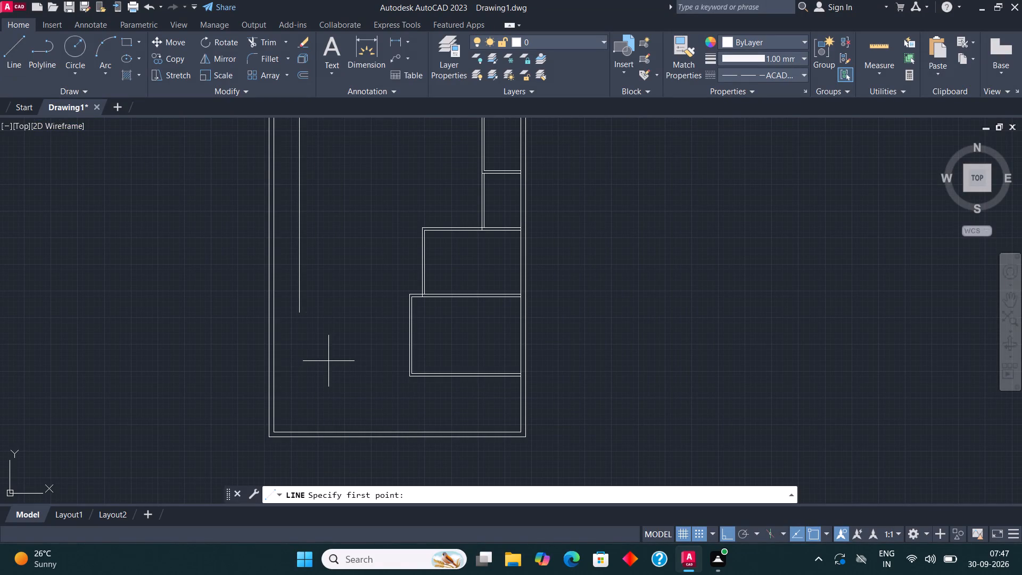
scroll(352, 375, "up", 1)
left_click(442, 379)
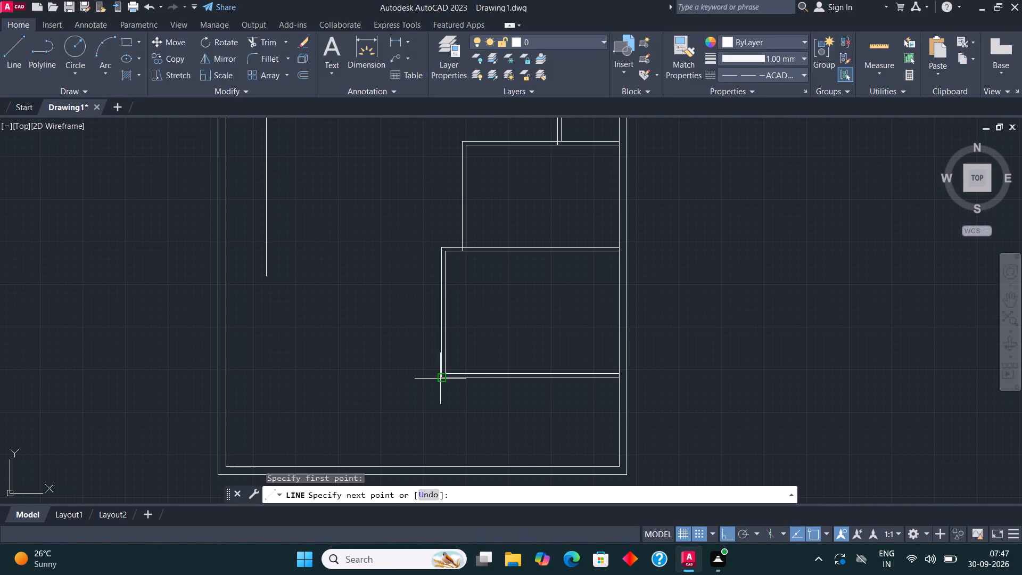
left_click(136, 381)
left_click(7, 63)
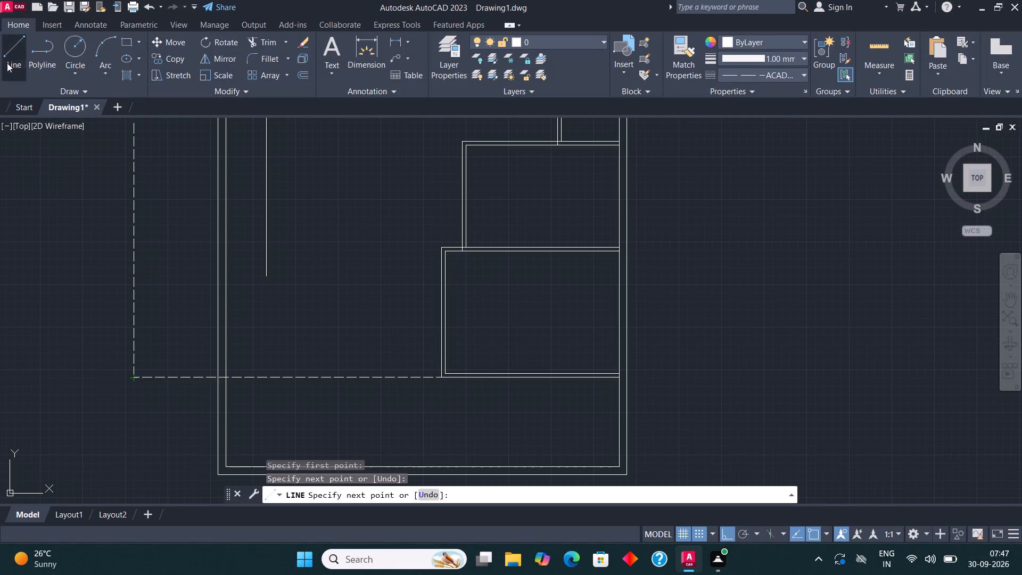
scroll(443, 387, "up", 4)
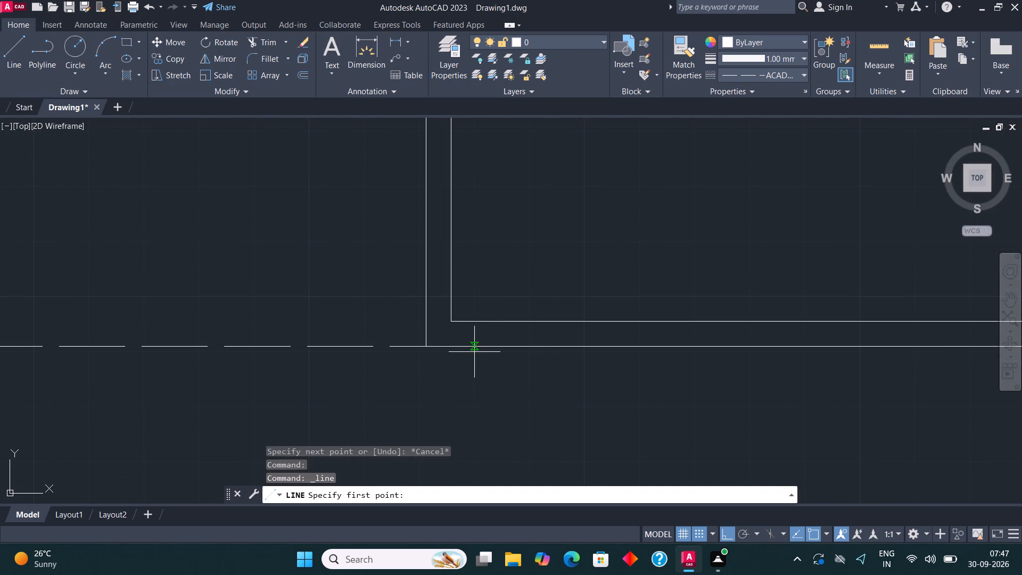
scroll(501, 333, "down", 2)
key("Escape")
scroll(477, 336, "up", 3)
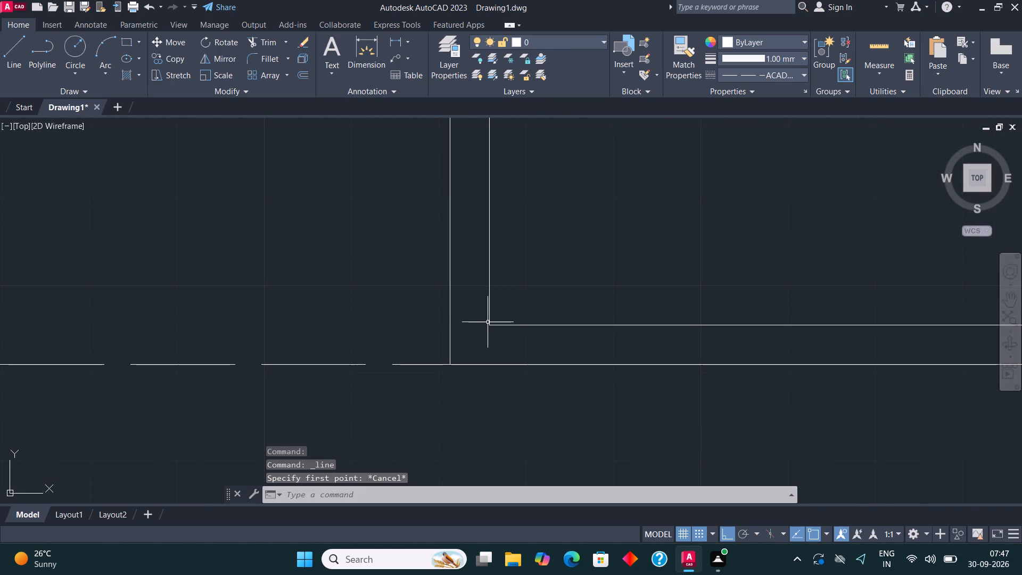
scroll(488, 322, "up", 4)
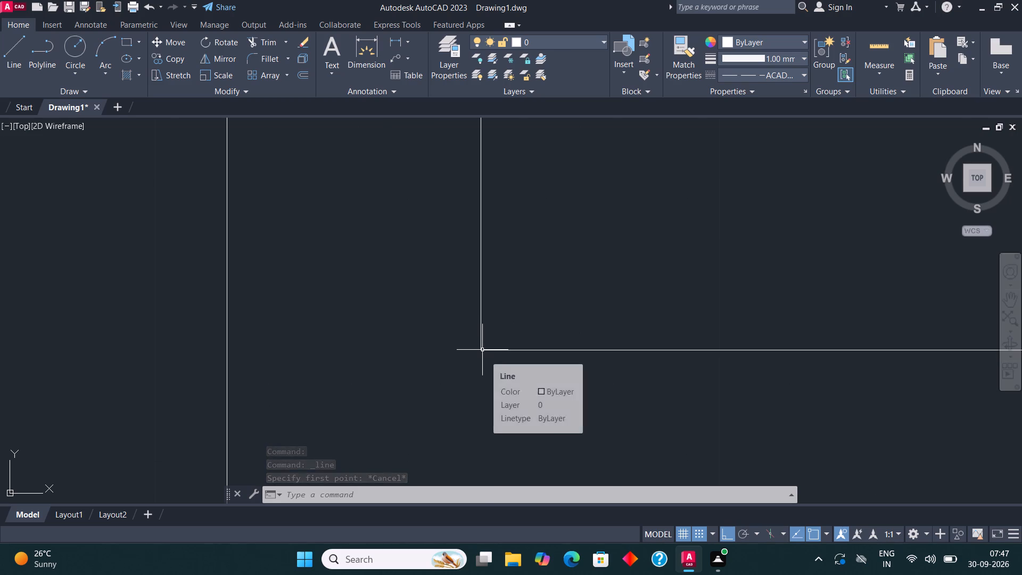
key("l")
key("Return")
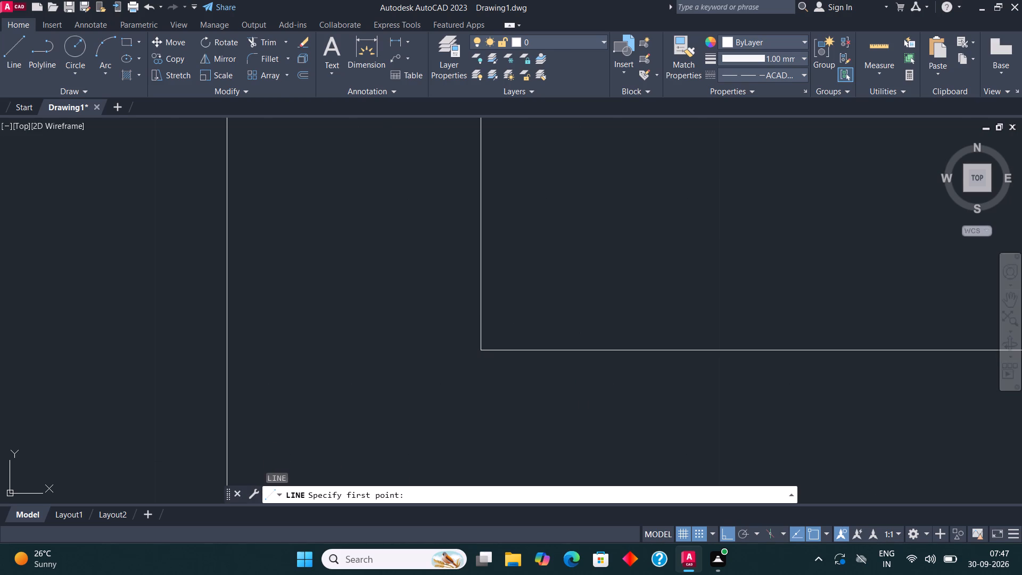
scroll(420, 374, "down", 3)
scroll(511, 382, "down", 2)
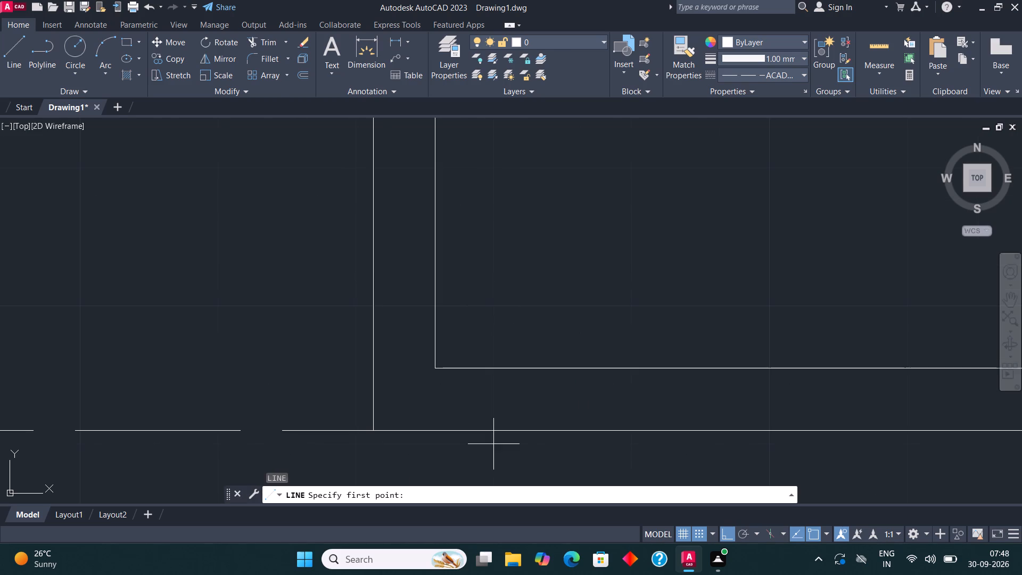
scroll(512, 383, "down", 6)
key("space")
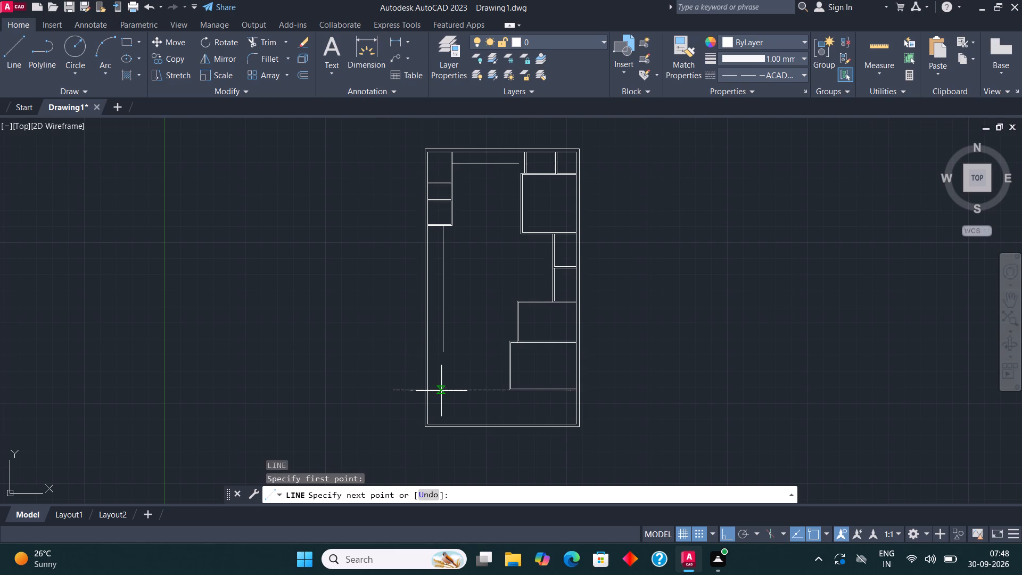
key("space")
Offset the horizontal dashed line 4.5" upward.
scroll(444, 391, "up", 4)
left_click(446, 387)
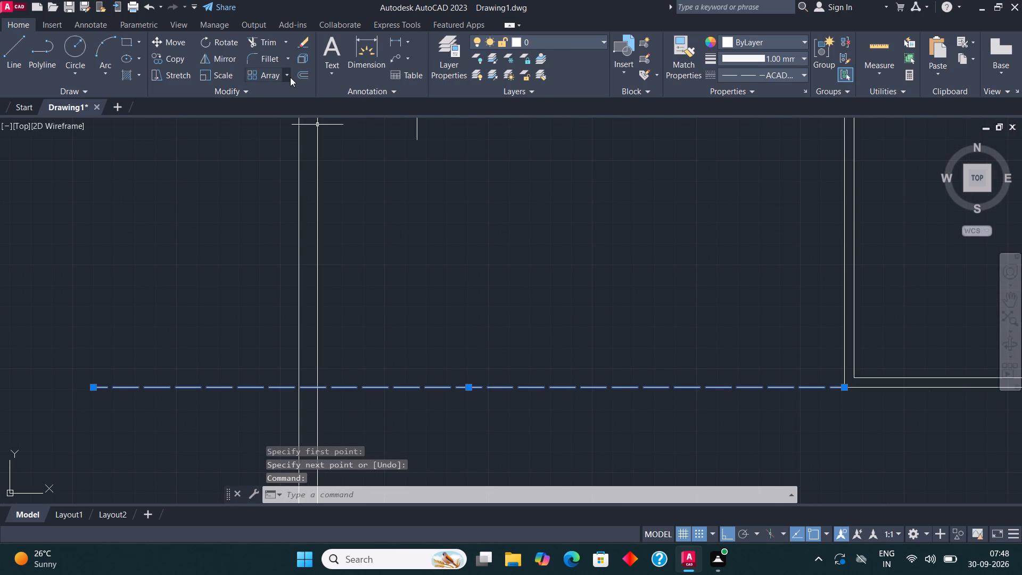
left_click(299, 77)
left_click(501, 381)
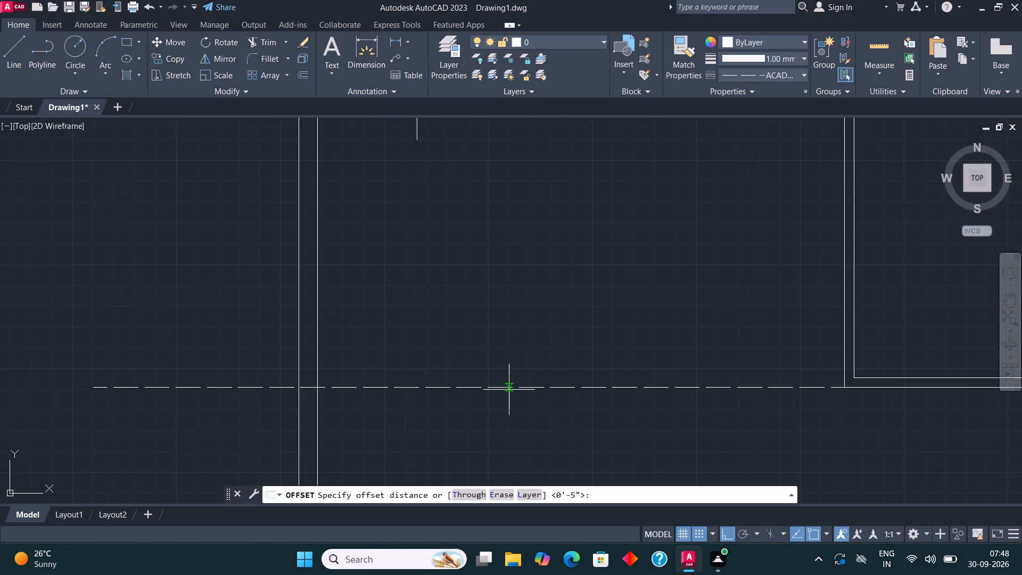
type("4.5\"")
key("Return")
left_click(507, 317)
left_click(507, 307)
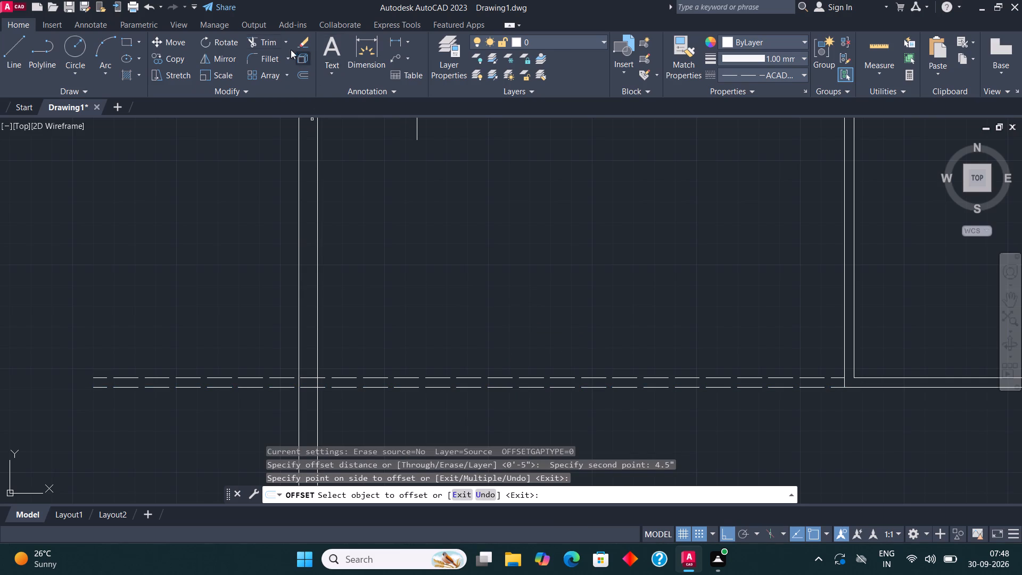
Trim both dashed lines back to the inner face of the left outer wall.
left_click(260, 44)
left_click(209, 436)
left_click(209, 308)
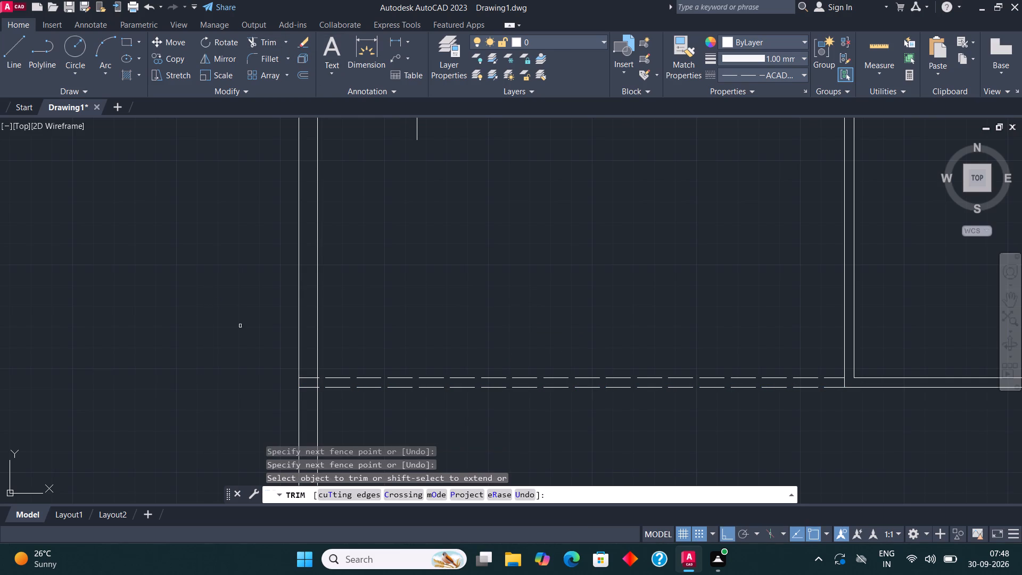
left_click(308, 373)
left_click(307, 402)
key("Escape")
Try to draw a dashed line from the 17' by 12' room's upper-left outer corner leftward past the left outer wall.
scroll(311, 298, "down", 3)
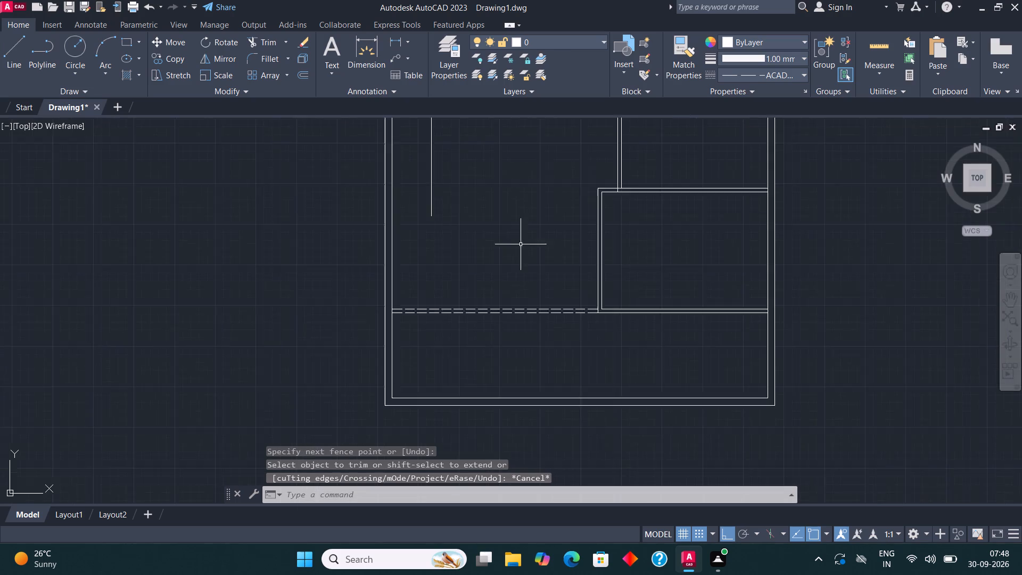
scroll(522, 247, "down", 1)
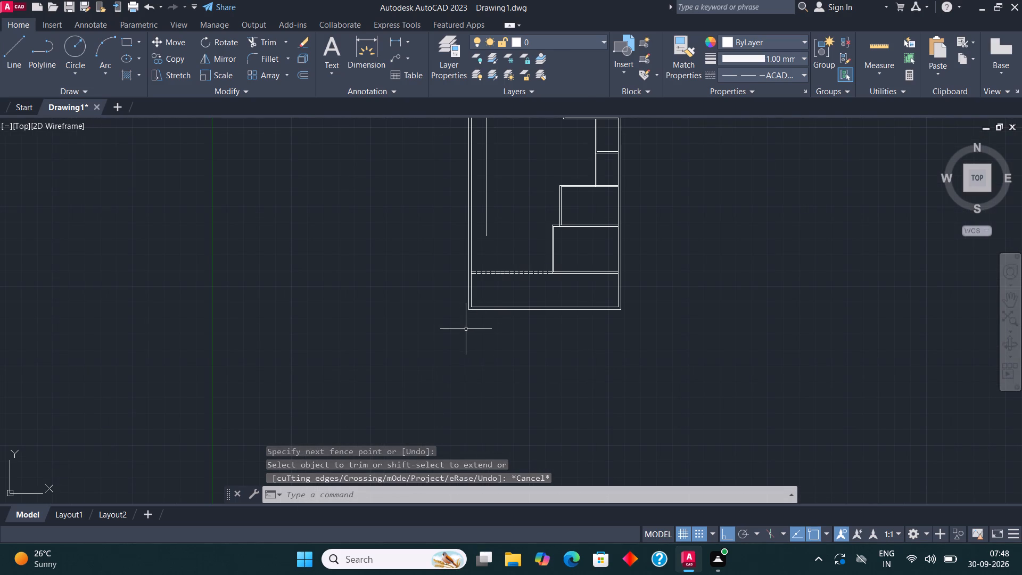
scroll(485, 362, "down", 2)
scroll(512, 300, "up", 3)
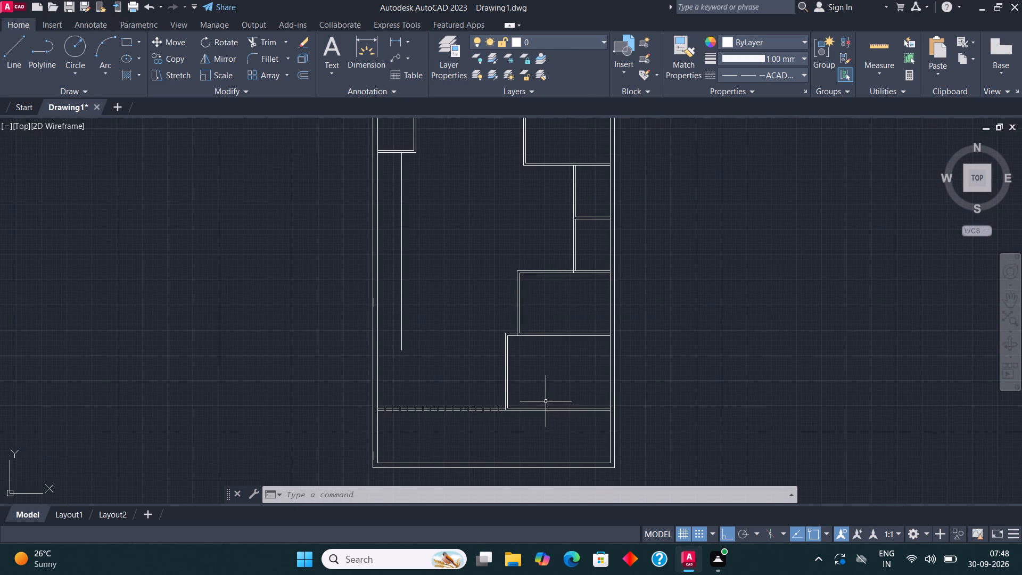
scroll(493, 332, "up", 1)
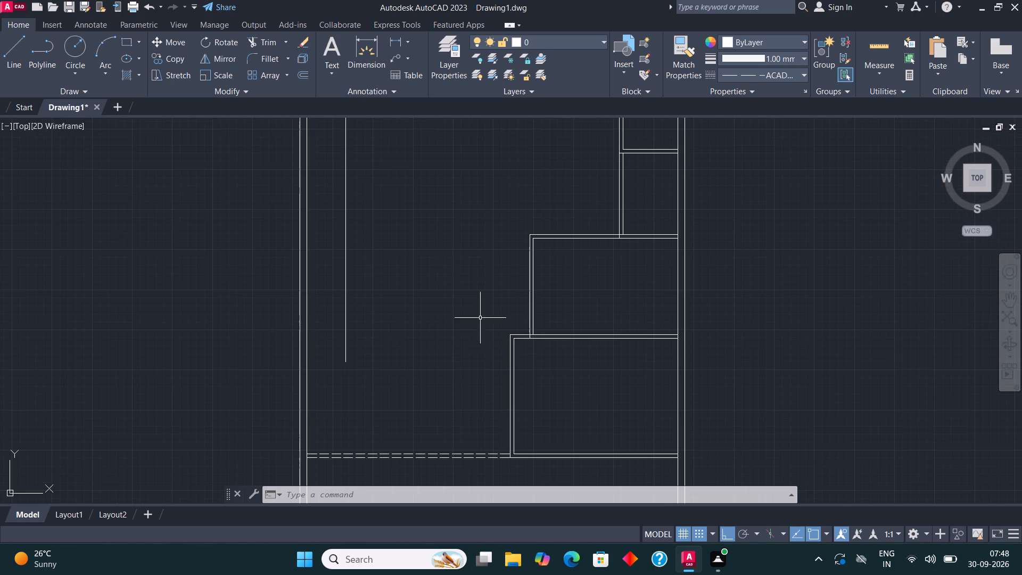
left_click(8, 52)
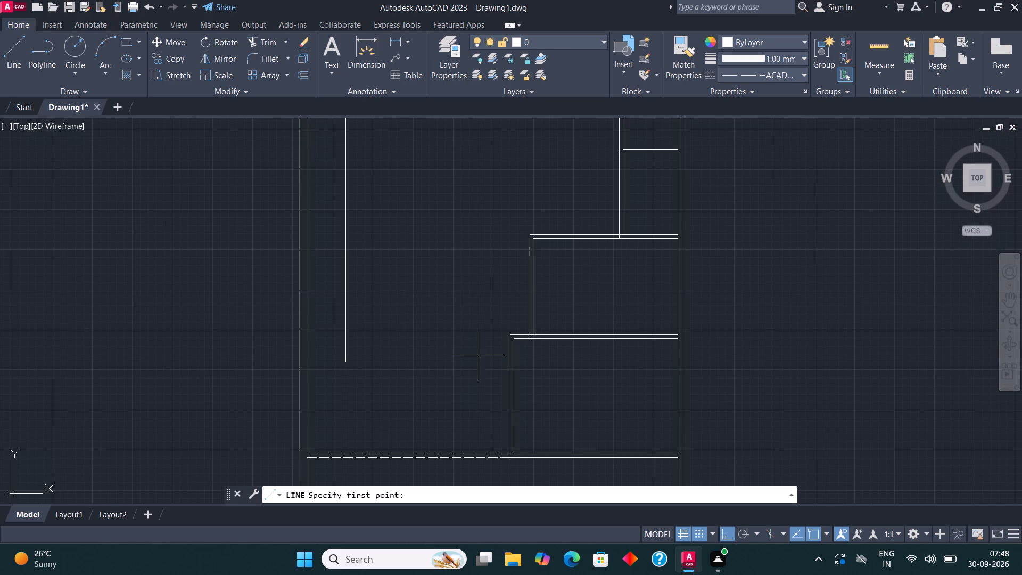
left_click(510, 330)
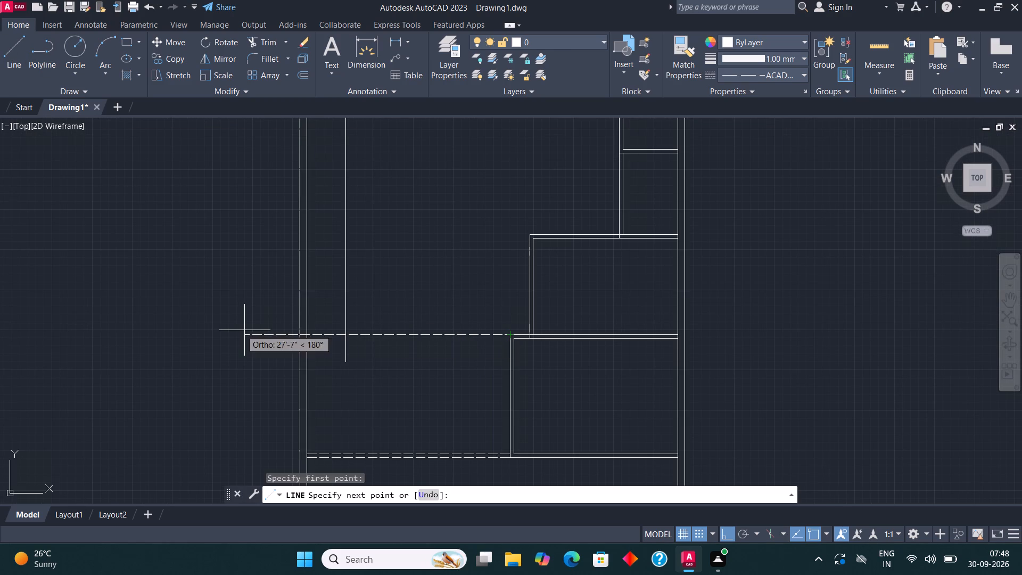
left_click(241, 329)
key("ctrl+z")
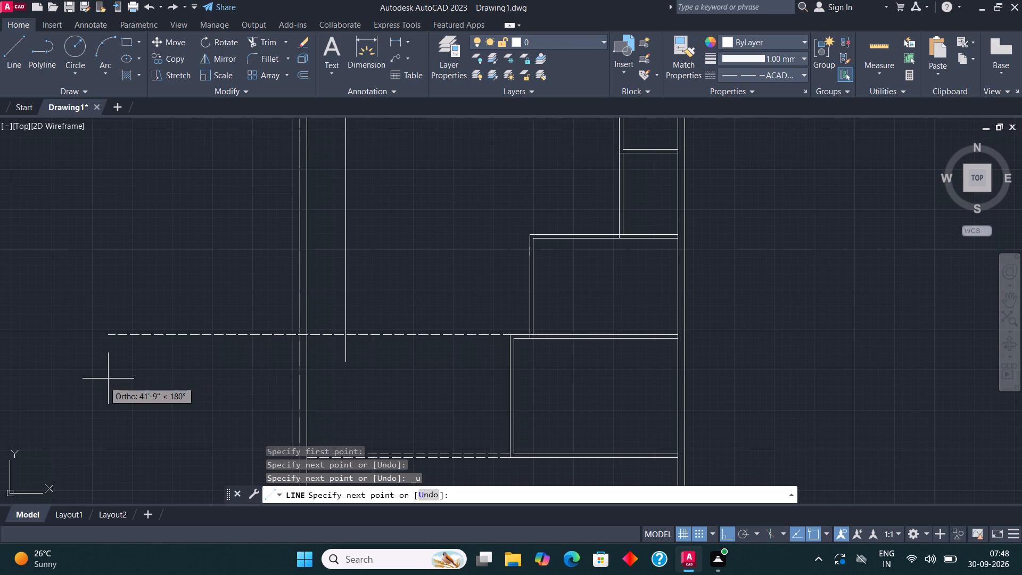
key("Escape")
Make ByLayer the current linetype.
type("li")
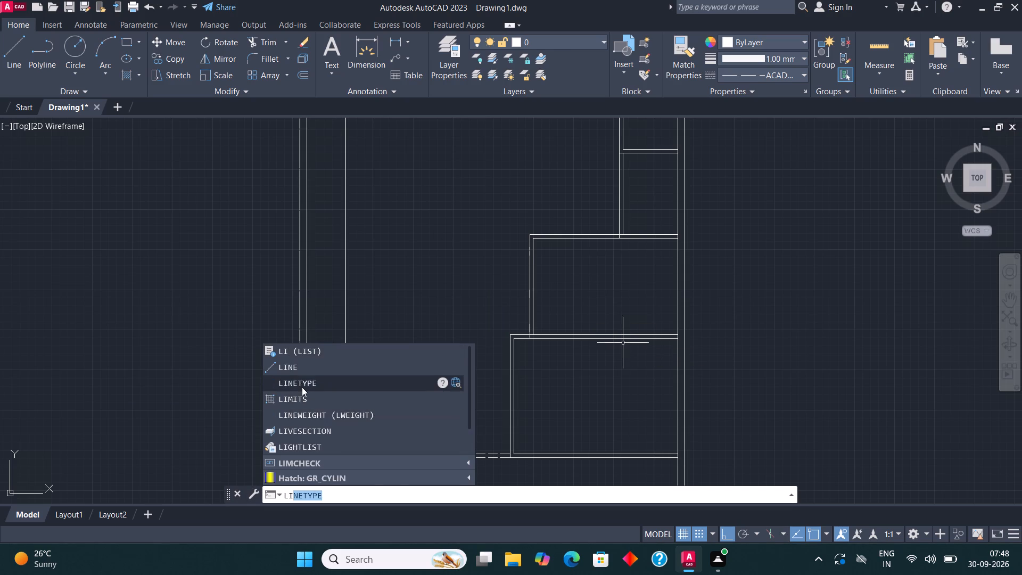
left_click(302, 387)
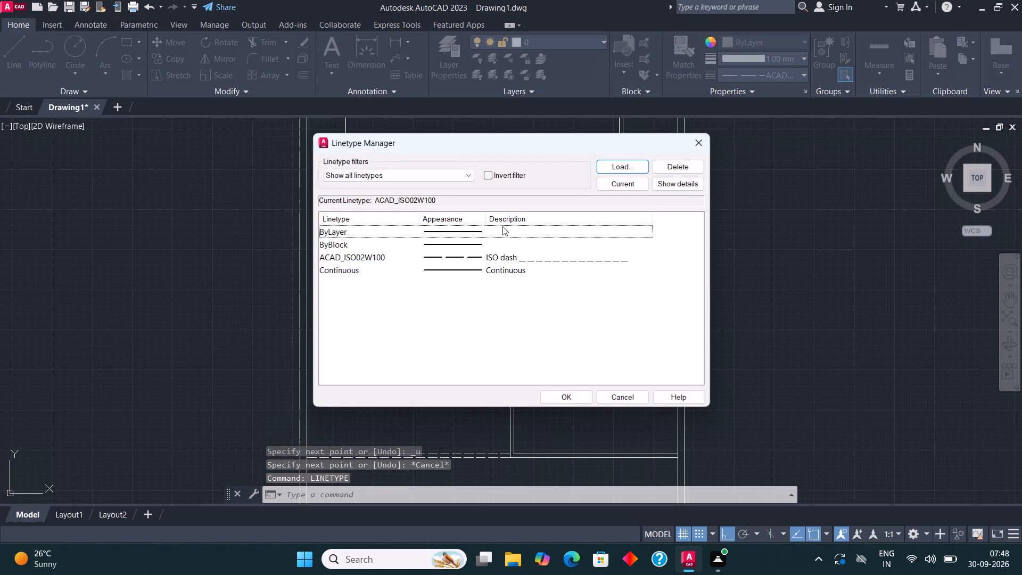
left_click(477, 232)
left_click(632, 182)
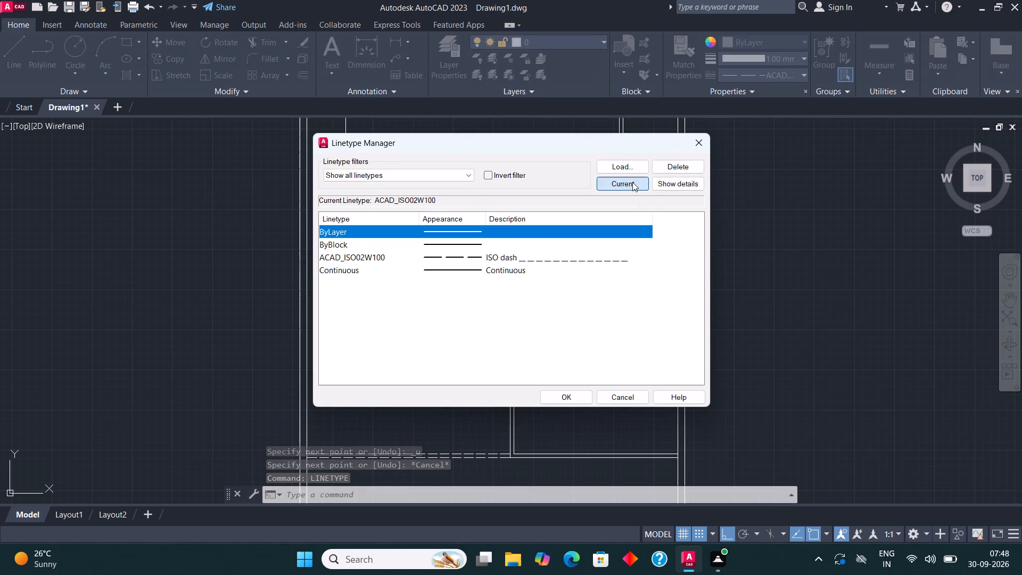
left_click(559, 396)
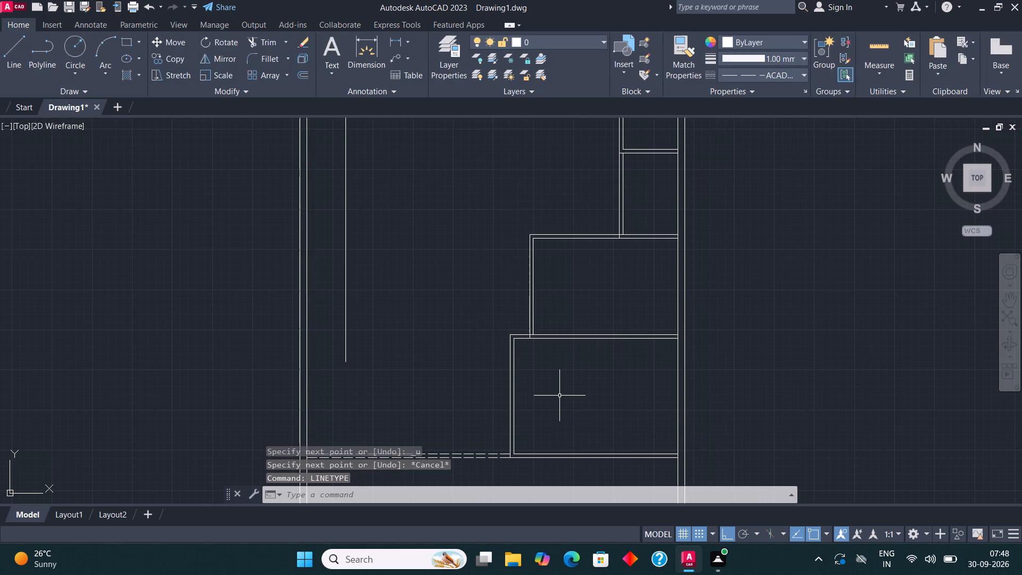
Draw a line about 25' long from the 17' by 12' room's upper-left outer corner leftward past the left outer wall.
left_click(10, 52)
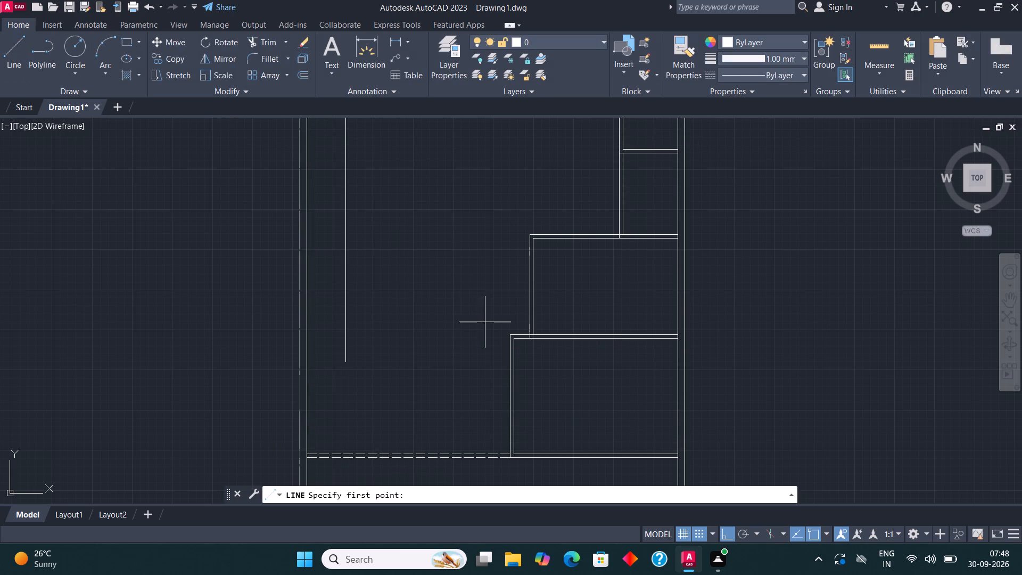
left_click(506, 330)
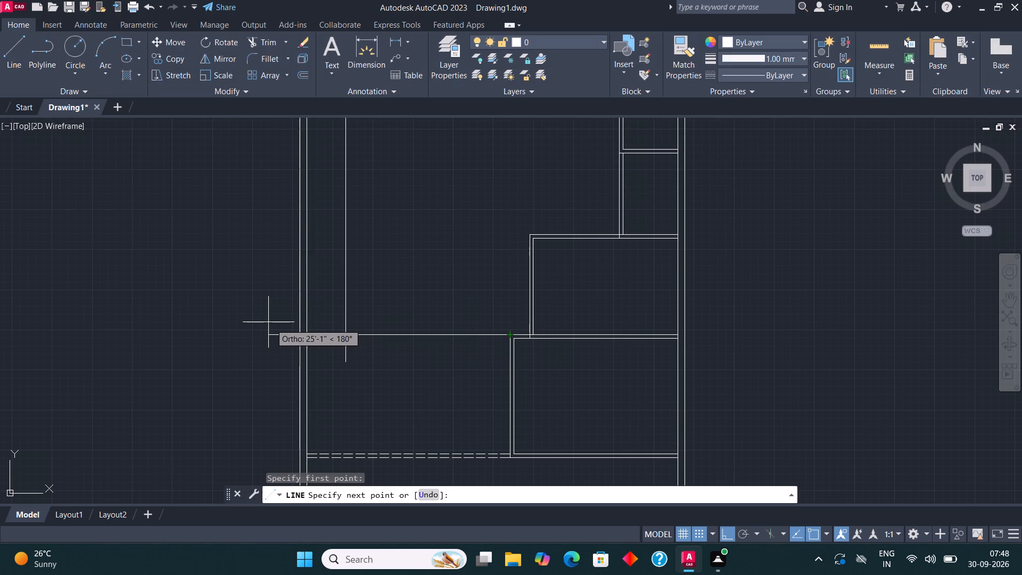
left_click(270, 324)
left_click(18, 46)
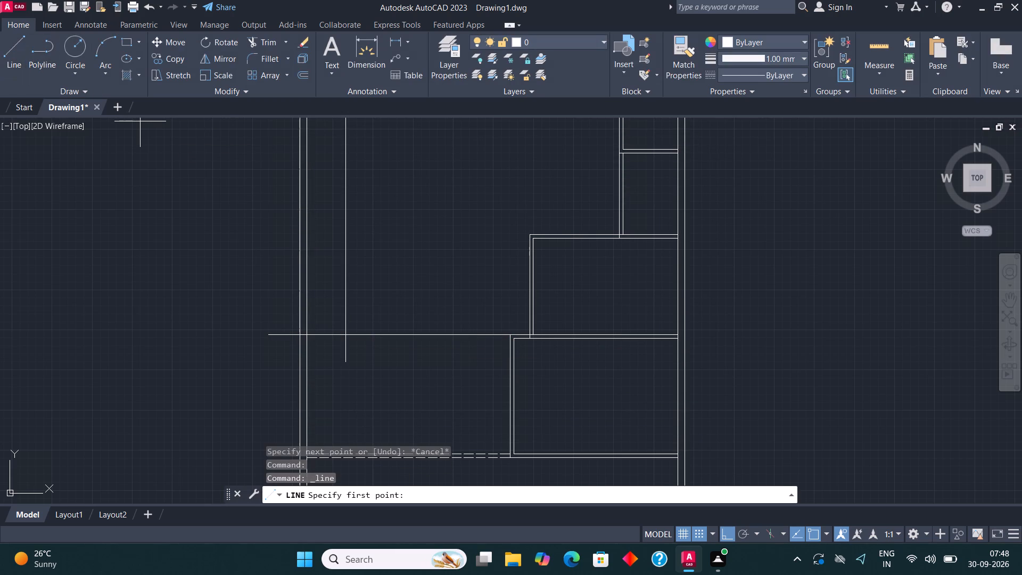
Draw a parallel line from the 17' by 12' room's upper-left inner corner leftward past the left outer wall.
scroll(512, 339, "up", 3)
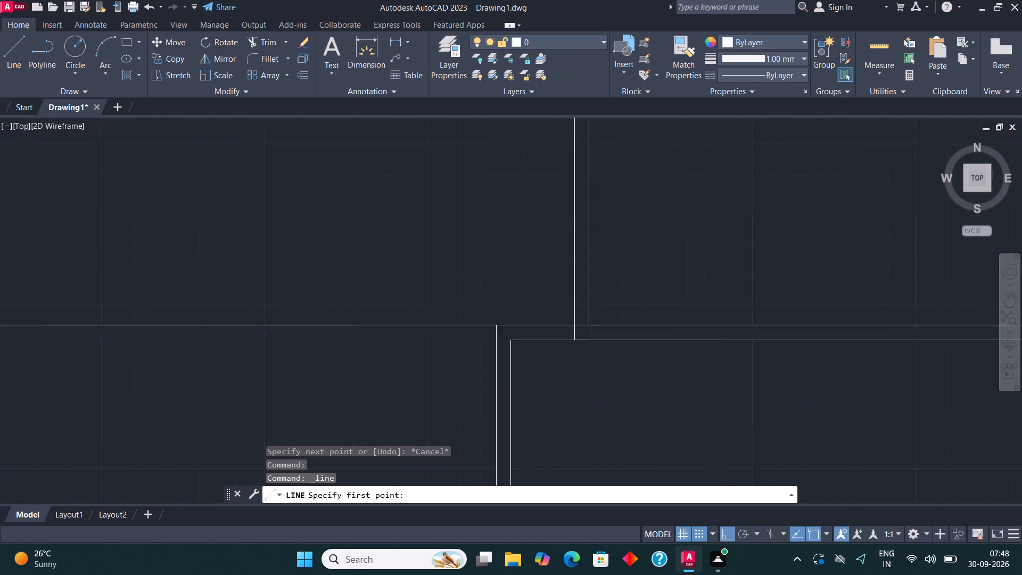
scroll(512, 339, "up", 2)
left_click(502, 341)
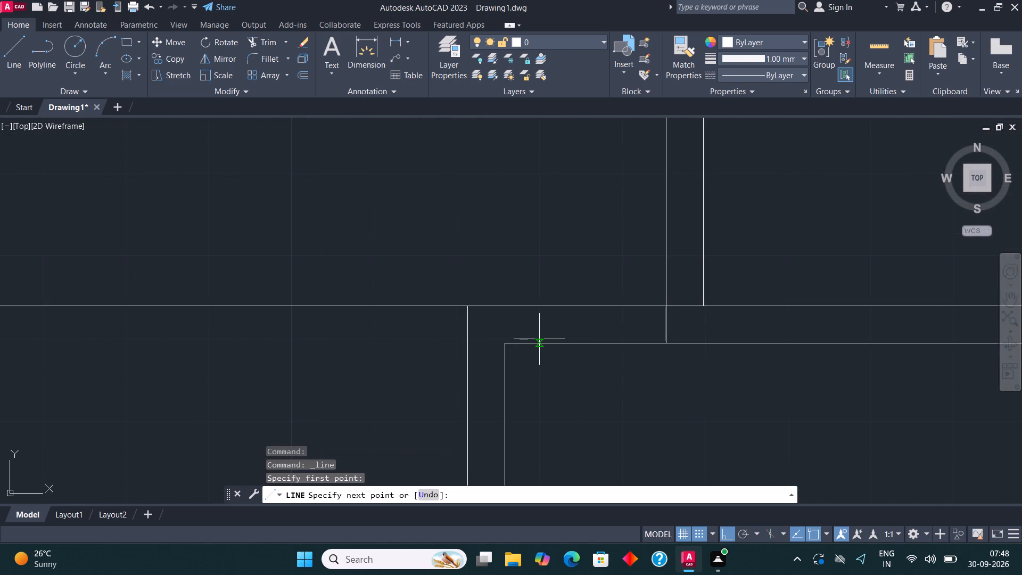
scroll(607, 330, "down", 5)
left_click(336, 325)
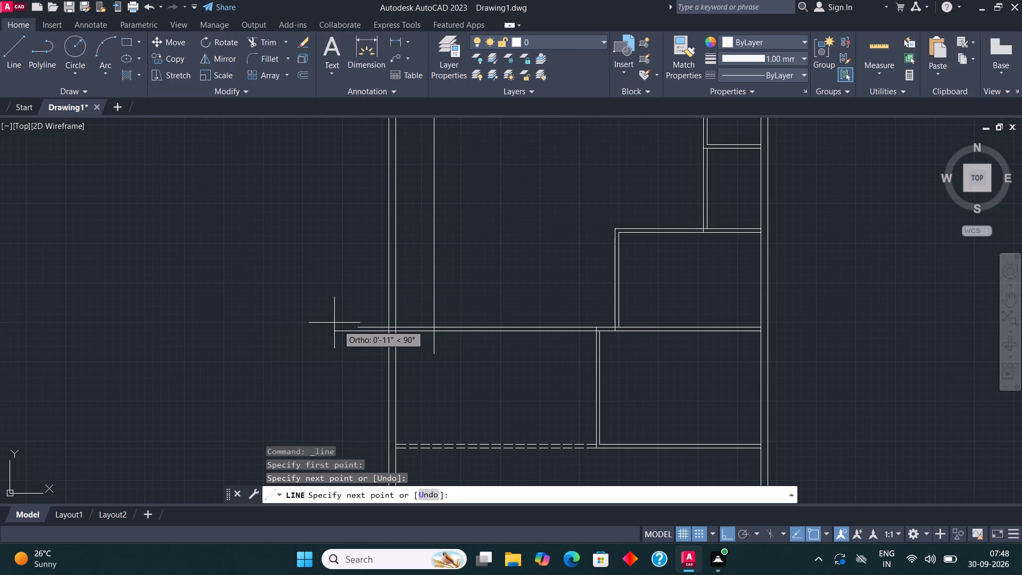
key("Escape")
Trim both new horizontal lines to the left outer wall's inner face and remove the wall face segment between them.
left_click(257, 39)
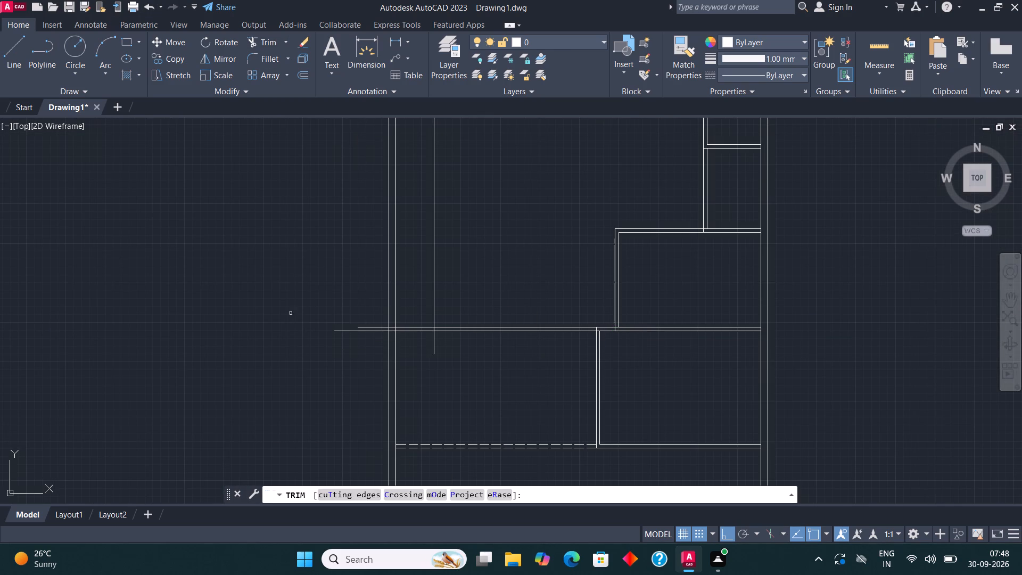
left_click(378, 363)
left_click(370, 305)
scroll(382, 323, "up", 4)
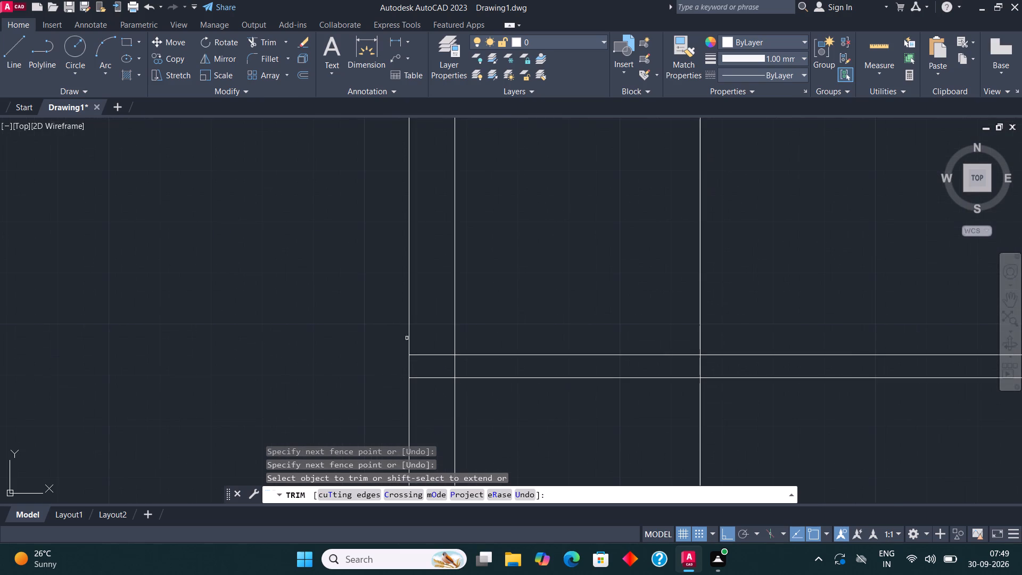
left_click(420, 344)
left_click(426, 394)
left_click(455, 365)
Trim off the long vertical line's end that projects below the new horizontal partition.
scroll(303, 342, "down", 4)
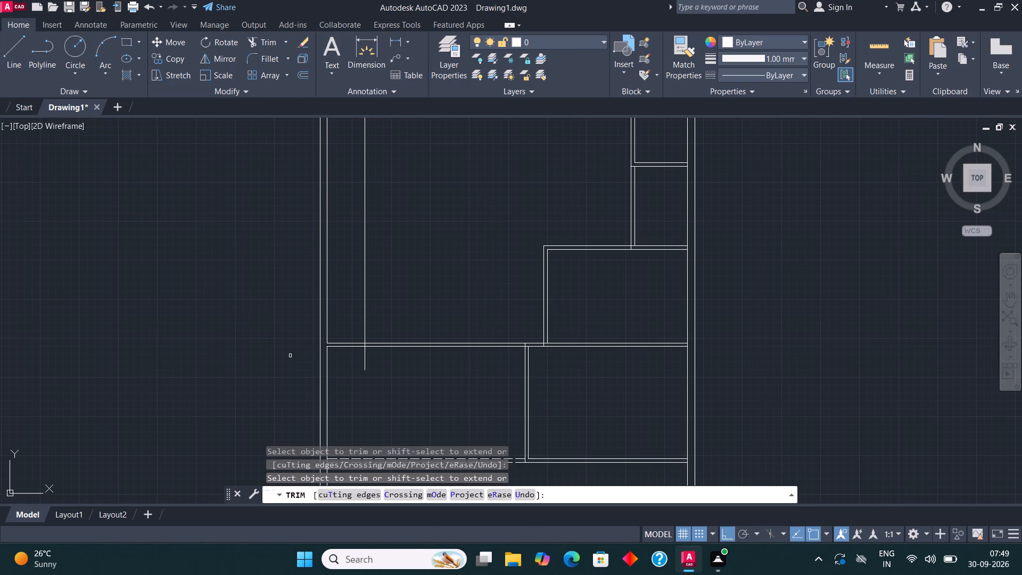
left_click(366, 357)
scroll(407, 388, "down", 1)
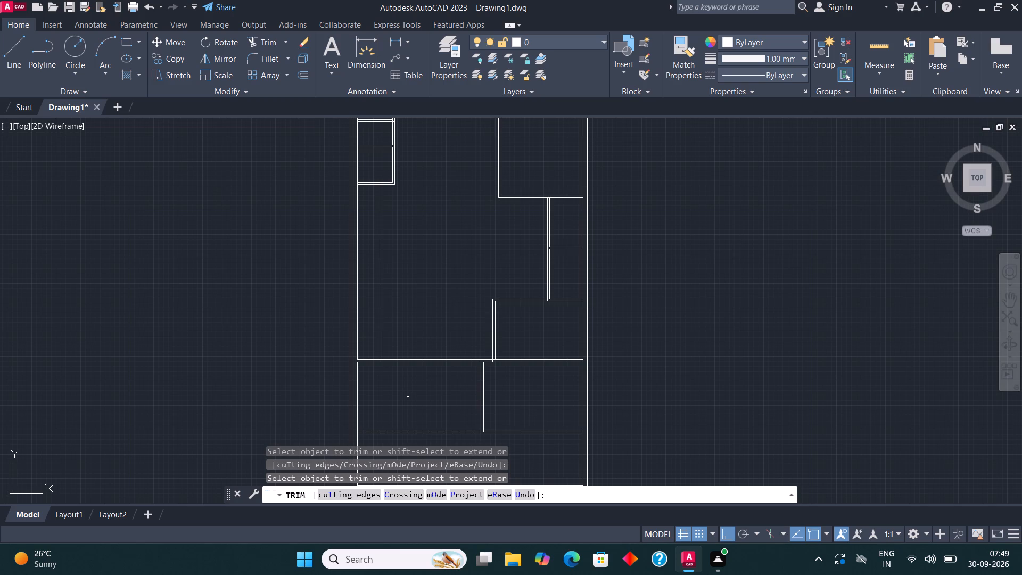
scroll(408, 395, "down", 2)
key("Escape")
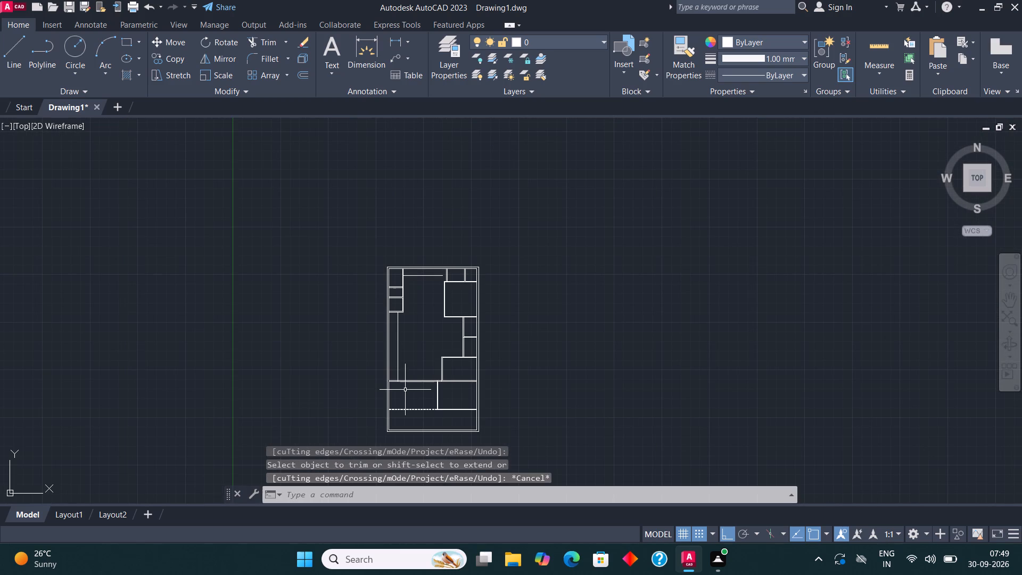
Offset the long vertical line beside the left outer wall by 4.5" toward the middle of the house.
scroll(425, 400, "down", 1)
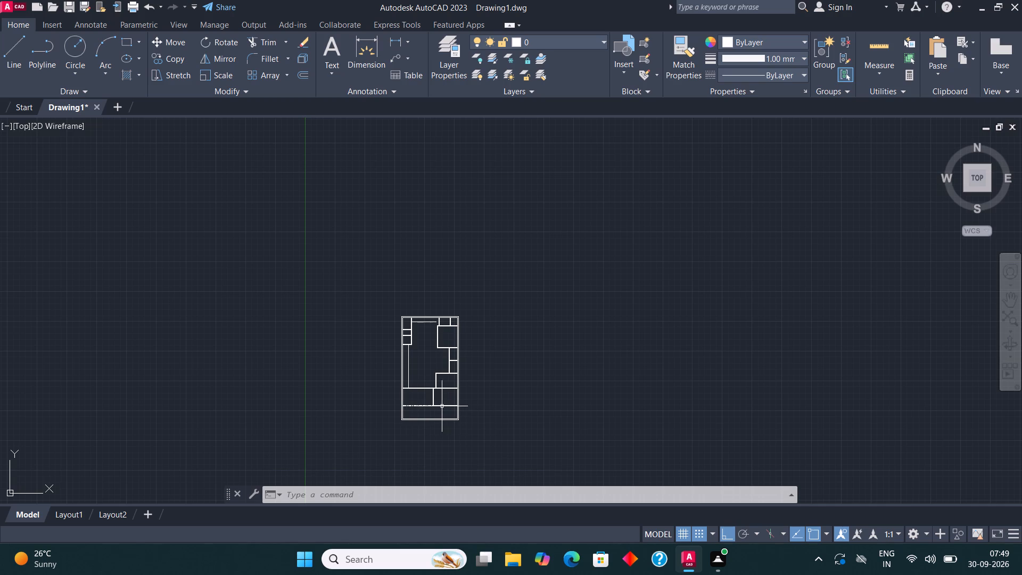
scroll(424, 383, "up", 3)
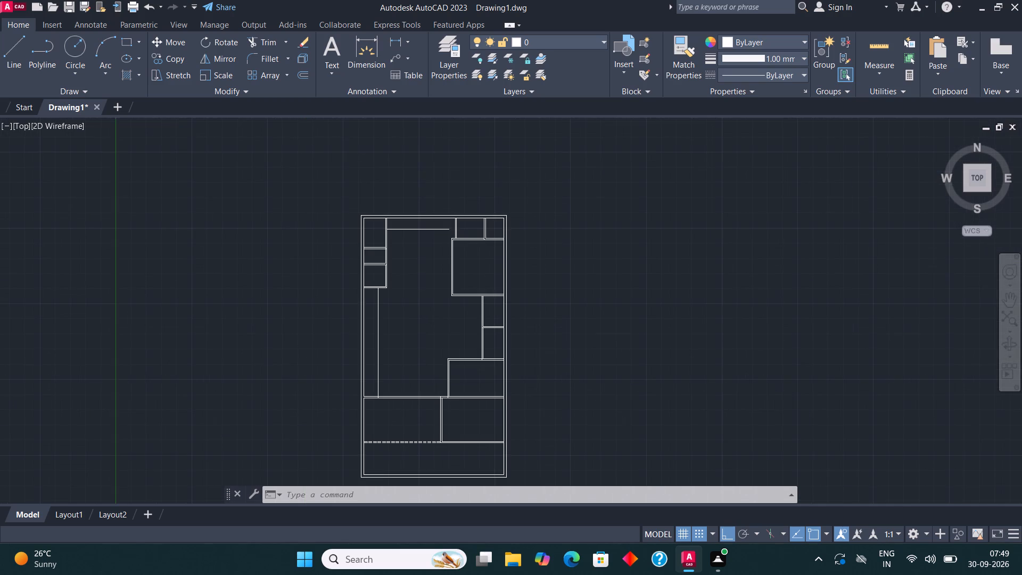
scroll(356, 354, "up", 1)
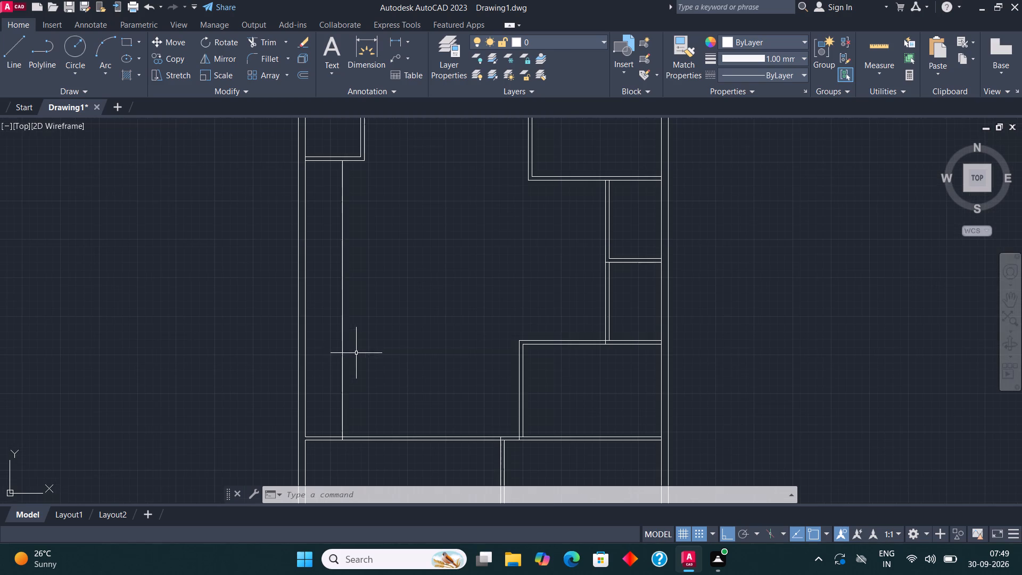
left_click(341, 342)
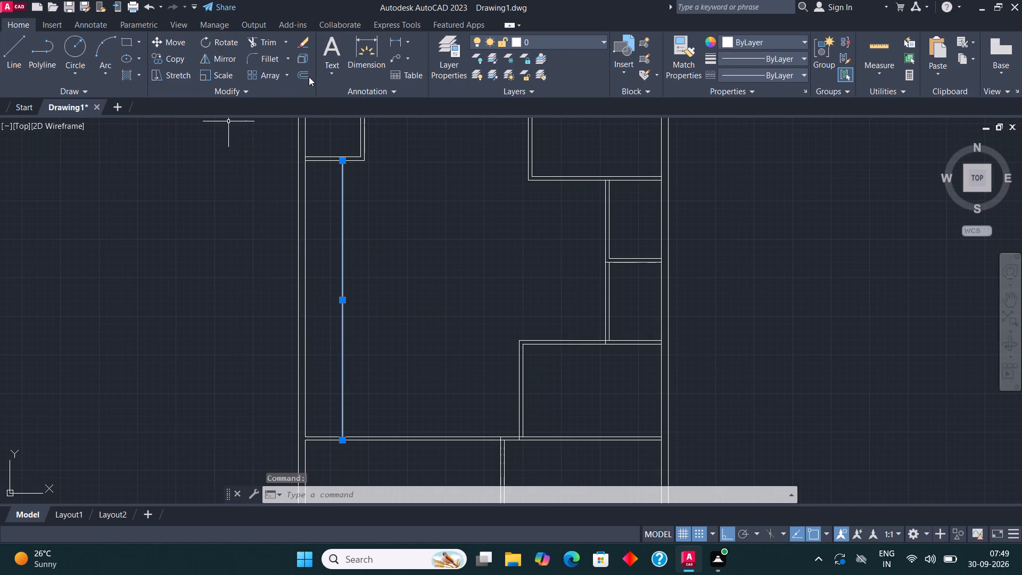
left_click(306, 75)
left_click(341, 301)
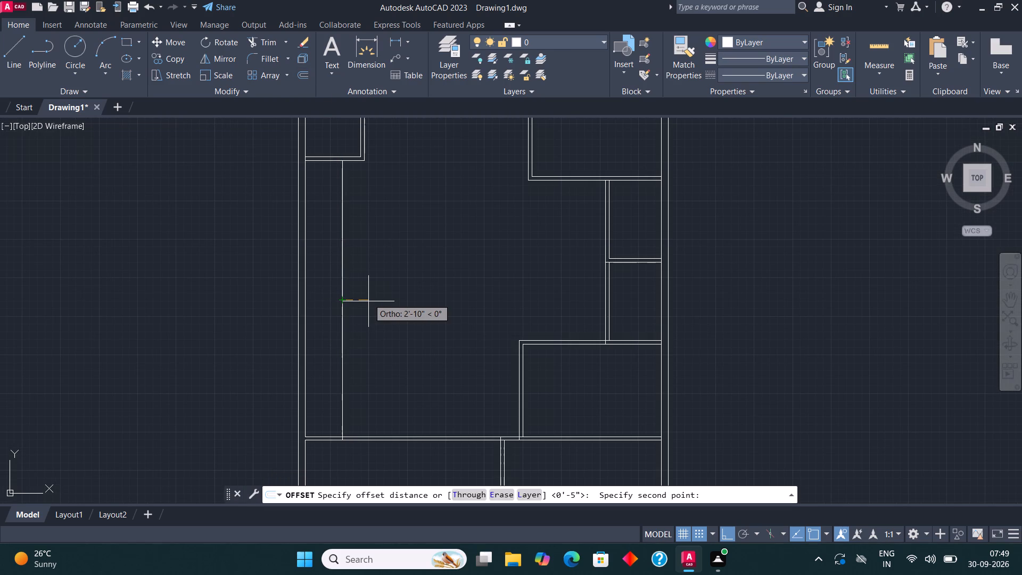
type("4.5\"")
key("Return")
left_click(367, 298)
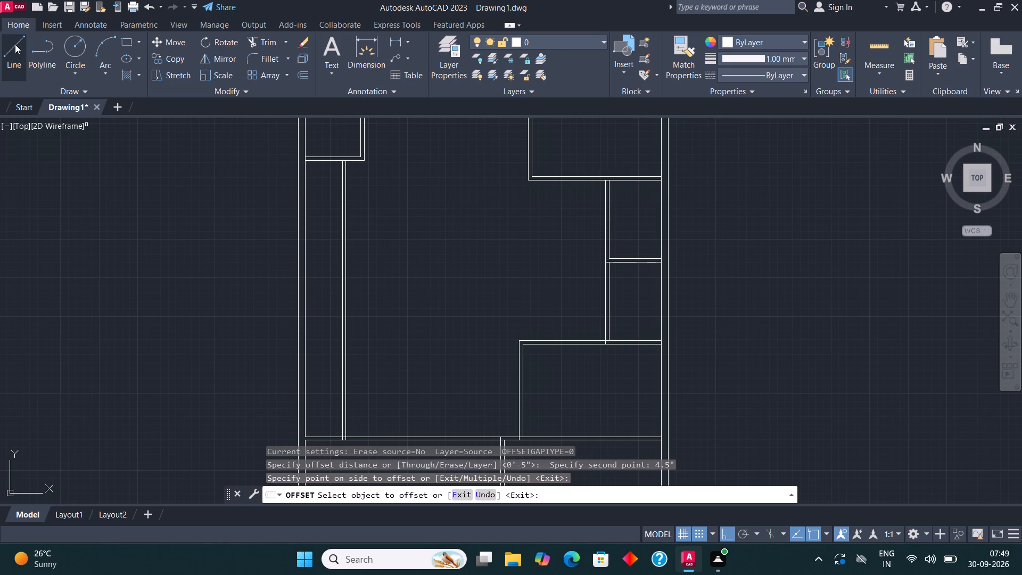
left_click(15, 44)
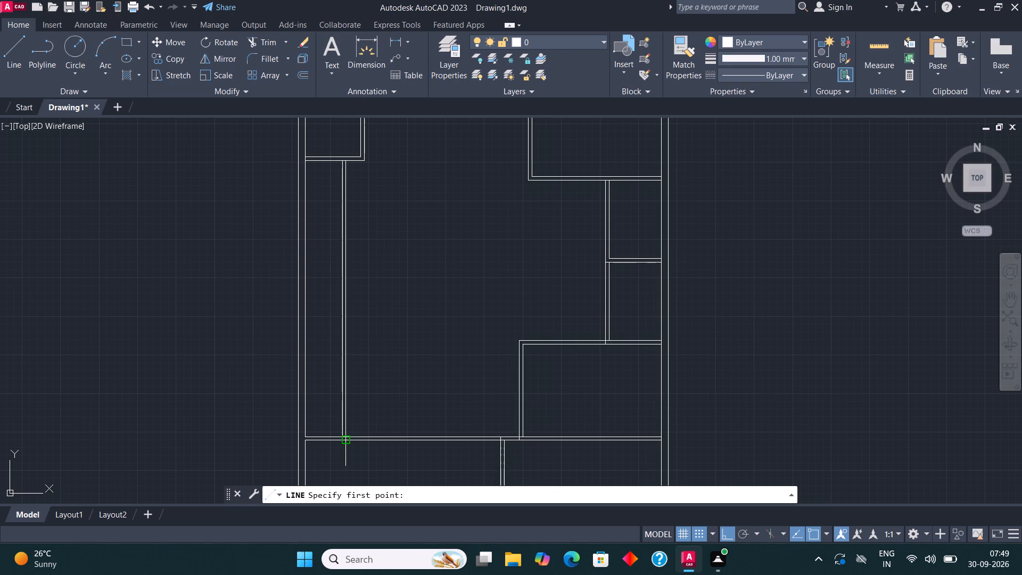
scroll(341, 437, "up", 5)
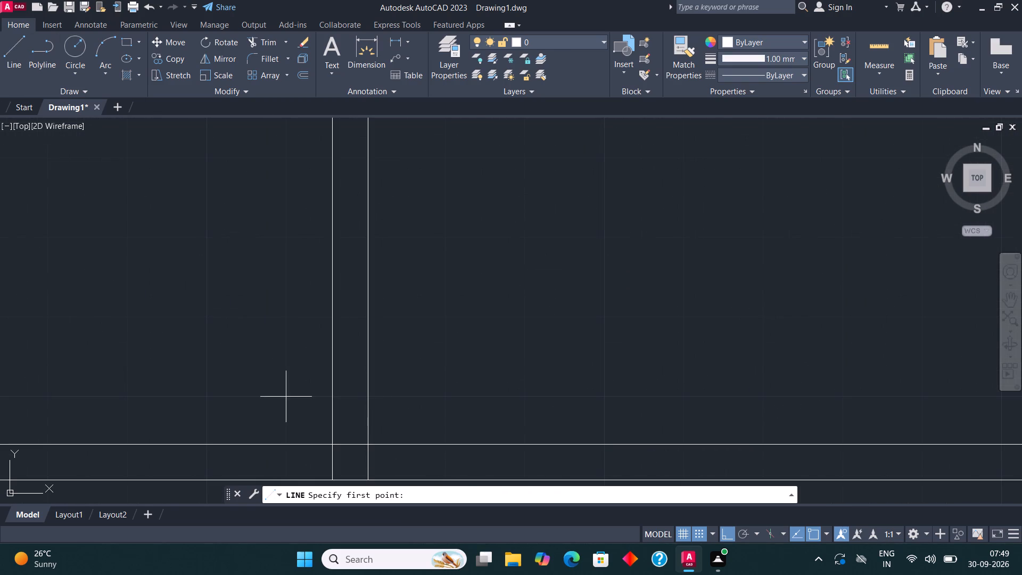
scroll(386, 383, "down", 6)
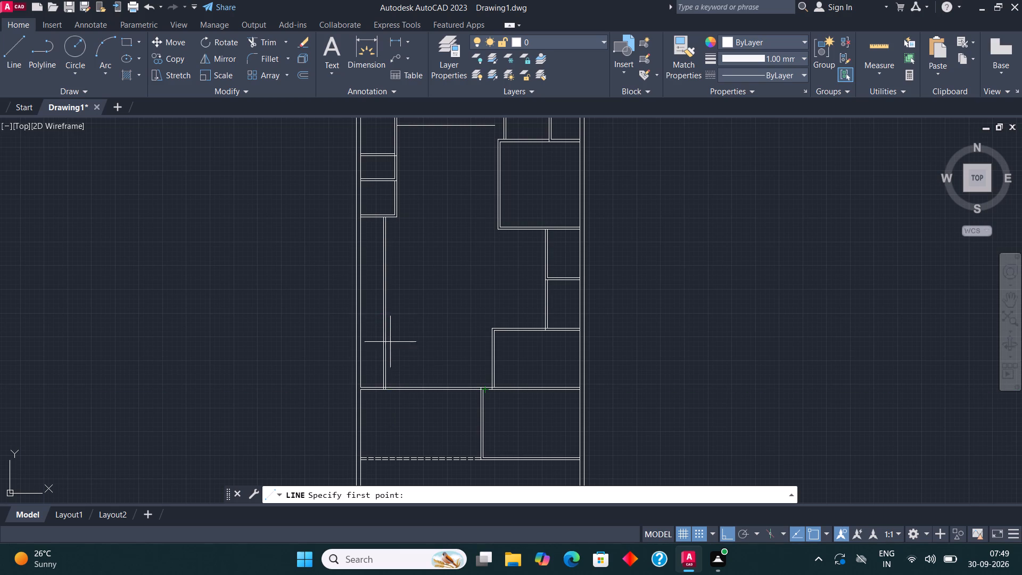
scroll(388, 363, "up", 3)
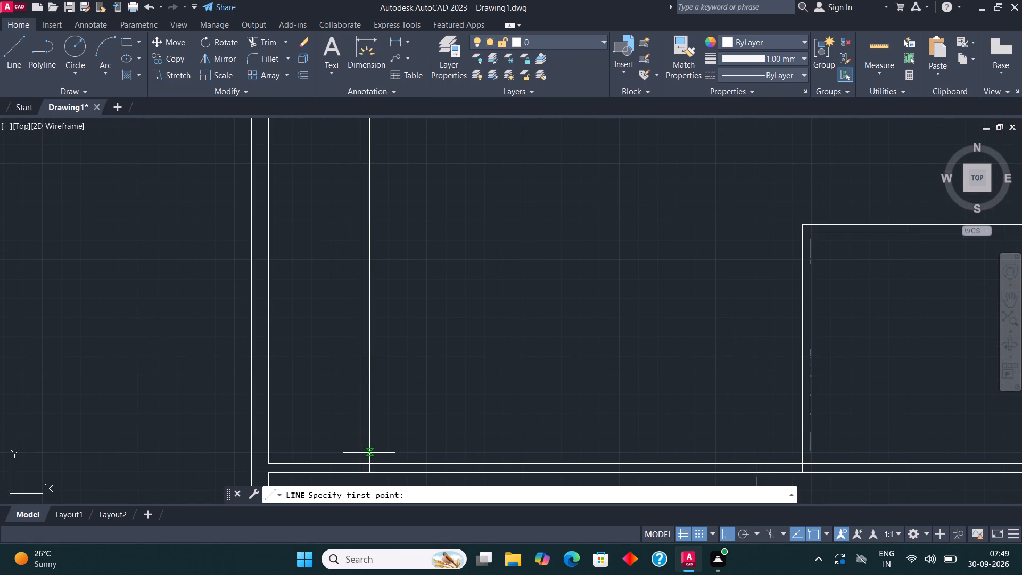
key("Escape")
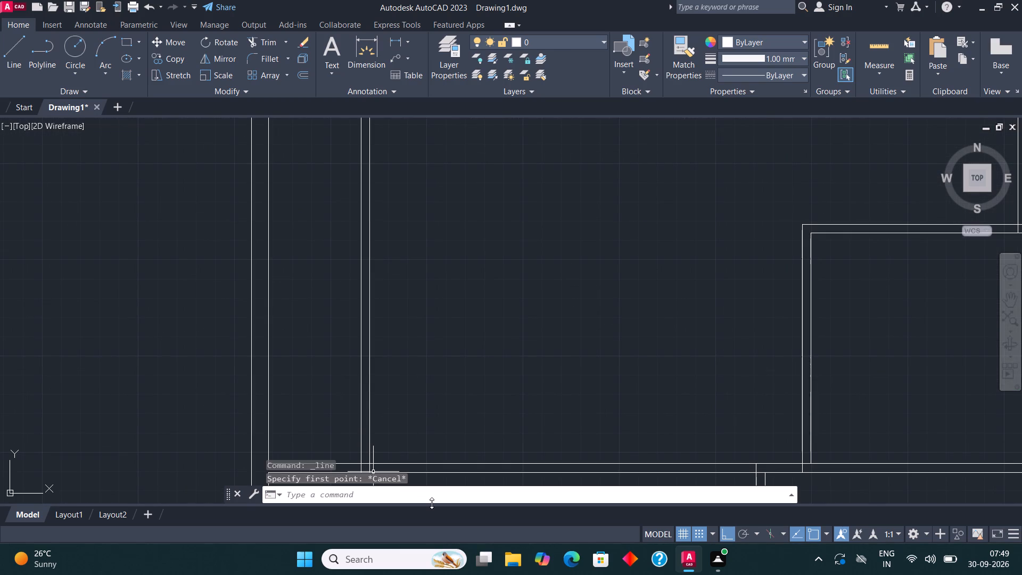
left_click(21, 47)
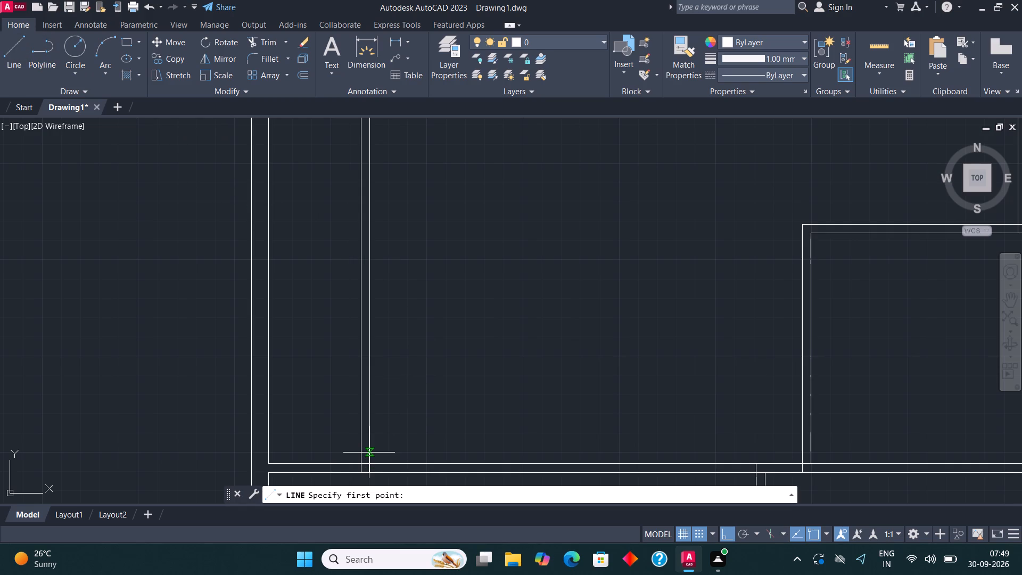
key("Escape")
Turn off the Endpoint, Midpoint and Center object snaps in the drafting settings.
key("d")
key("s")
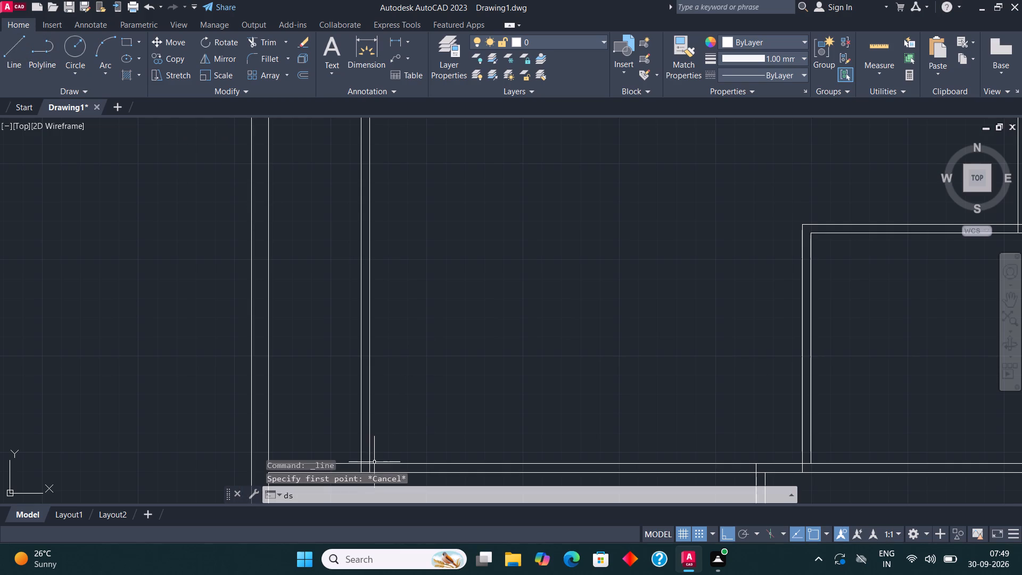
key("Return")
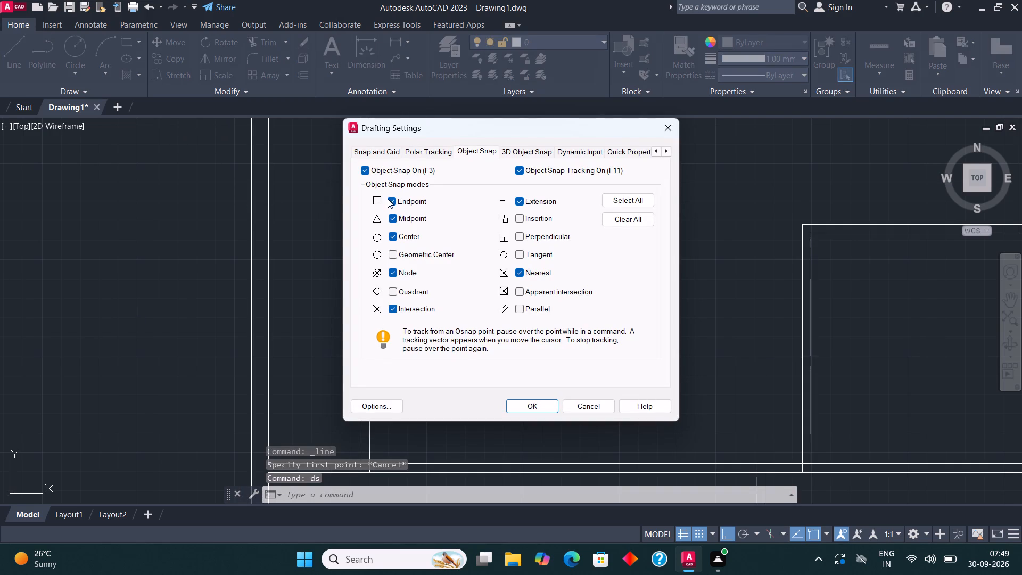
left_click(392, 203)
left_click(394, 215)
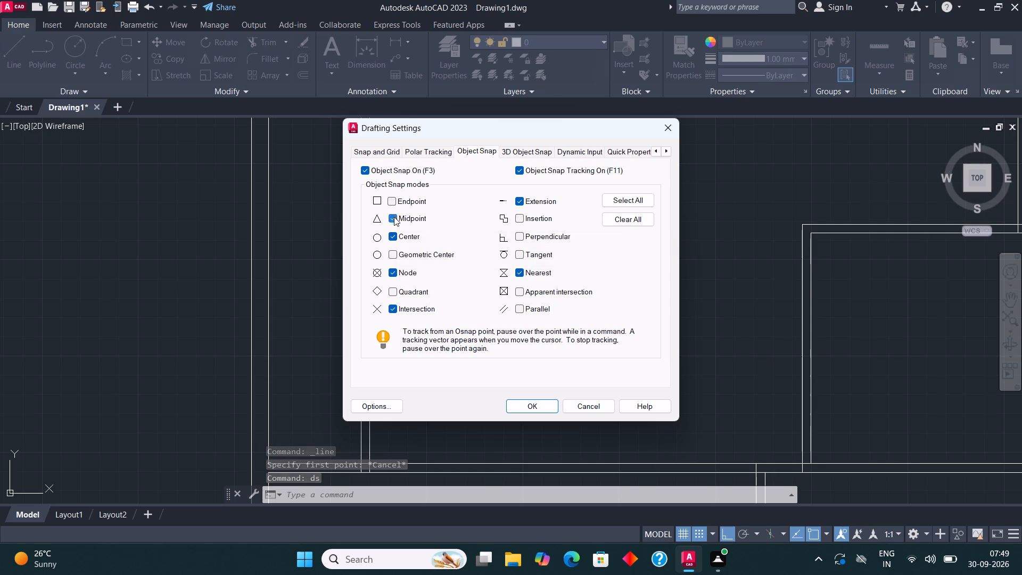
left_click(390, 234)
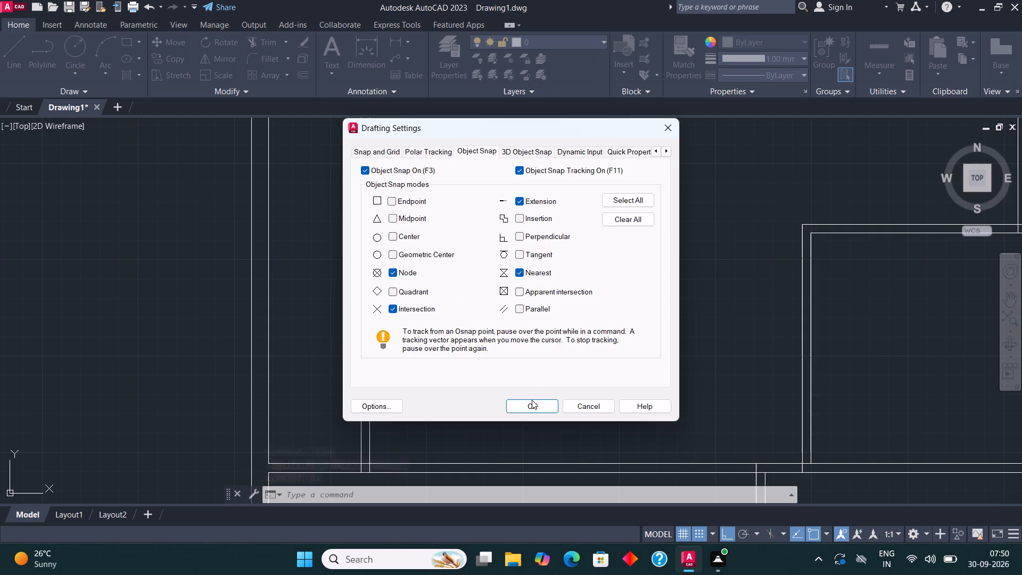
left_click(533, 405)
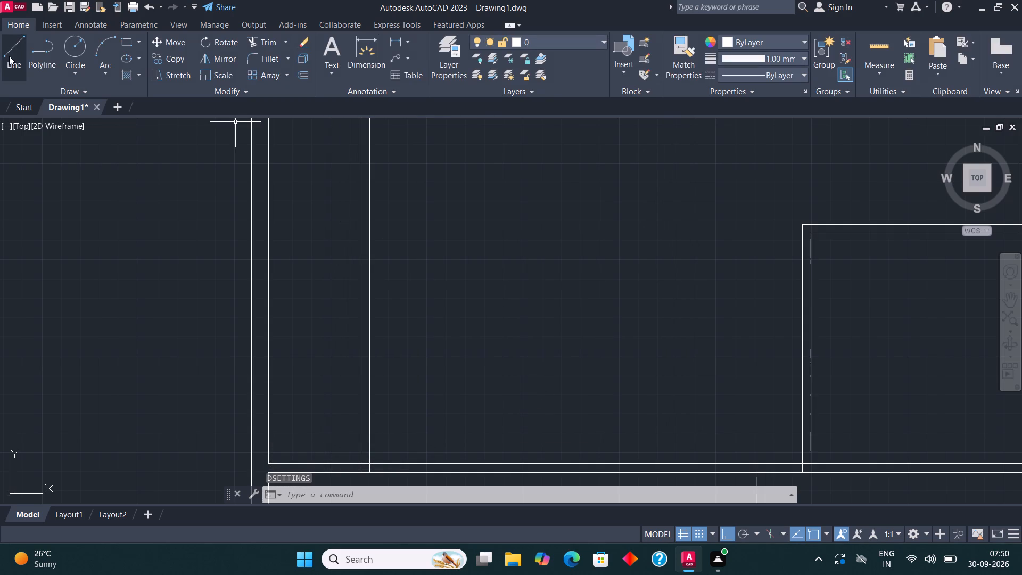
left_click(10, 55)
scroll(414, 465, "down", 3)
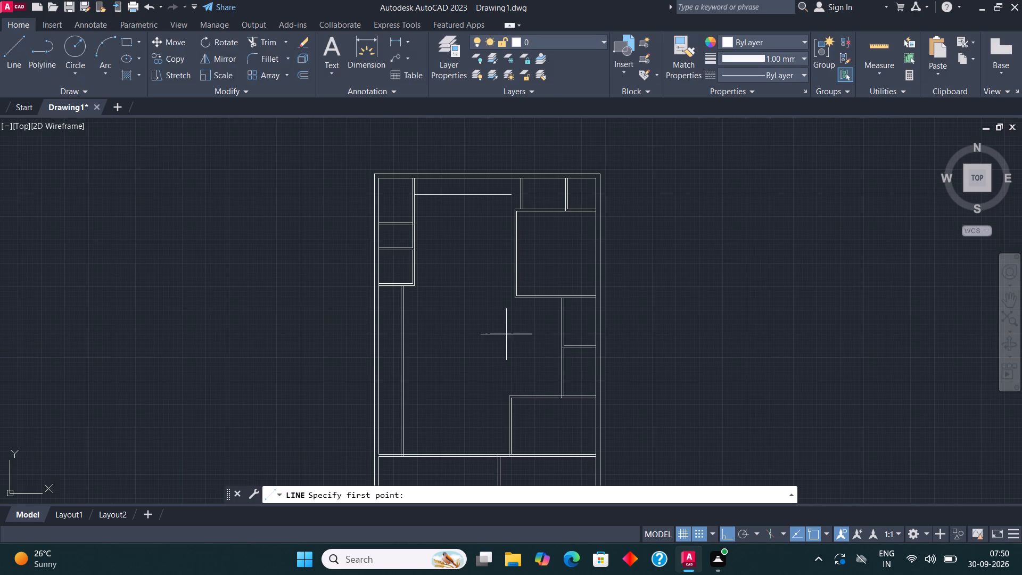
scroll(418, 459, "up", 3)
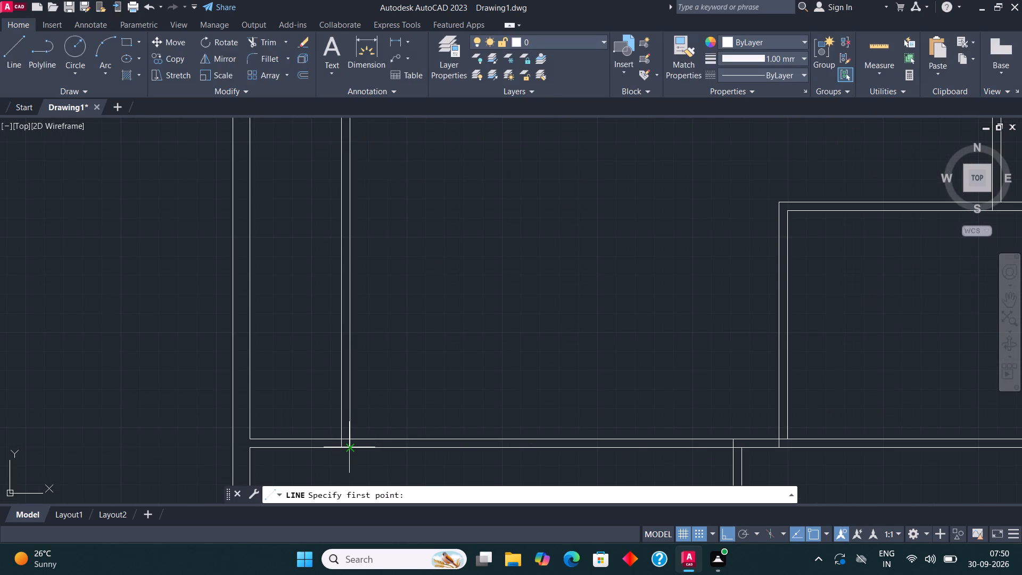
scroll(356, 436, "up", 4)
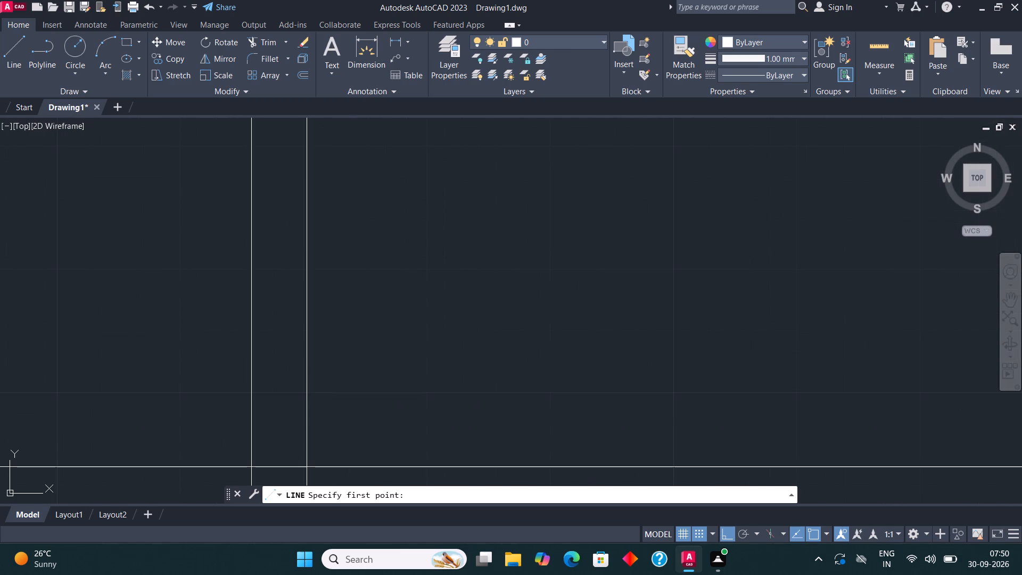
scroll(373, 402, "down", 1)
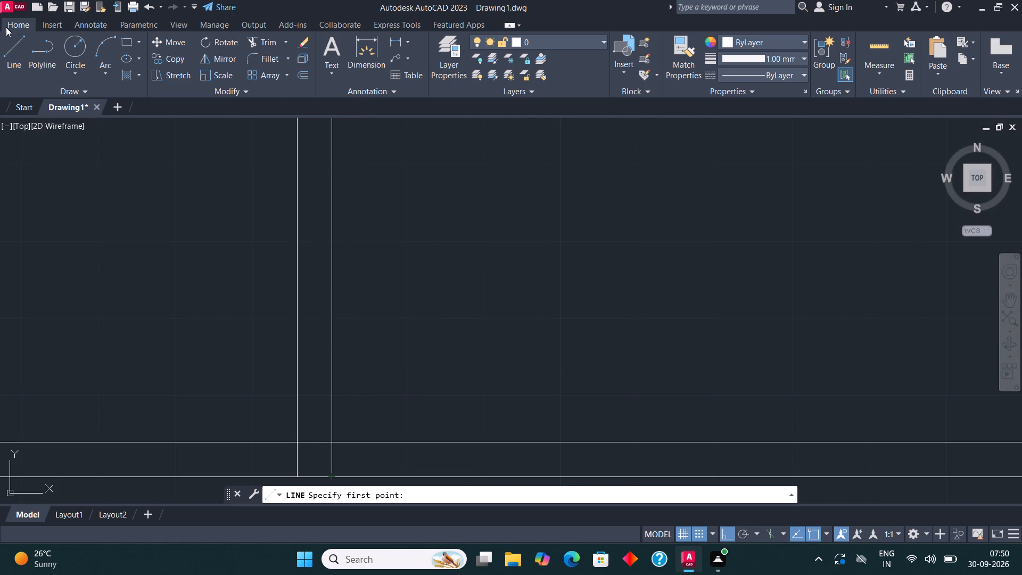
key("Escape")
Turn the Endpoint object snap back on in the drafting settings.
type("ds")
key("Return")
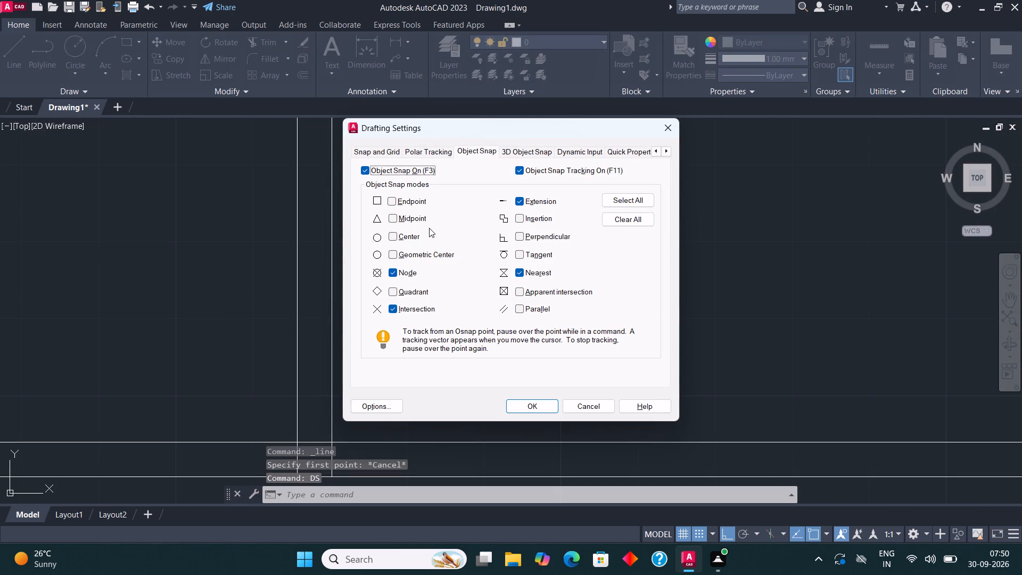
left_click(392, 201)
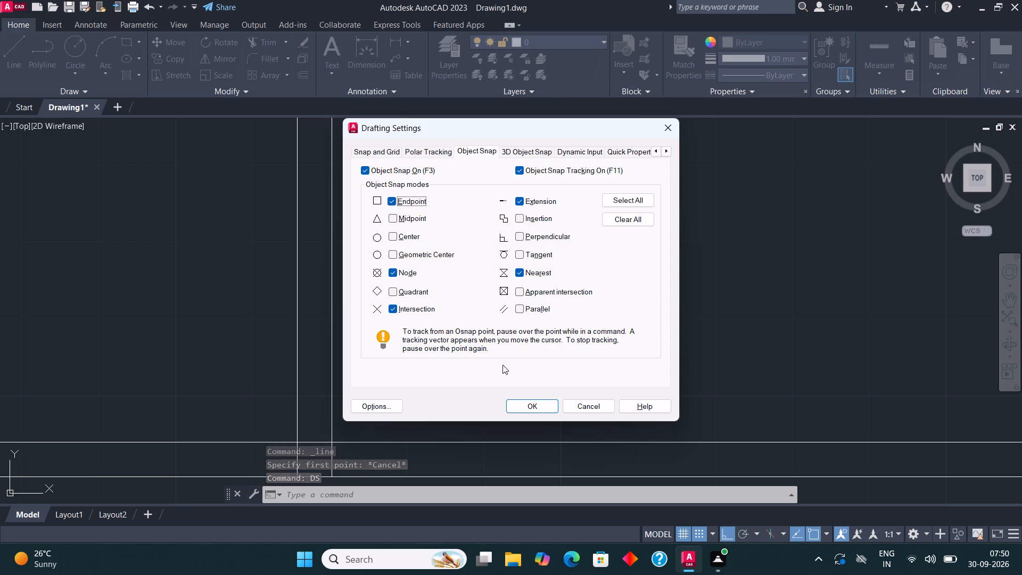
left_click(532, 407)
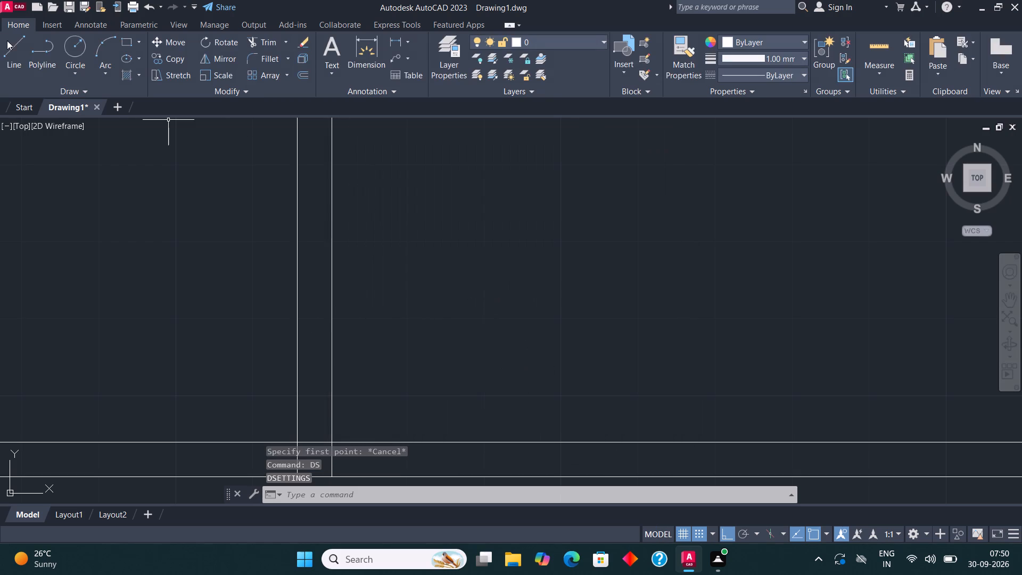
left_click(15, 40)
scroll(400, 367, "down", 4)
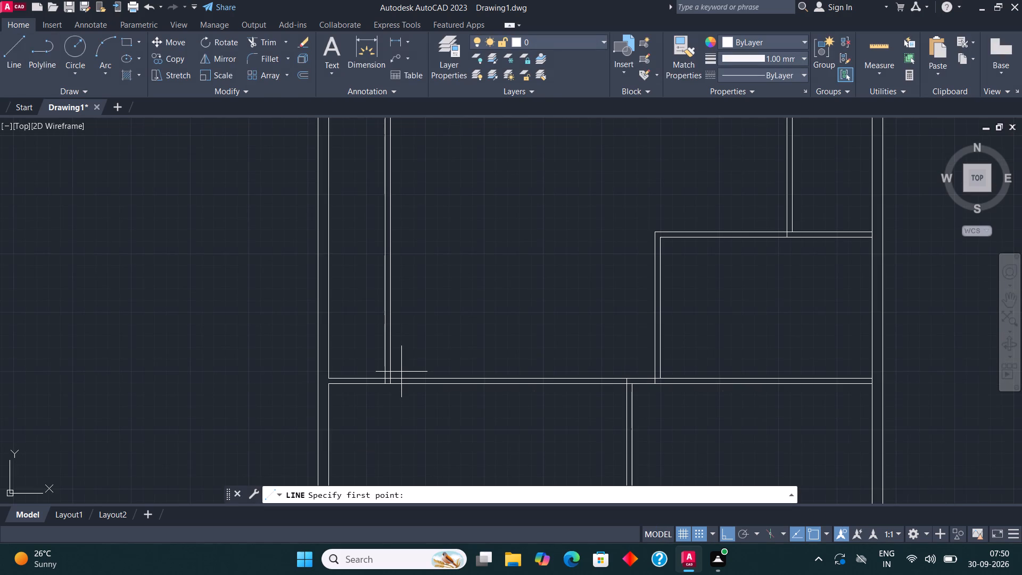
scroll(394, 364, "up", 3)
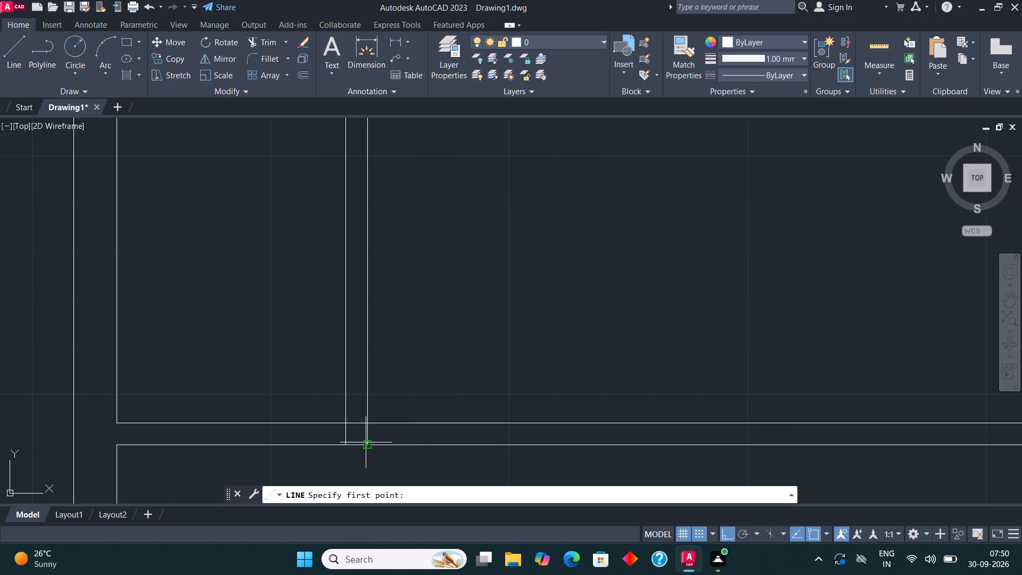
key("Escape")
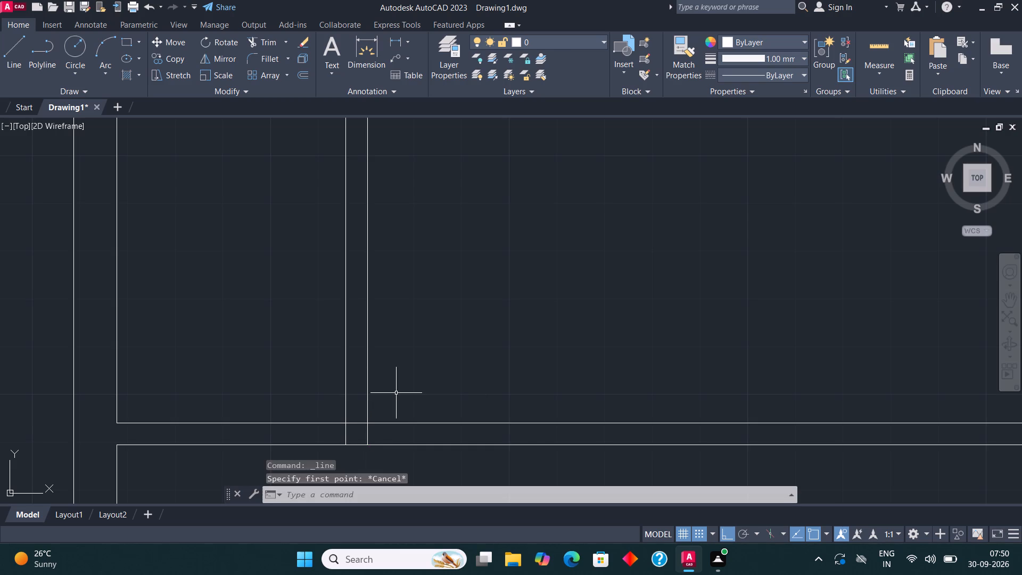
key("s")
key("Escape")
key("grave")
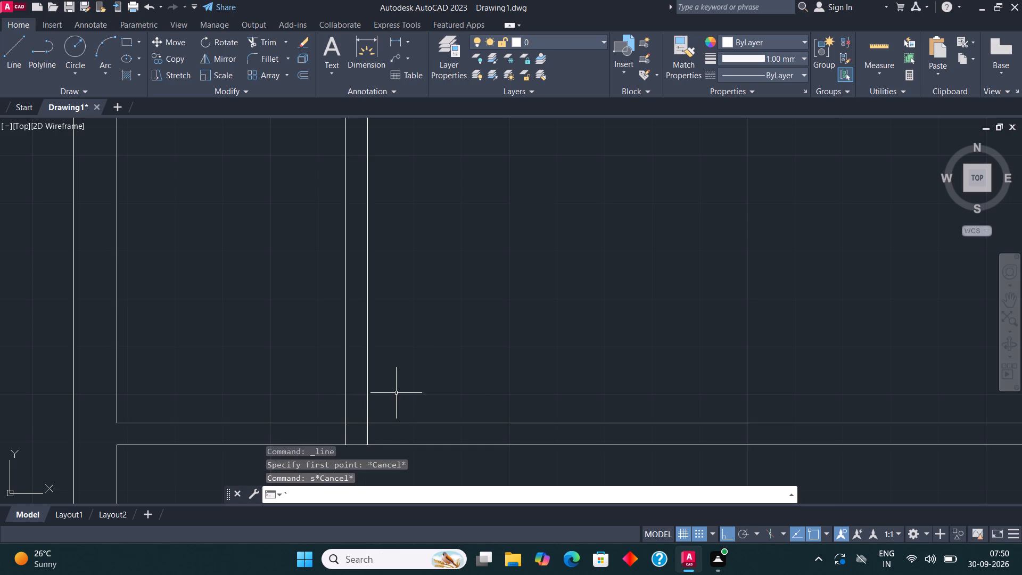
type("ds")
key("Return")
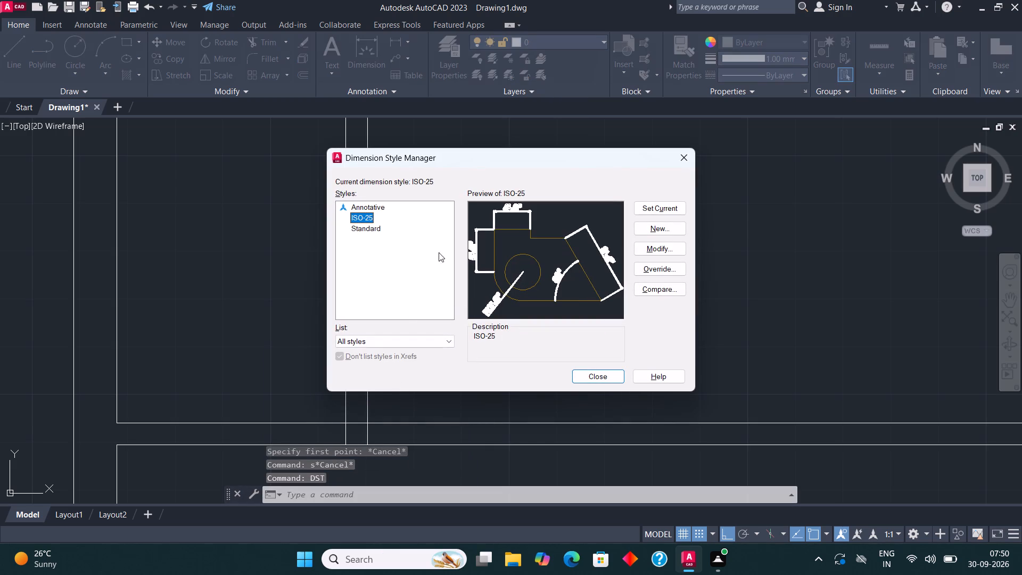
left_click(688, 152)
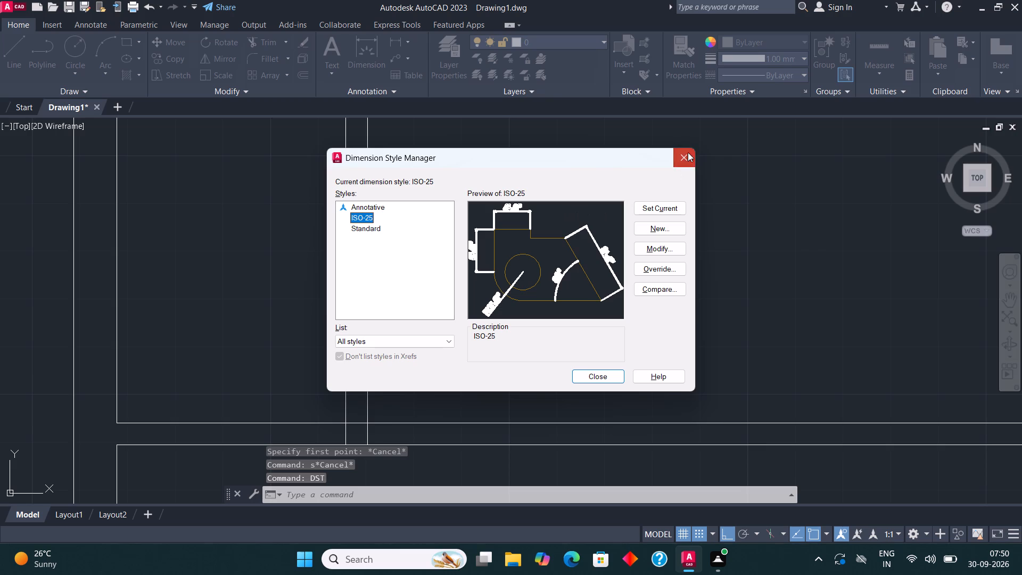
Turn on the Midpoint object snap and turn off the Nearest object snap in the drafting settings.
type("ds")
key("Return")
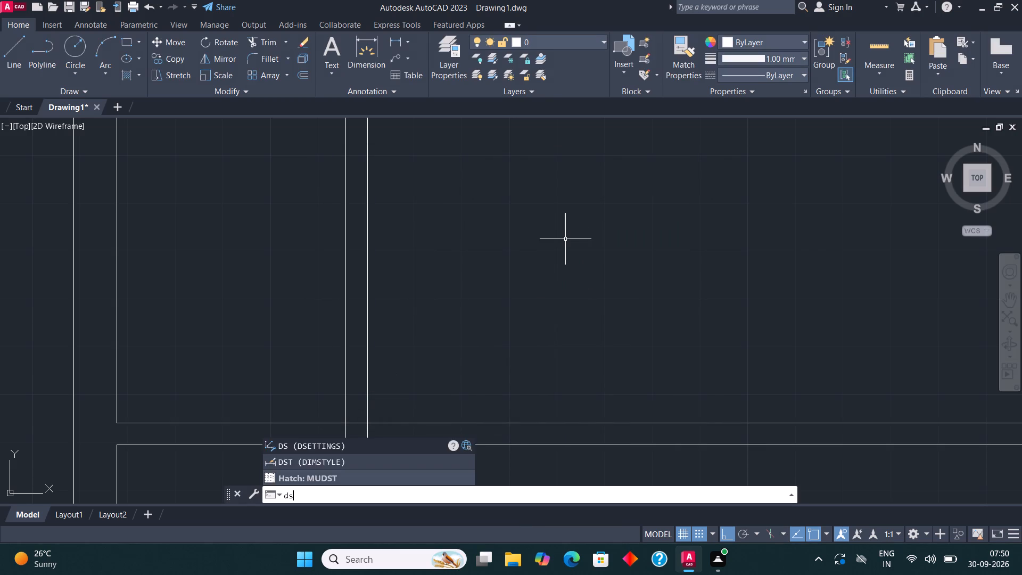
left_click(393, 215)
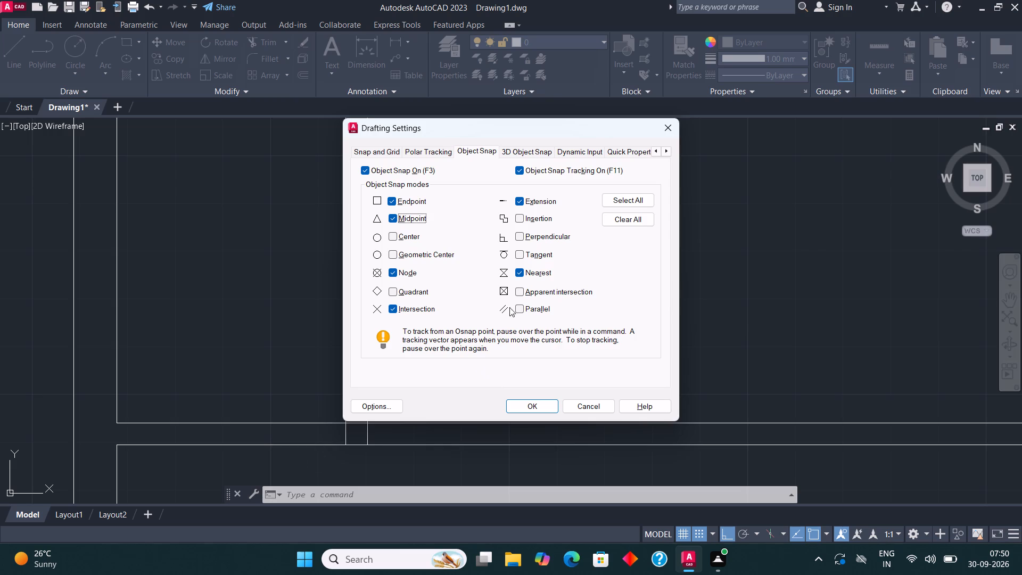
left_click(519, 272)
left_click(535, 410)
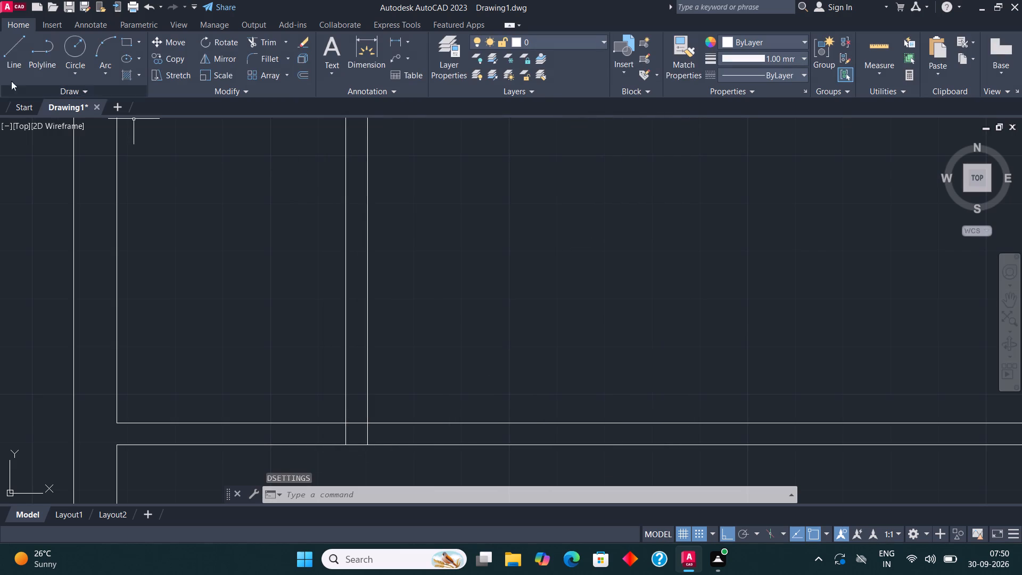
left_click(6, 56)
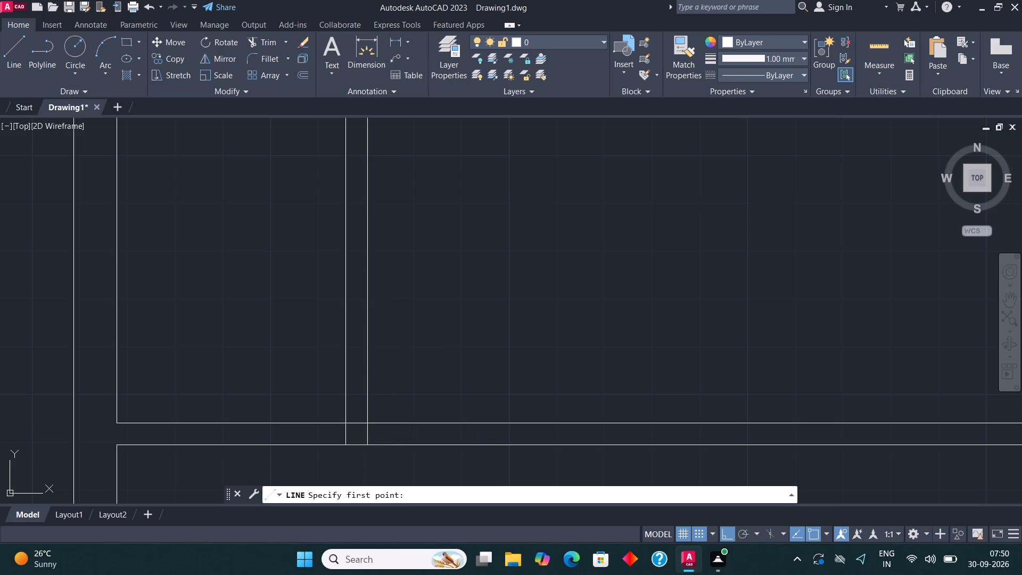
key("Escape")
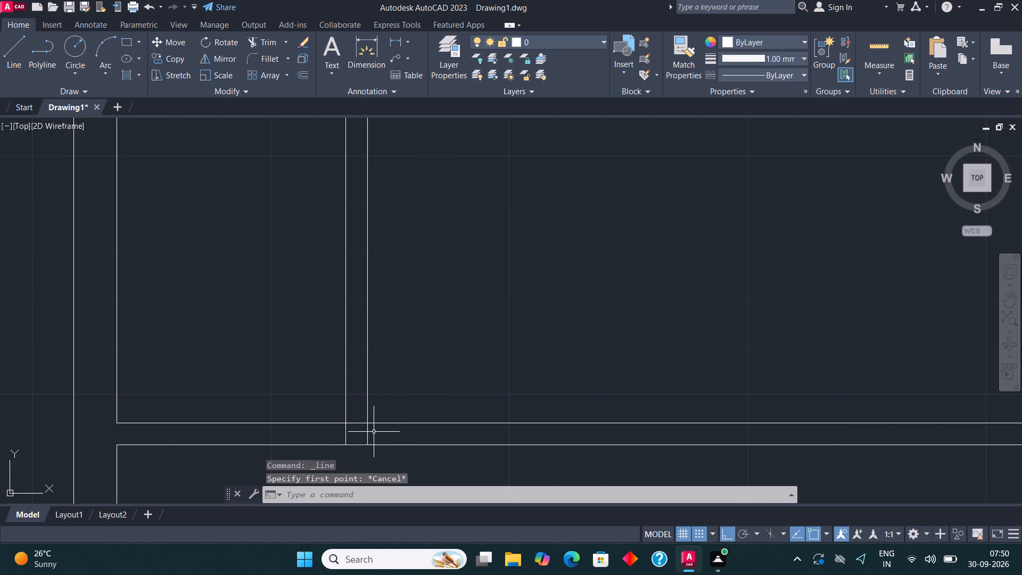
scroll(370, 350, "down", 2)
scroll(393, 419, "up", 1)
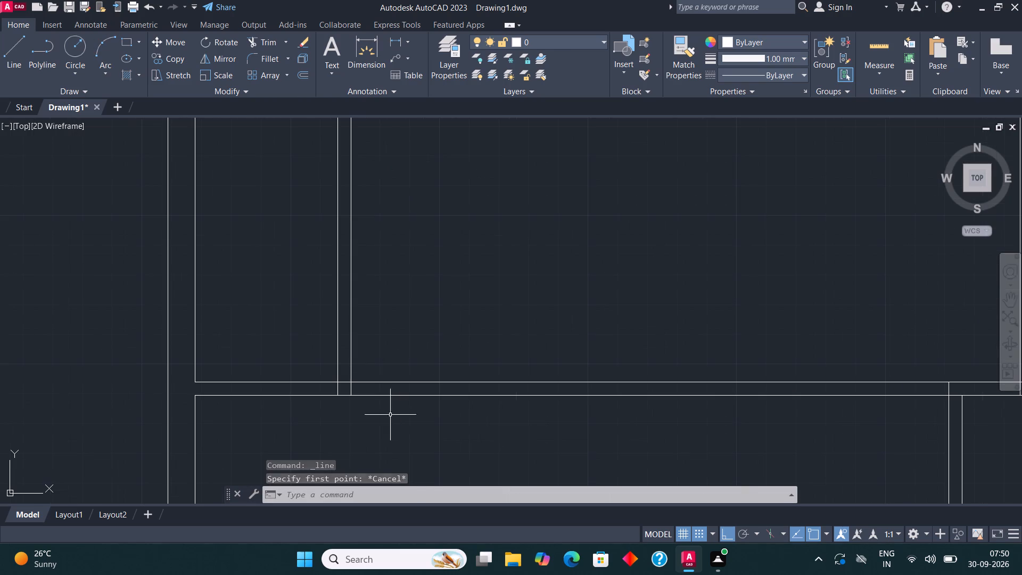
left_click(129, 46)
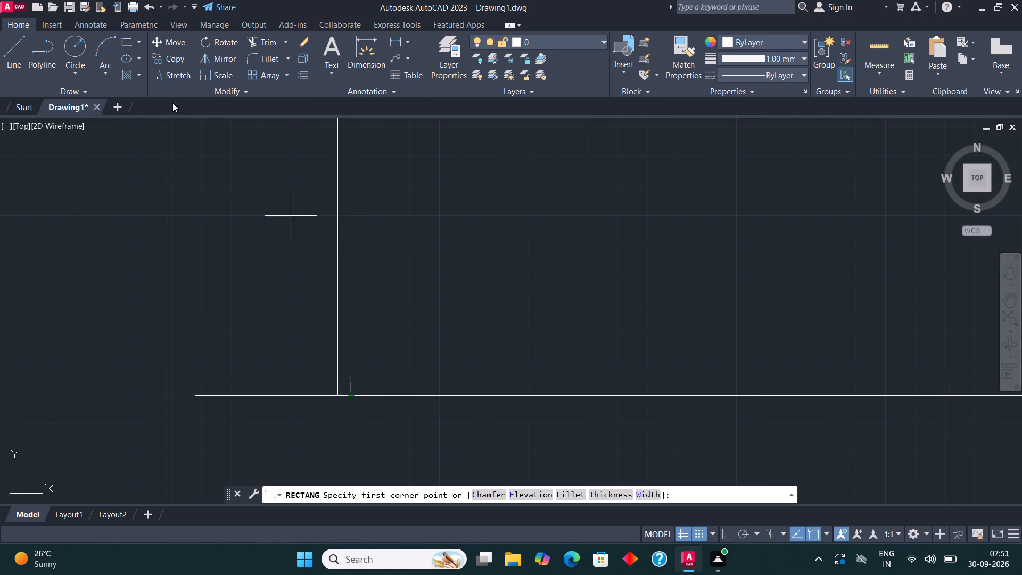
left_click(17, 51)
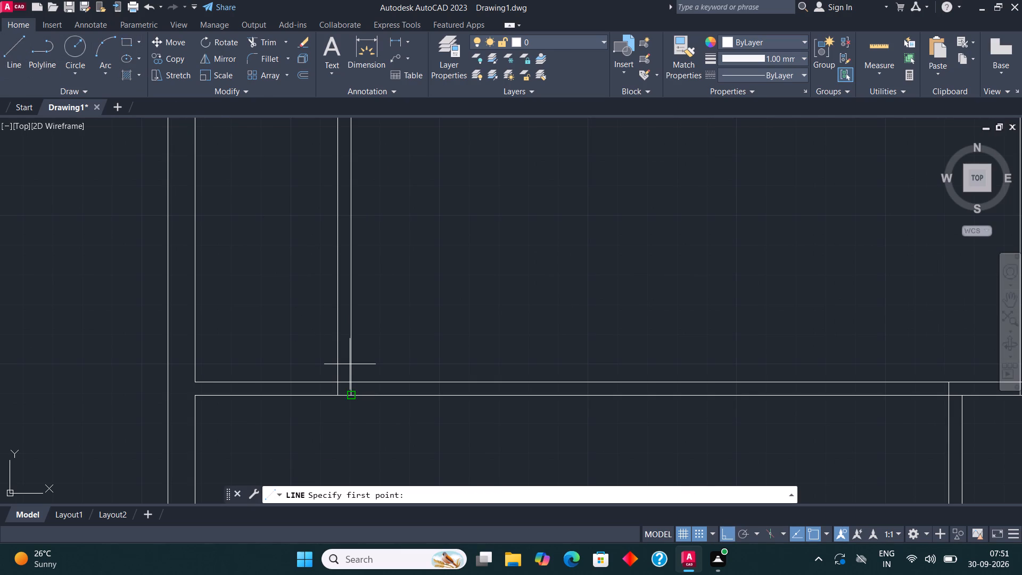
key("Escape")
Turn on all object snap modes in the drafting settings, keeping the polar tracking vector display on.
type("ds")
key("Return")
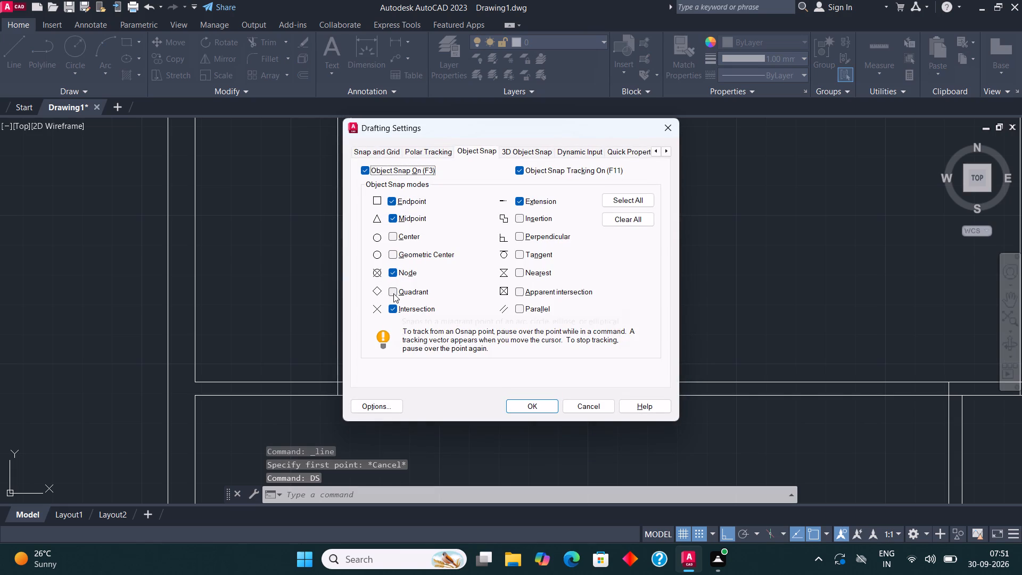
left_click(394, 292)
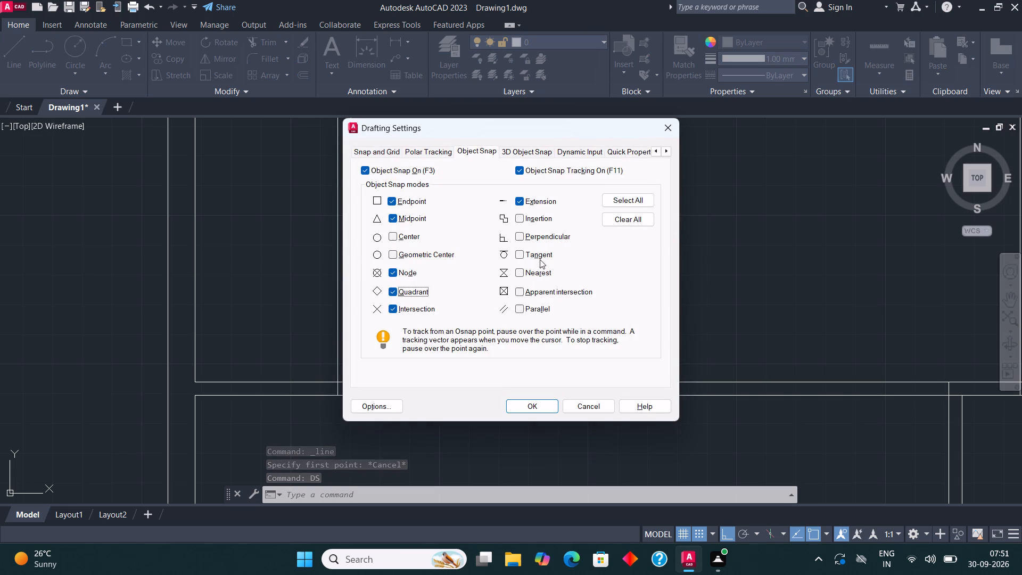
left_click(642, 202)
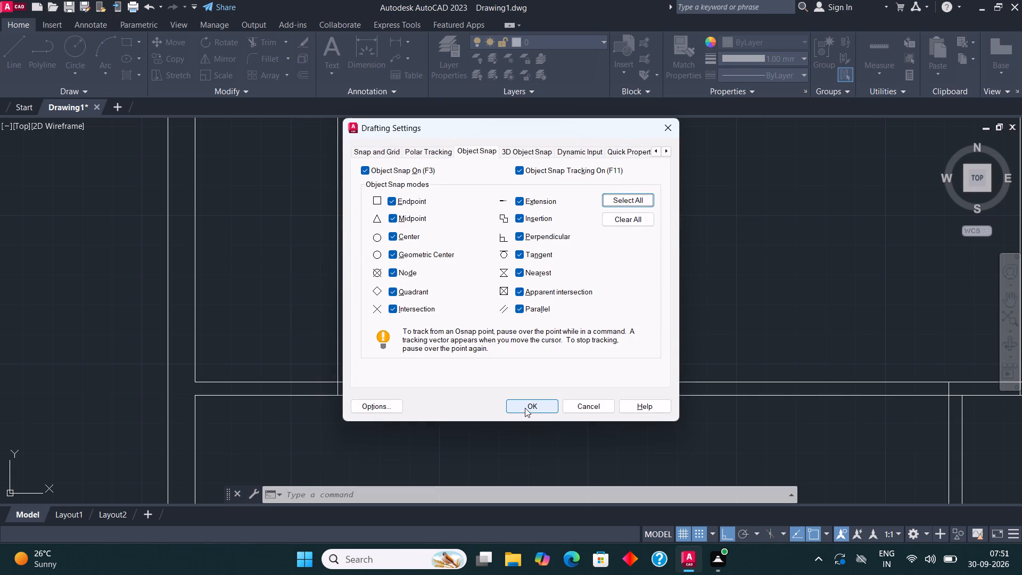
left_click(383, 408)
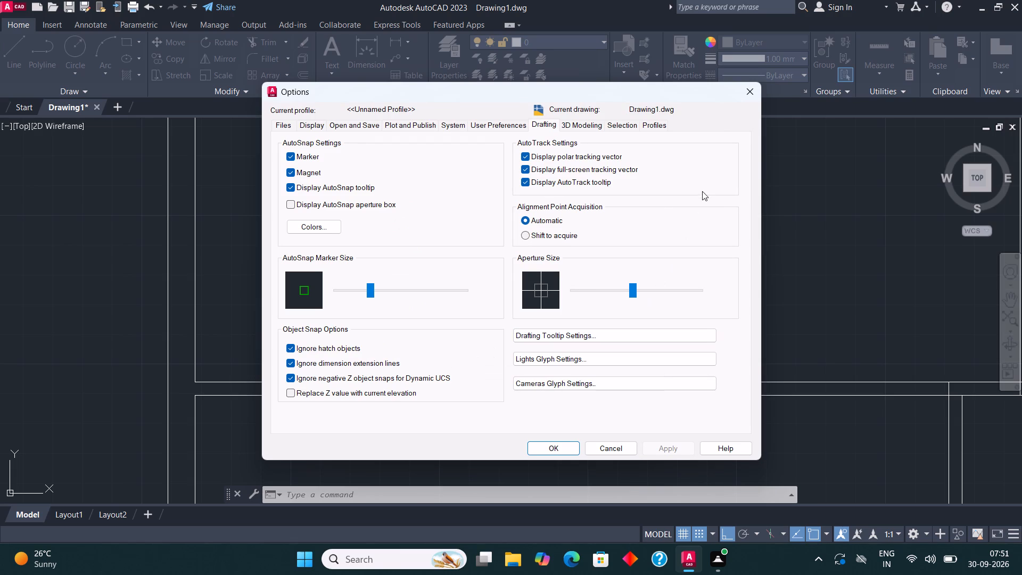
left_click(596, 157)
left_click(531, 152)
left_click(551, 448)
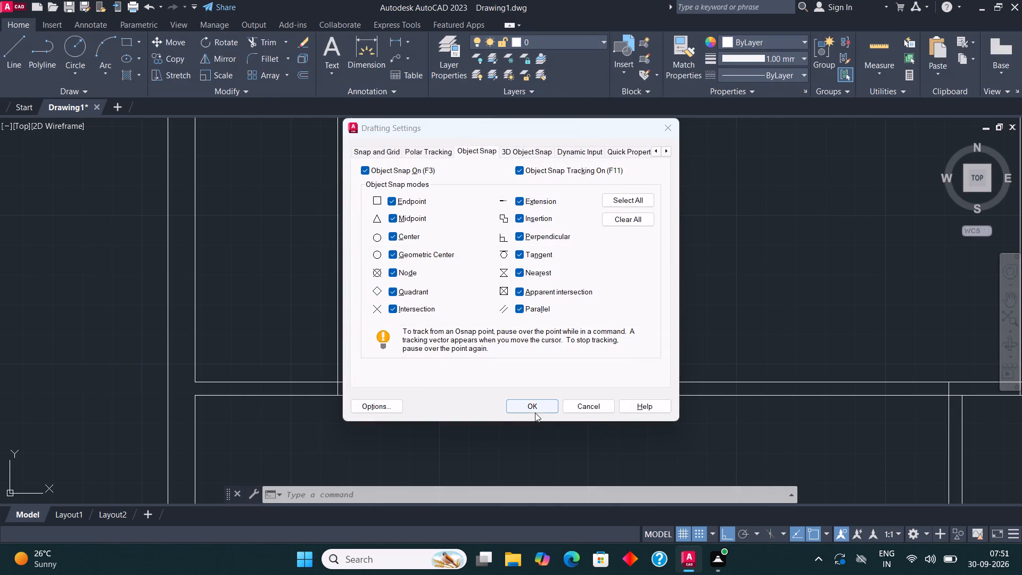
left_click(528, 400)
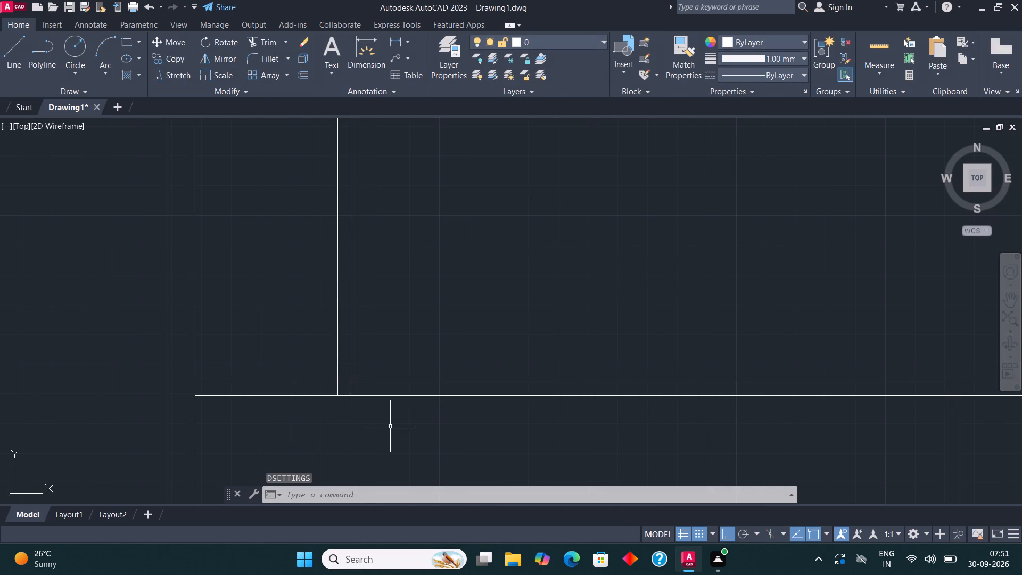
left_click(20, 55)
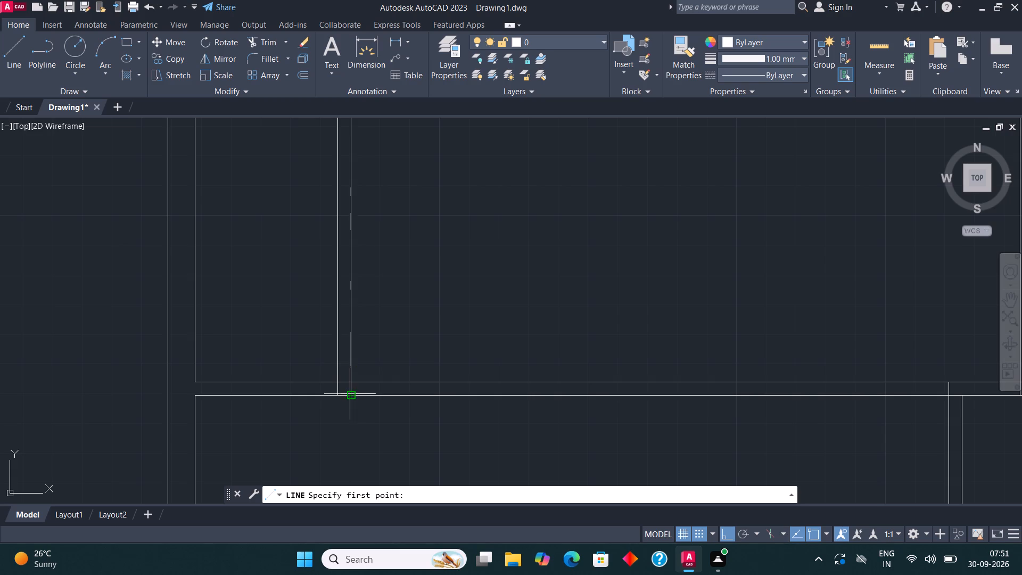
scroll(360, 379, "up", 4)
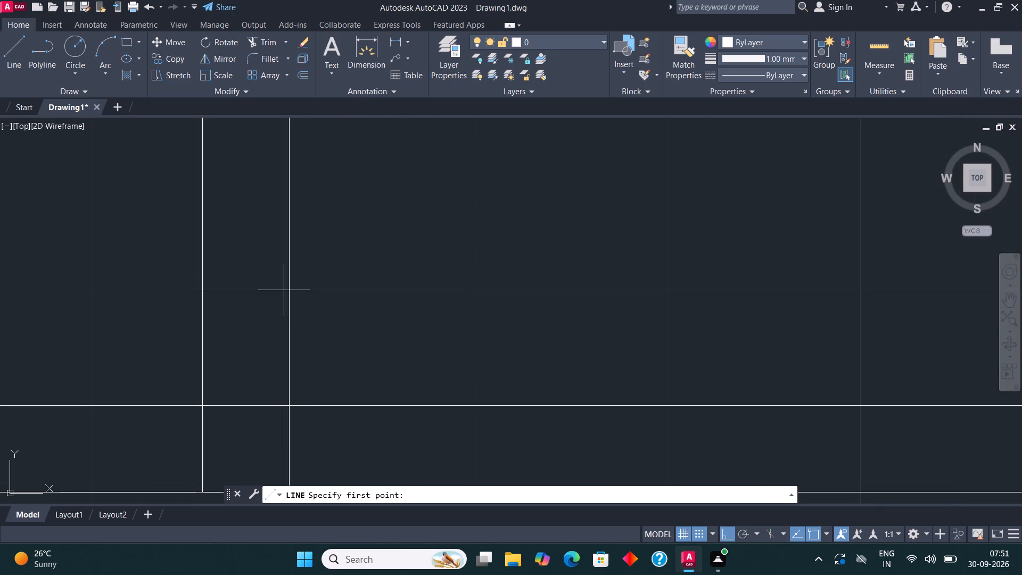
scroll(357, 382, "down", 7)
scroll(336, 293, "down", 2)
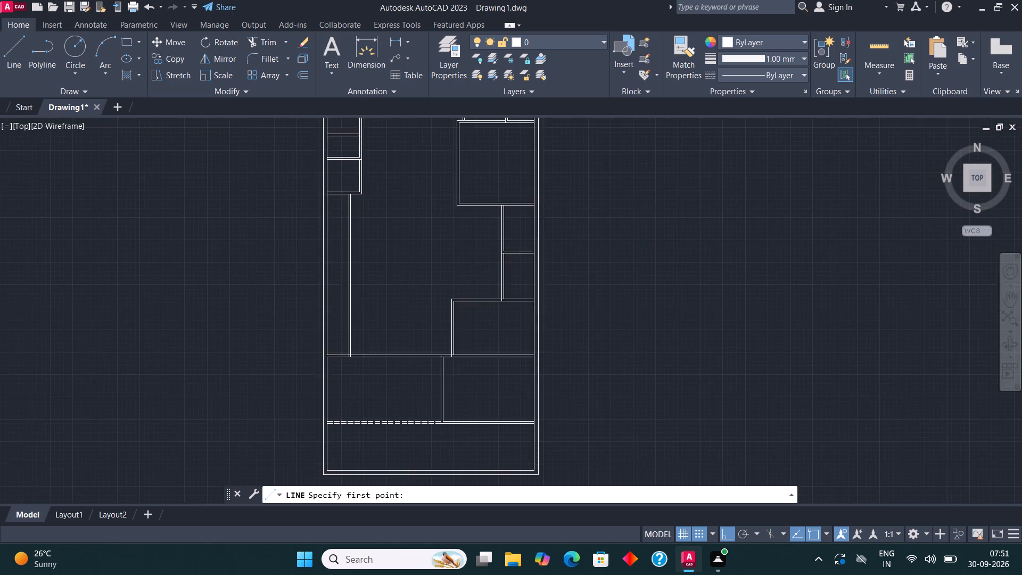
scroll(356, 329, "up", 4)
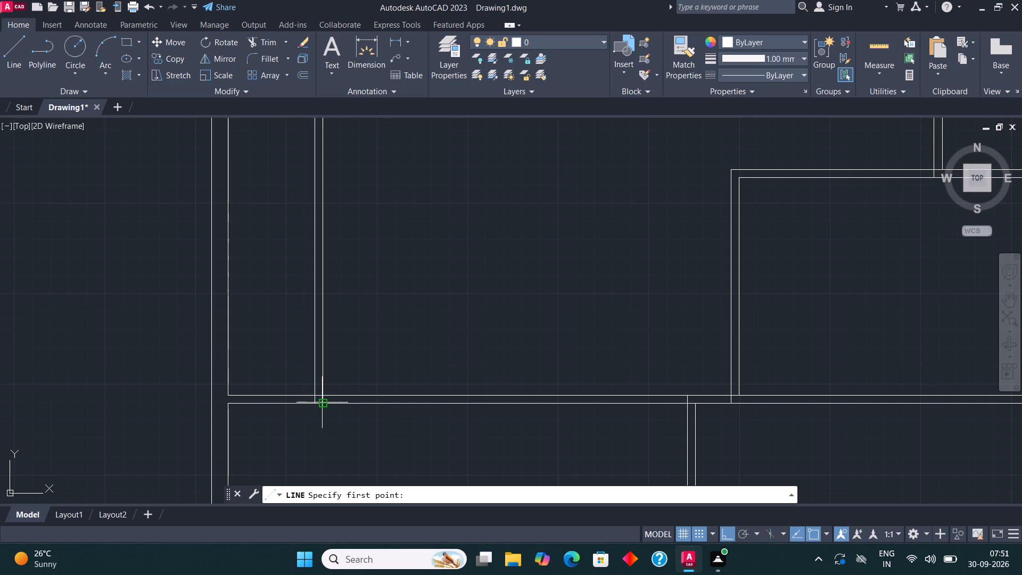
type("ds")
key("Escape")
Turn off the Intersection, Quadrant, Parallel, Apparent intersection, Nearest, Tangent, Extension and Geometric Center object snaps in the drafting settings.
type("ds")
key("Return")
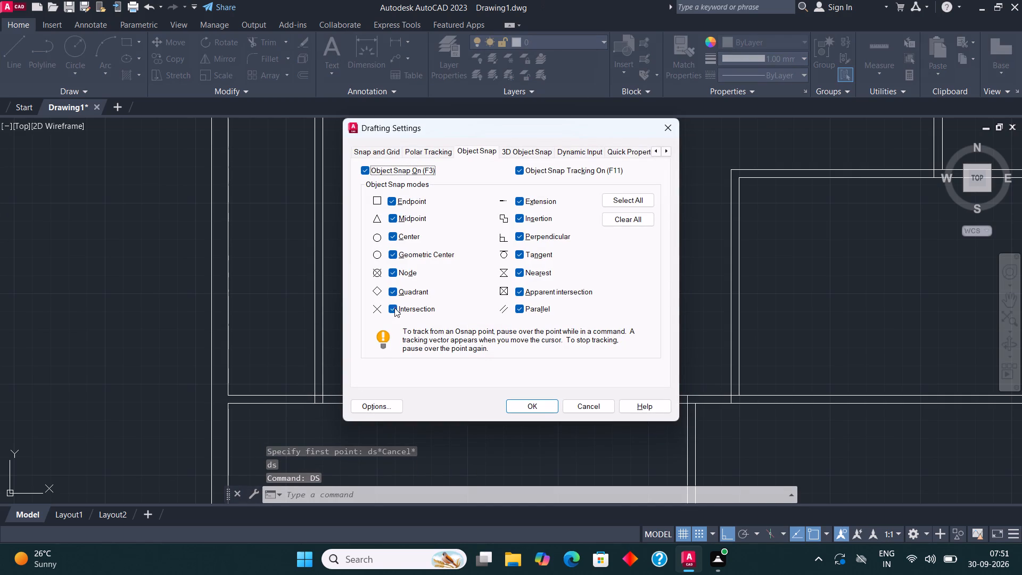
left_click(392, 307)
left_click(391, 292)
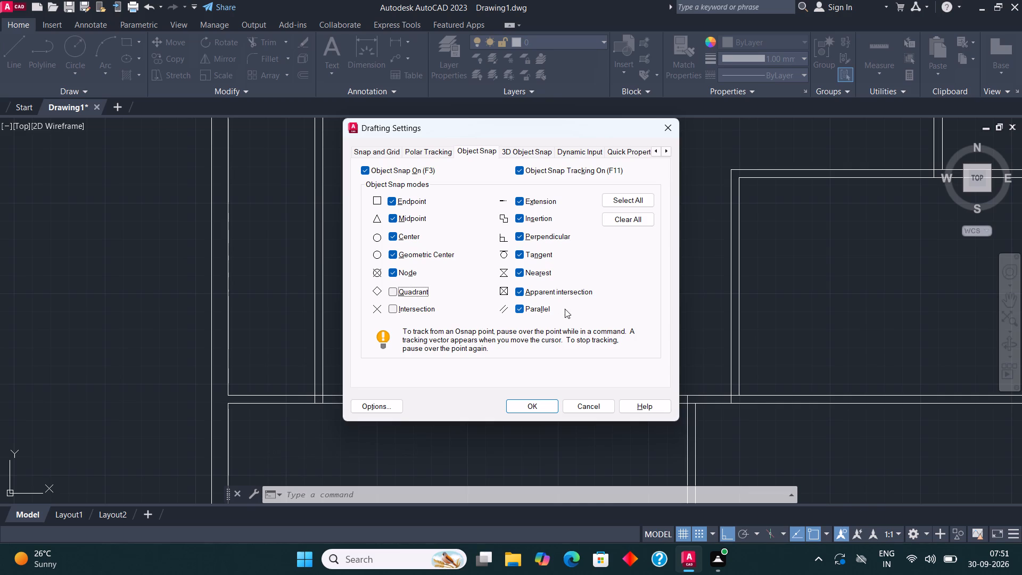
left_click(518, 310)
left_click(515, 294)
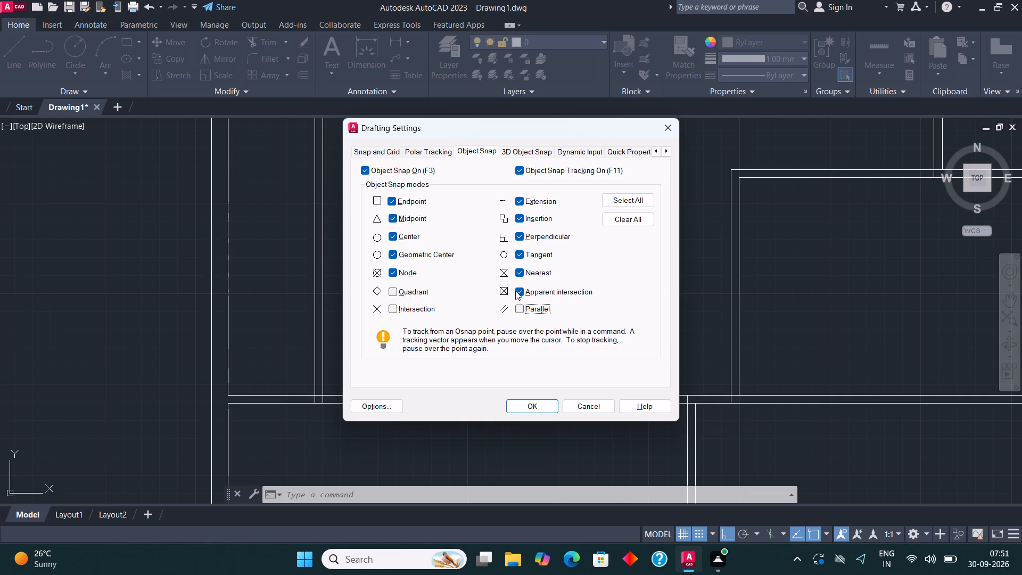
left_click(515, 290)
left_click(522, 272)
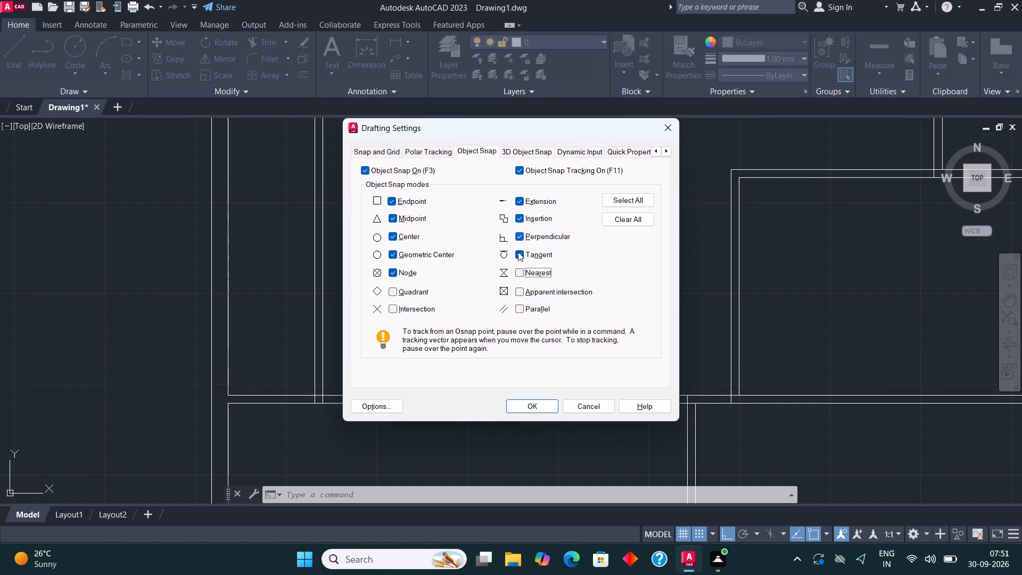
left_click(518, 252)
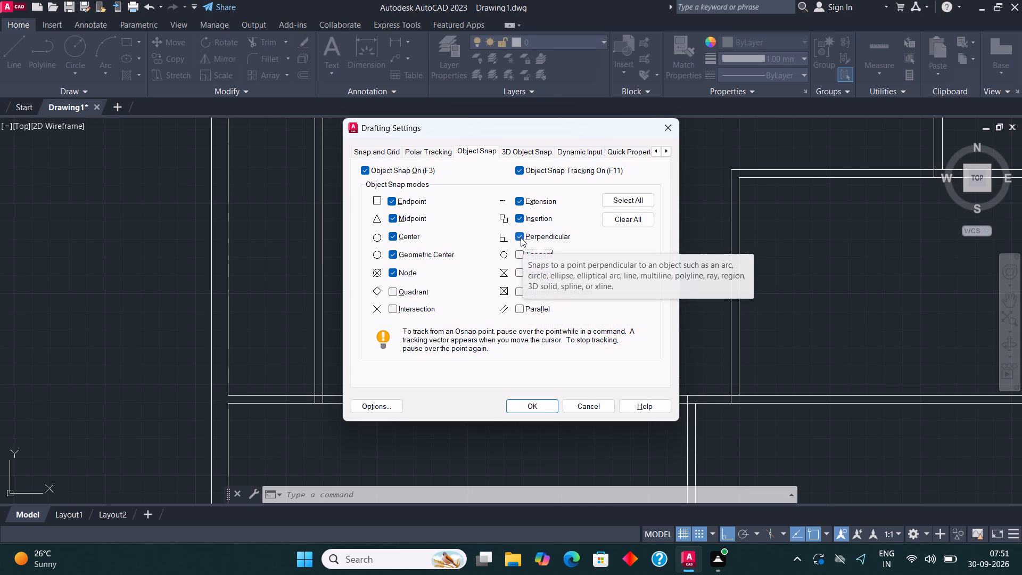
left_click(520, 201)
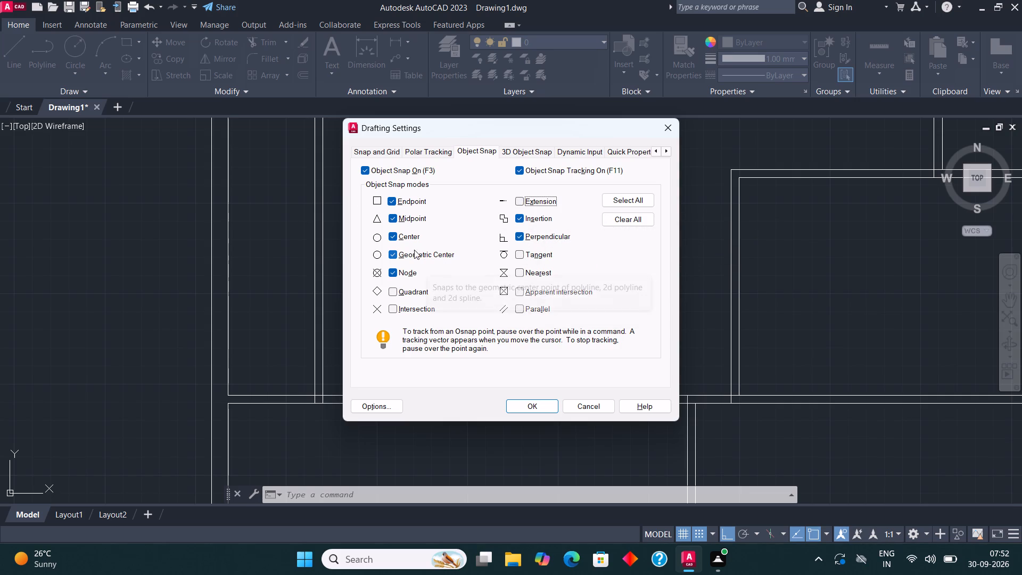
left_click(392, 254)
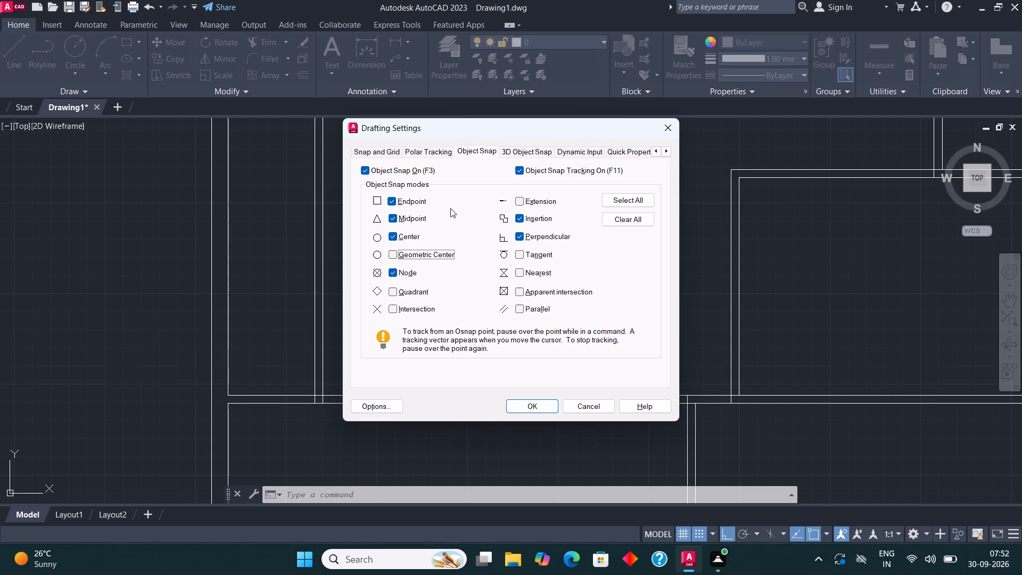
left_click(485, 151)
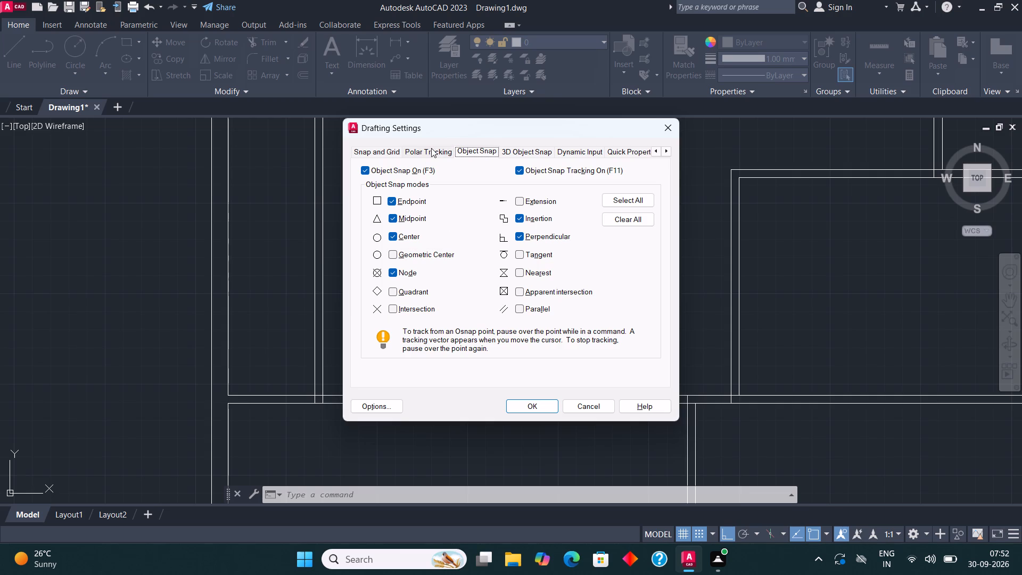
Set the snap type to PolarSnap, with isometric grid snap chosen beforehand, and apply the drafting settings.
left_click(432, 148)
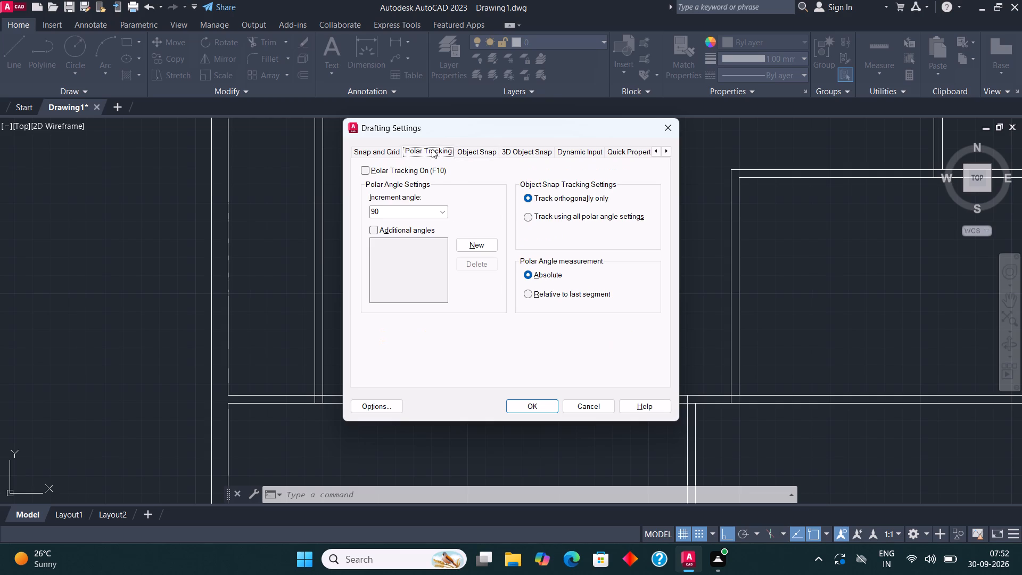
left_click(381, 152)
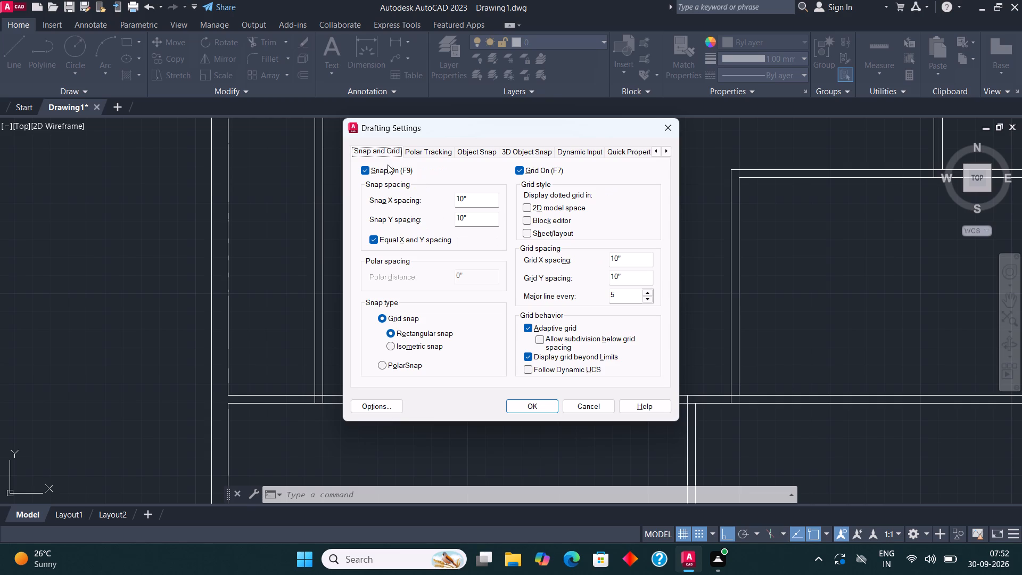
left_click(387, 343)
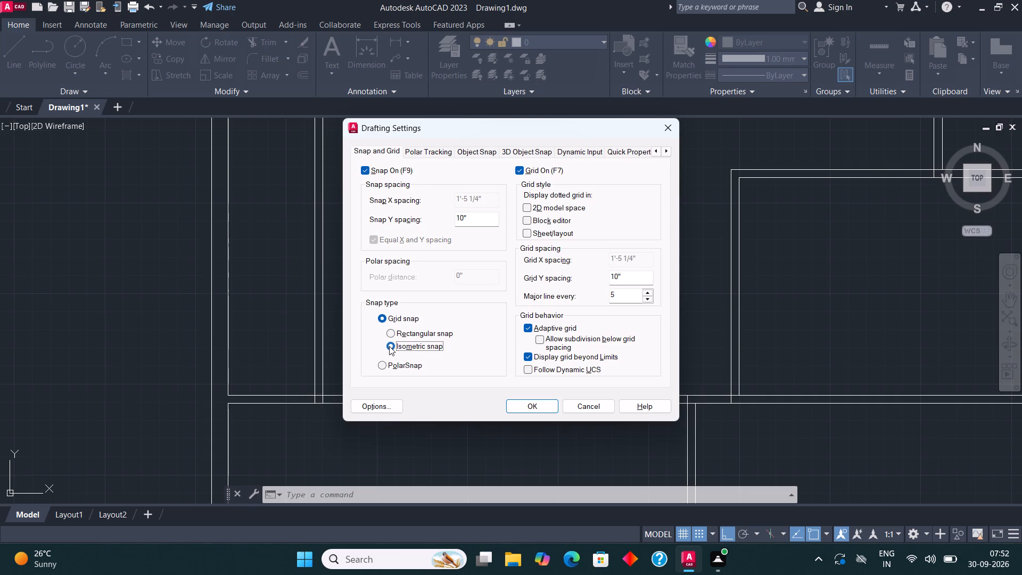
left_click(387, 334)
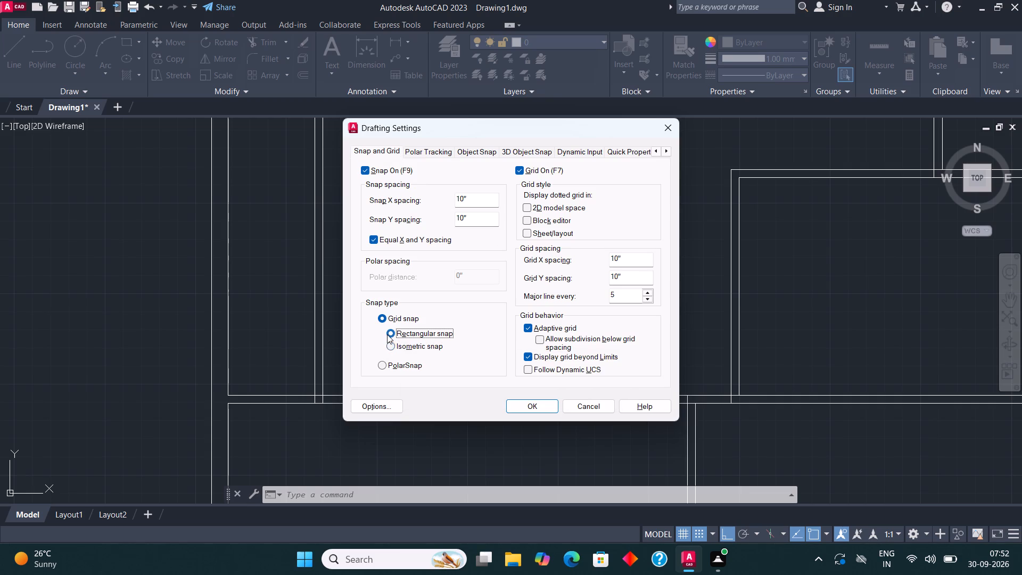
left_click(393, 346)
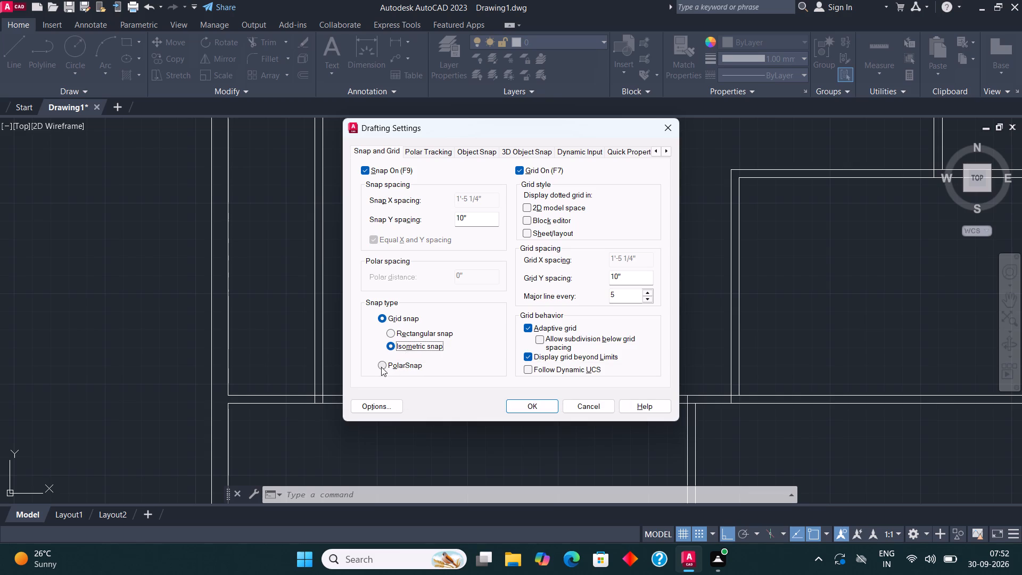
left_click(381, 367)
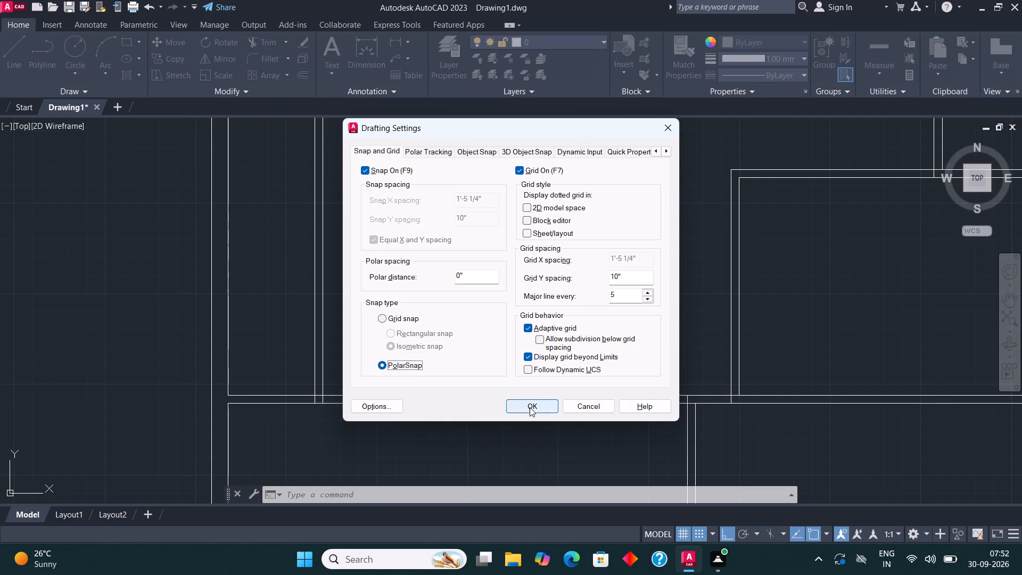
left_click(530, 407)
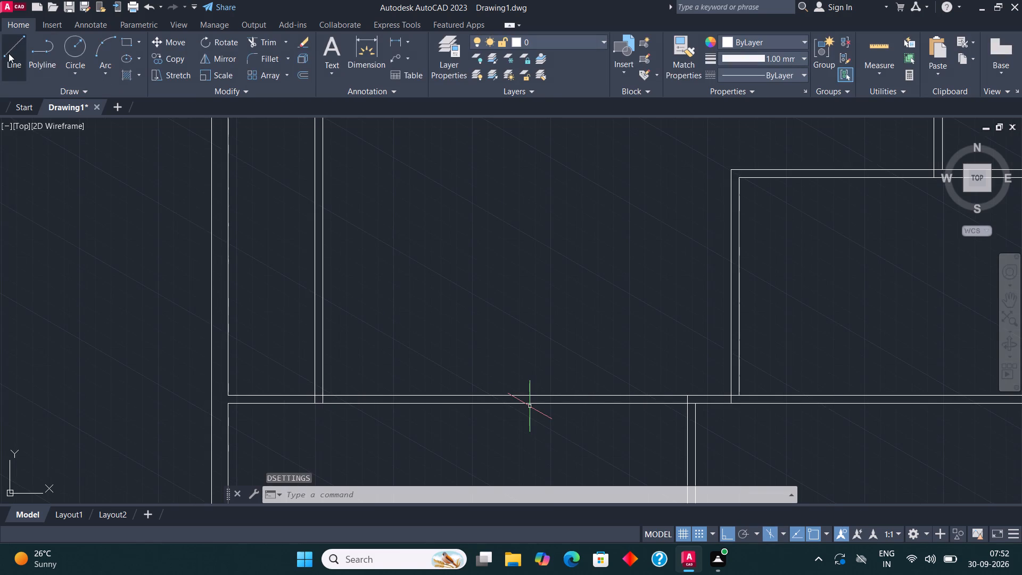
Set the snap type back to Grid snap with Rectangular snap in the drafting settings and apply it.
left_click(22, 65)
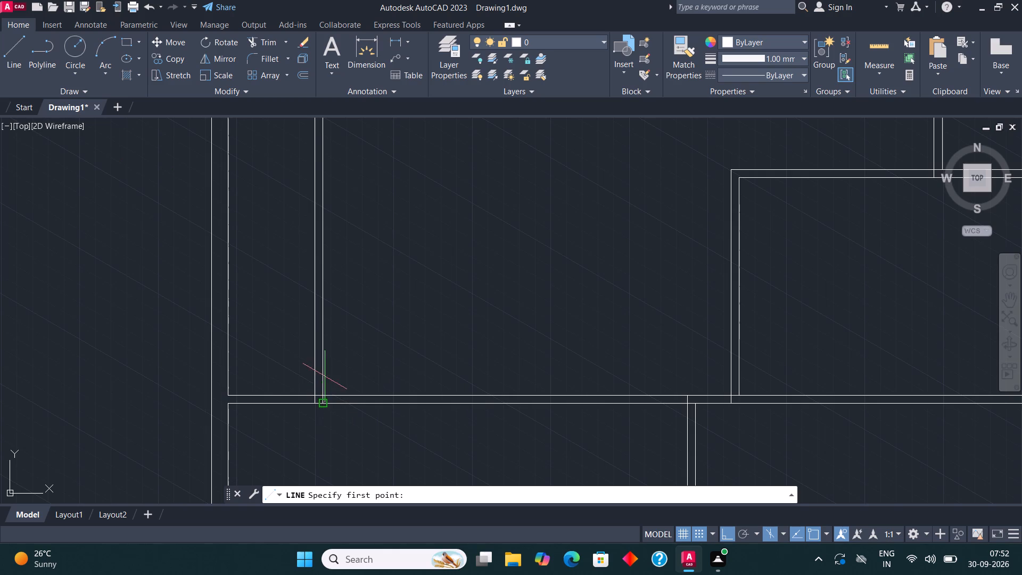
key("Escape")
type("ds")
key("Return")
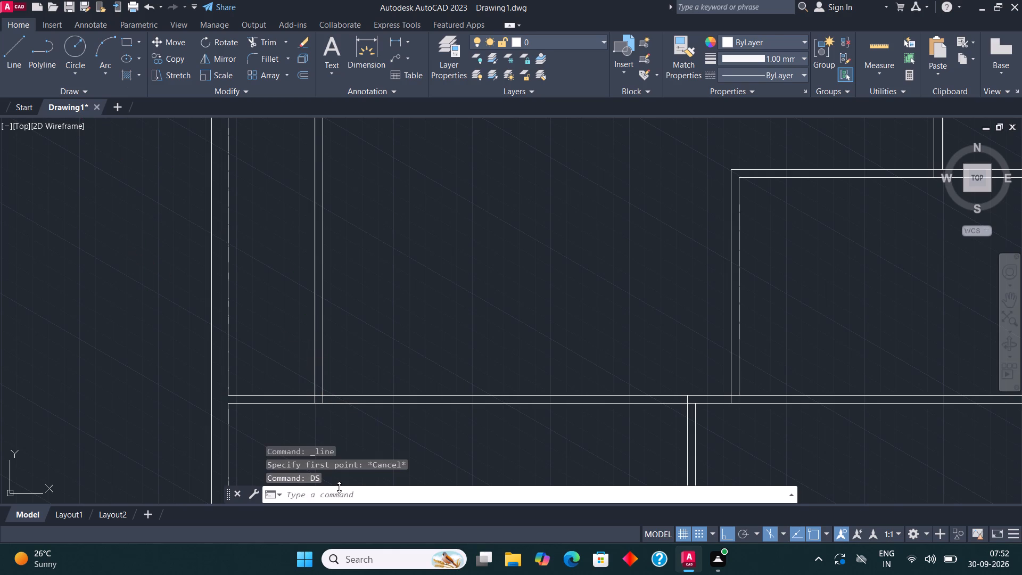
left_click(390, 333)
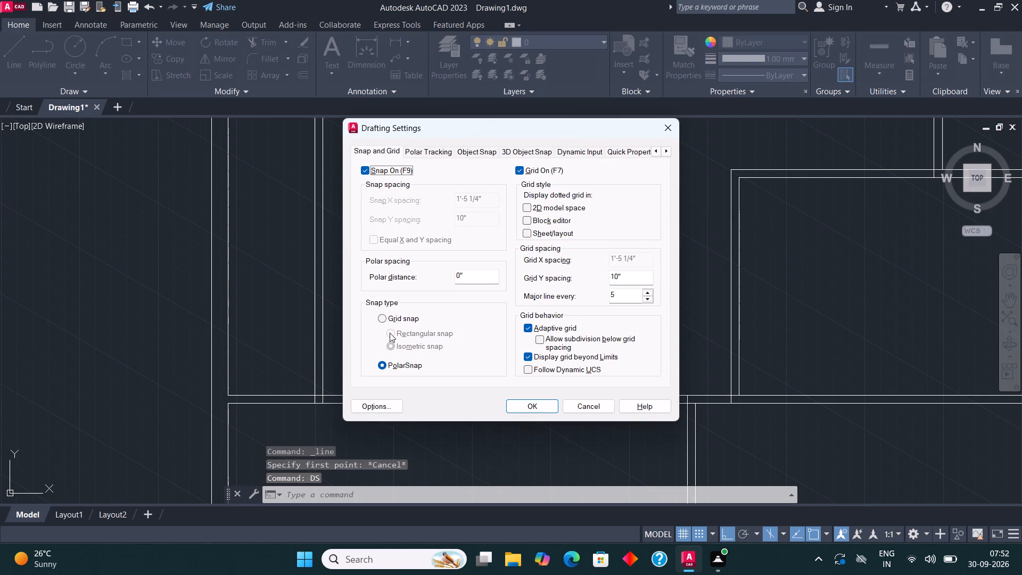
left_click(381, 365)
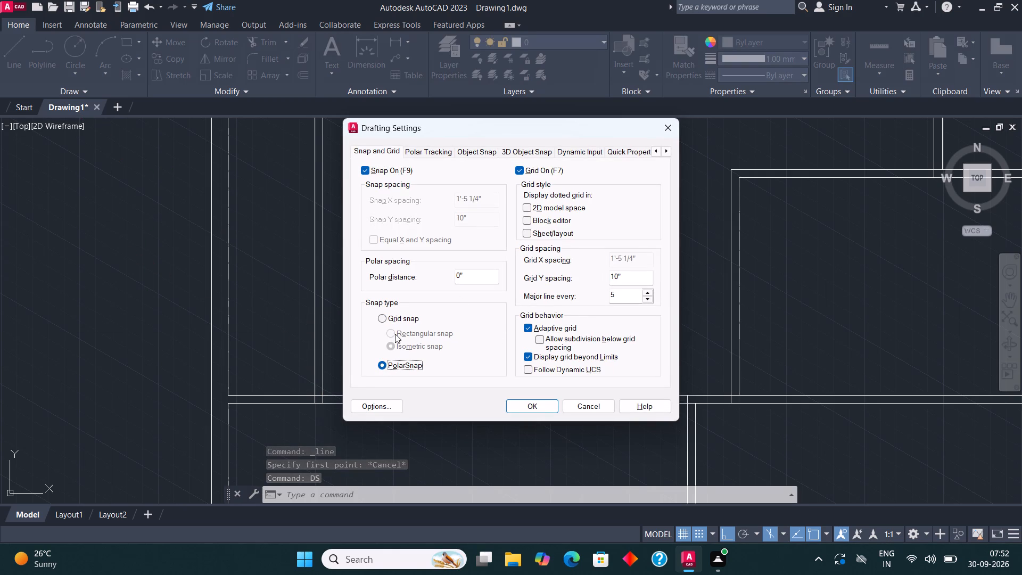
left_click(391, 332)
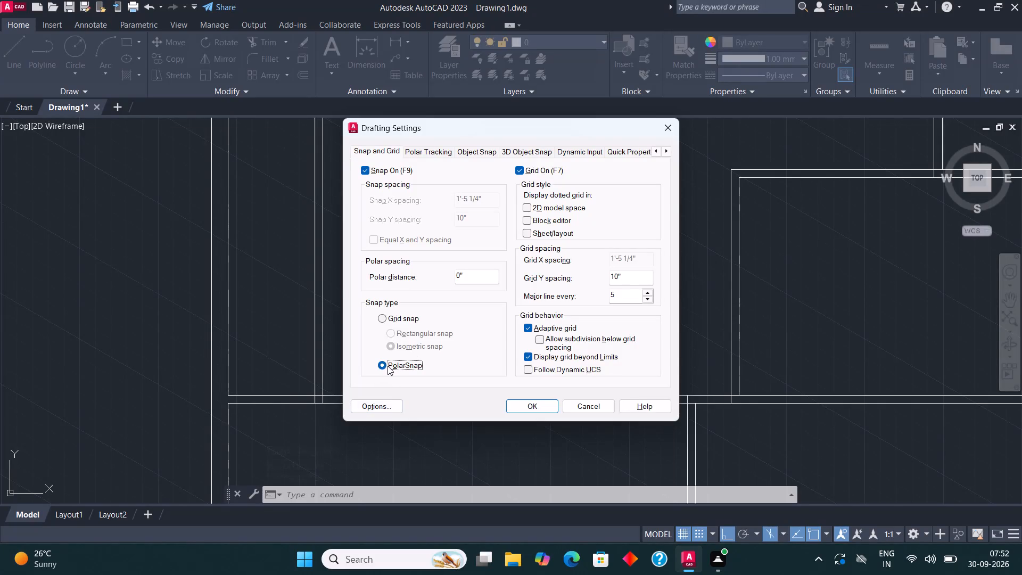
left_click(380, 364)
triple_click(380, 364)
left_click(380, 364)
left_click(408, 369)
left_click(407, 367)
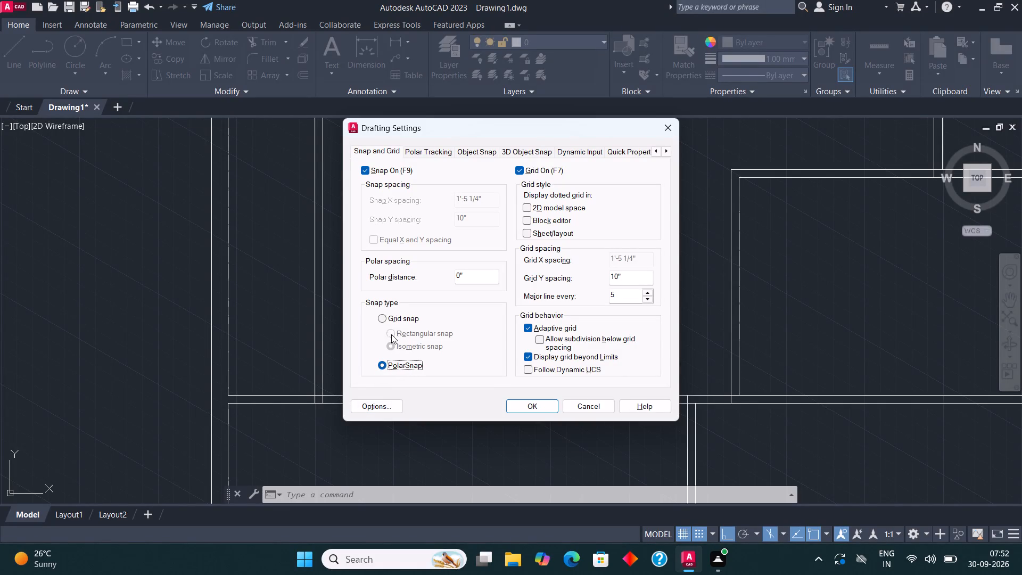
left_click(391, 333)
left_click(381, 318)
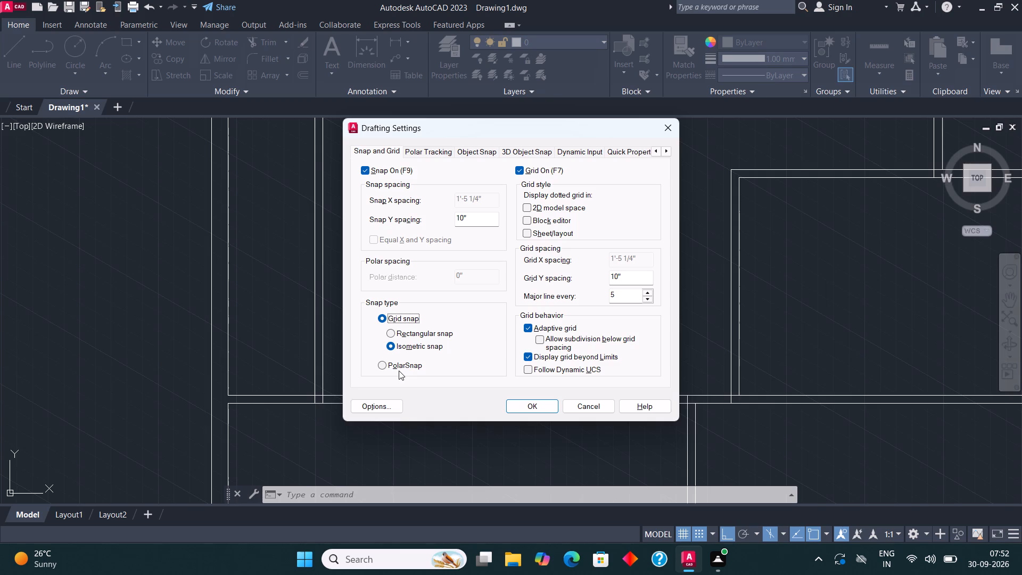
left_click(391, 335)
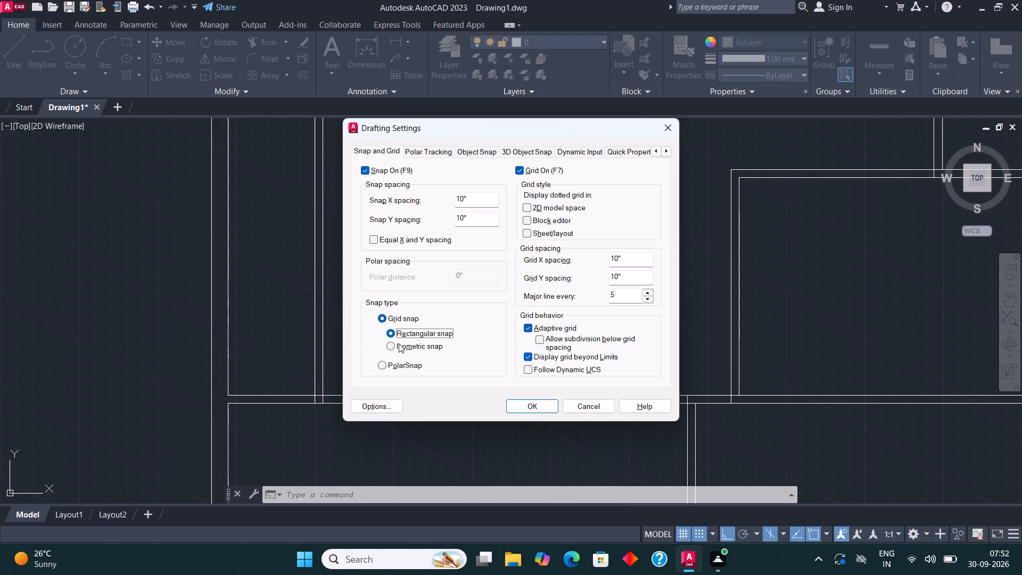
scroll(375, 362, "up", 1)
scroll(432, 357, "up", 1)
scroll(562, 321, "down", 2)
left_click(530, 371)
left_click(531, 408)
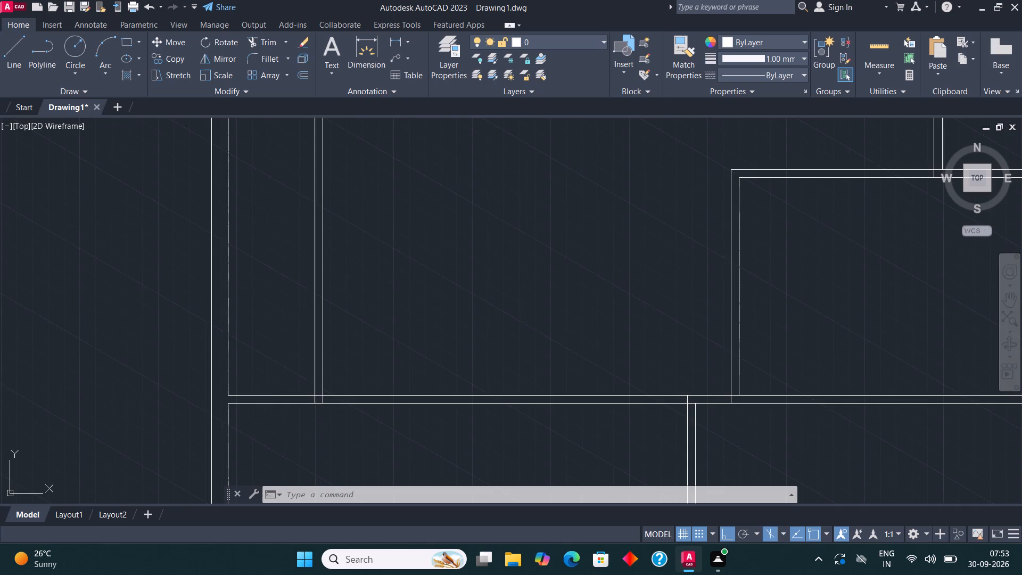
Try a line length of 10;4.5" from the lower endpoint of the narrow room's partition, and draw a short vertical line downward from there.
left_click(10, 42)
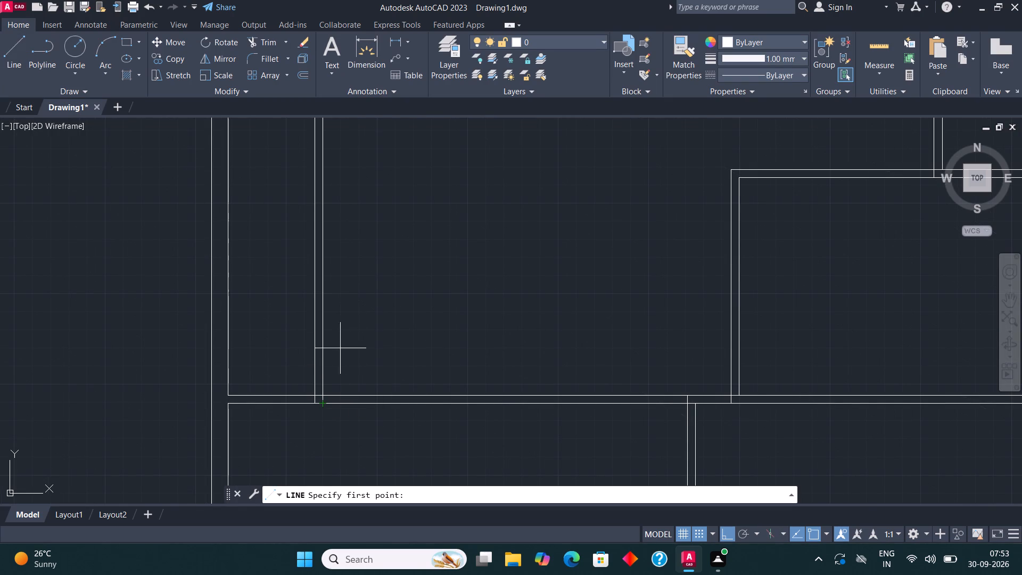
scroll(327, 399, "up", 4)
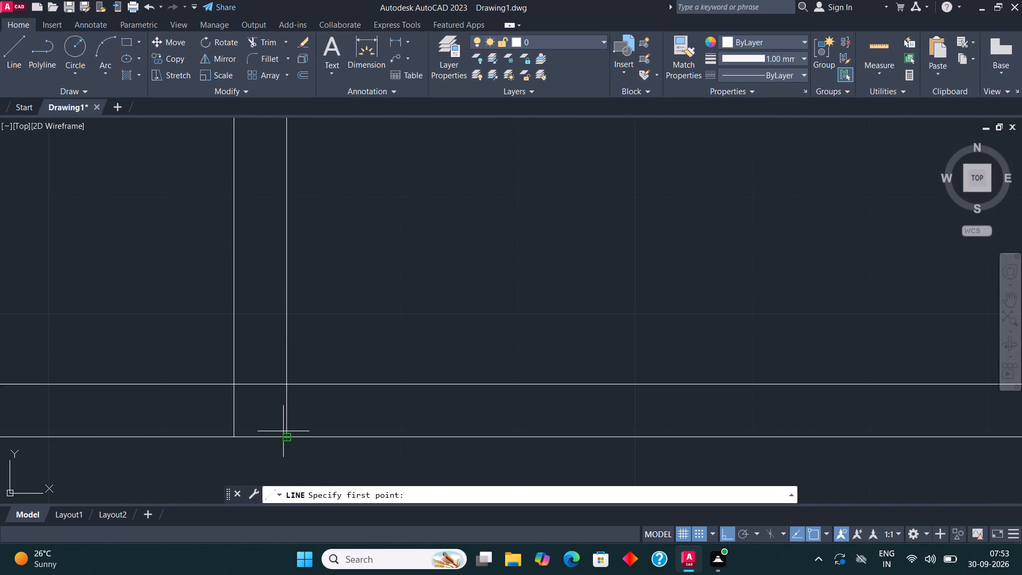
scroll(317, 380, "down", 5)
left_click(317, 384)
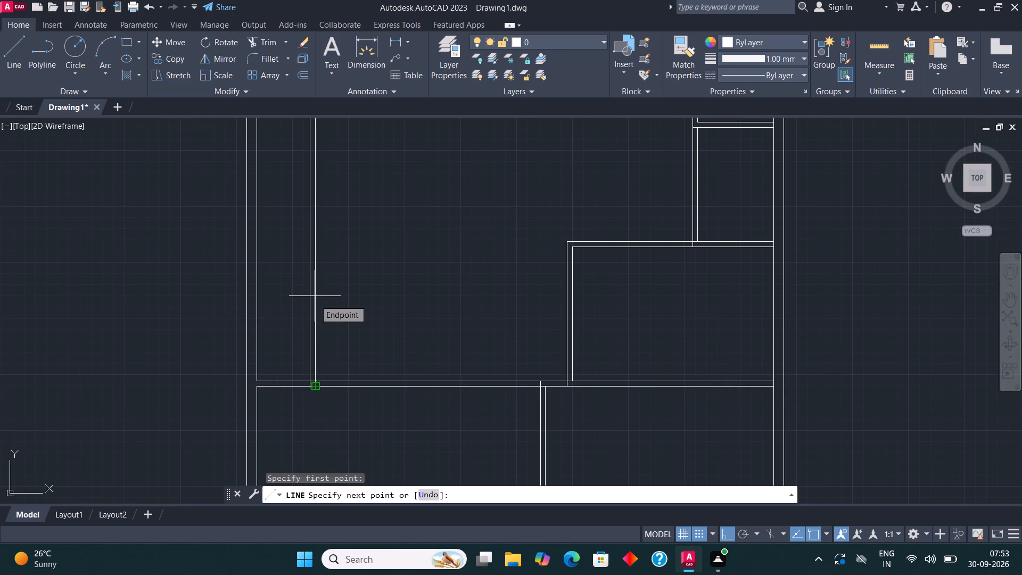
type("10;4.5\"")
key("Return")
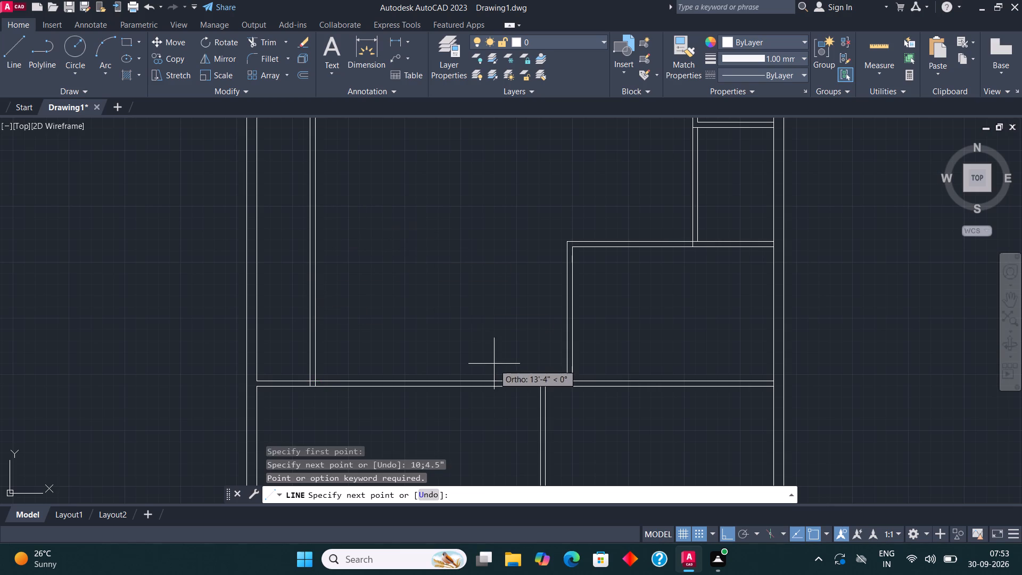
left_click(317, 392)
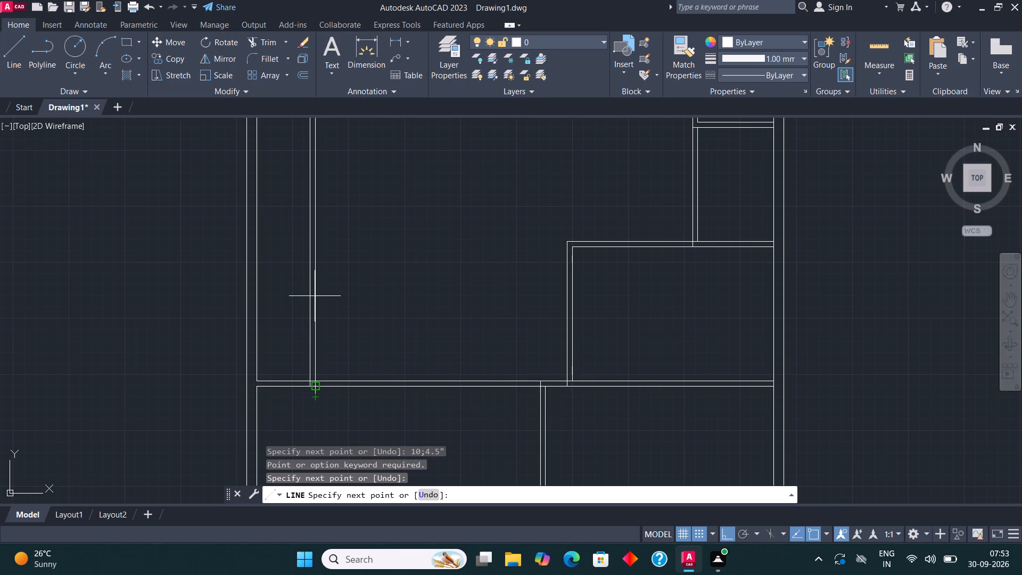
key("Escape")
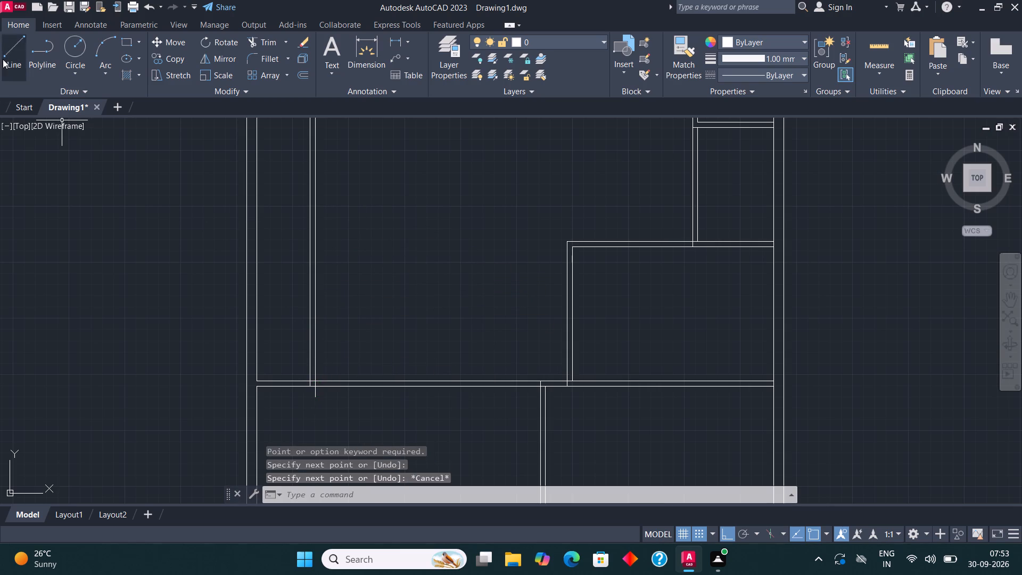
Trim off the short vertical stub extending below the horizontal partition at the narrow room's lower corner.
left_click(5, 55)
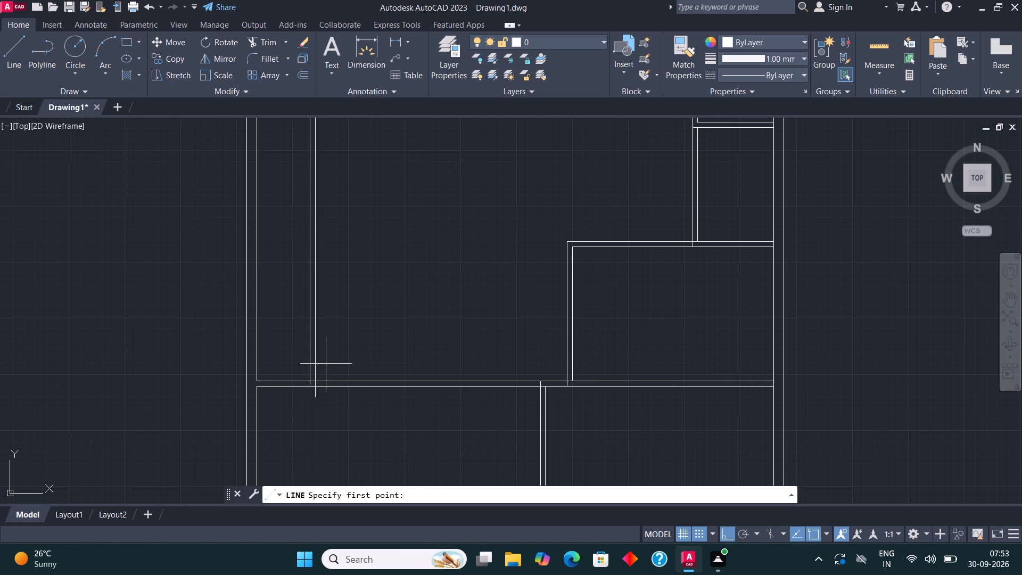
key("space")
left_click(268, 45)
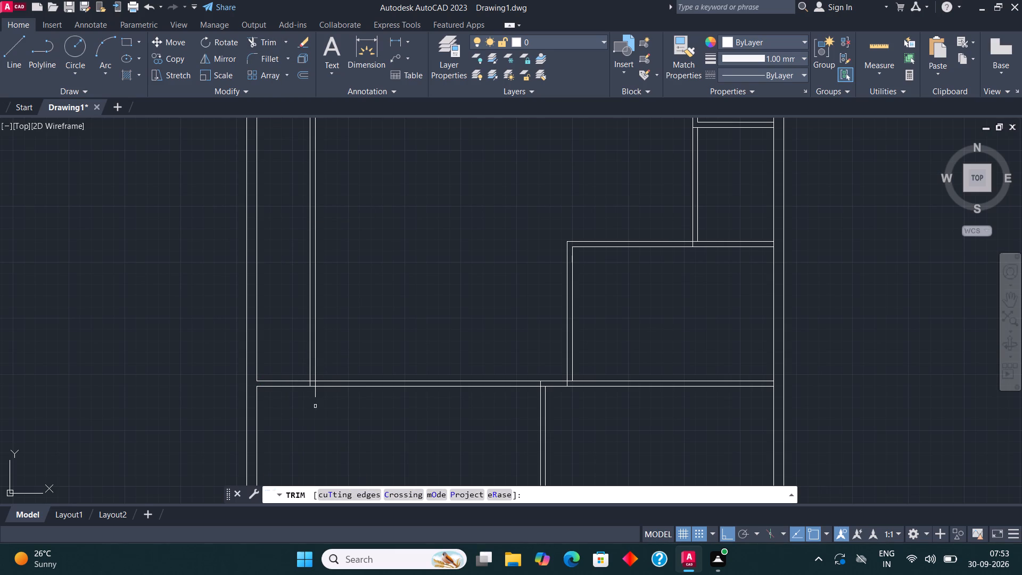
left_click(314, 392)
key("Escape")
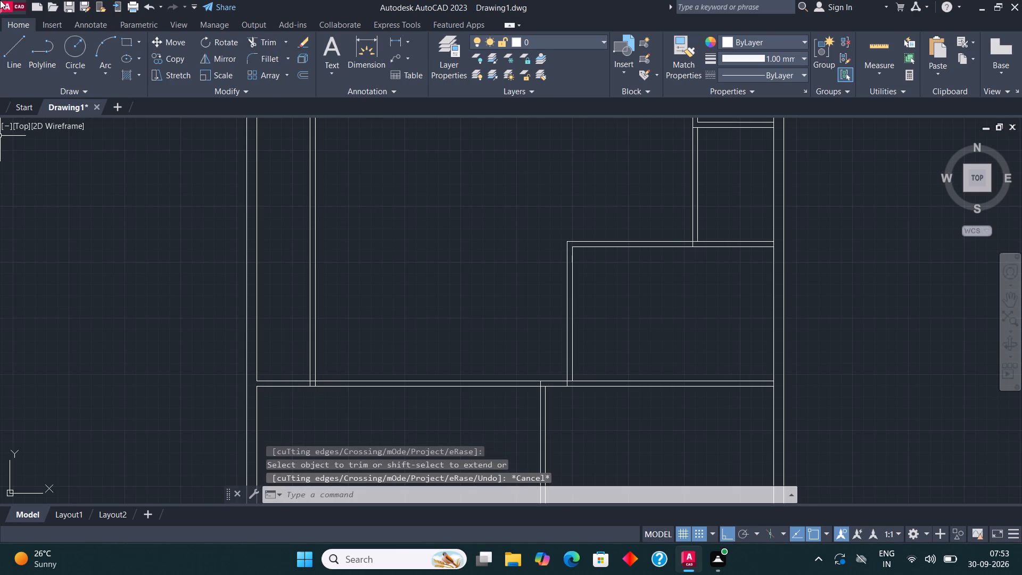
From the lower endpoint of the narrow room's partition, draw a line 10'4.5" upward and continue it 18' horizontally toward the opposite partition.
left_click(12, 42)
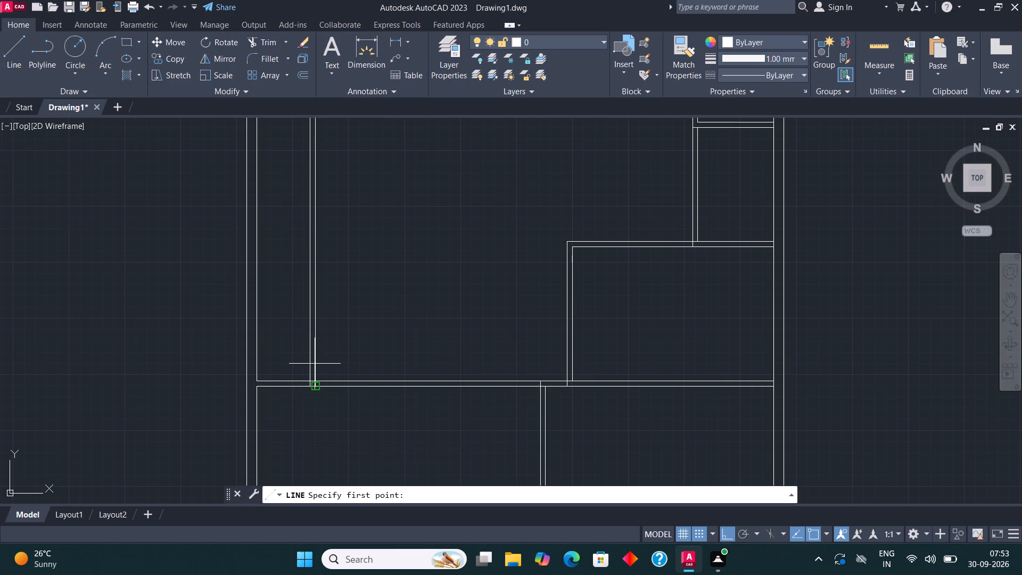
left_click(318, 387)
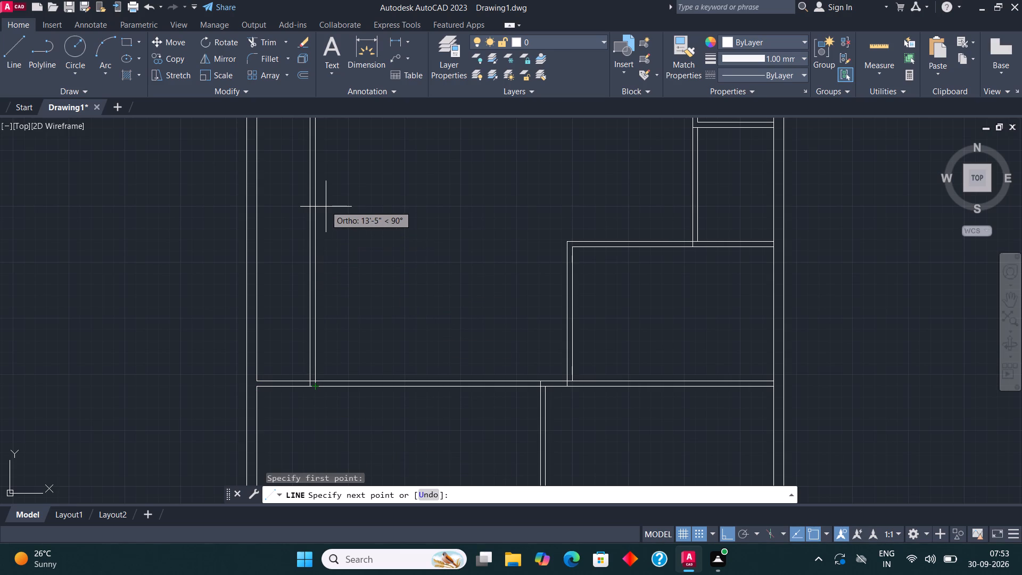
type("10'")
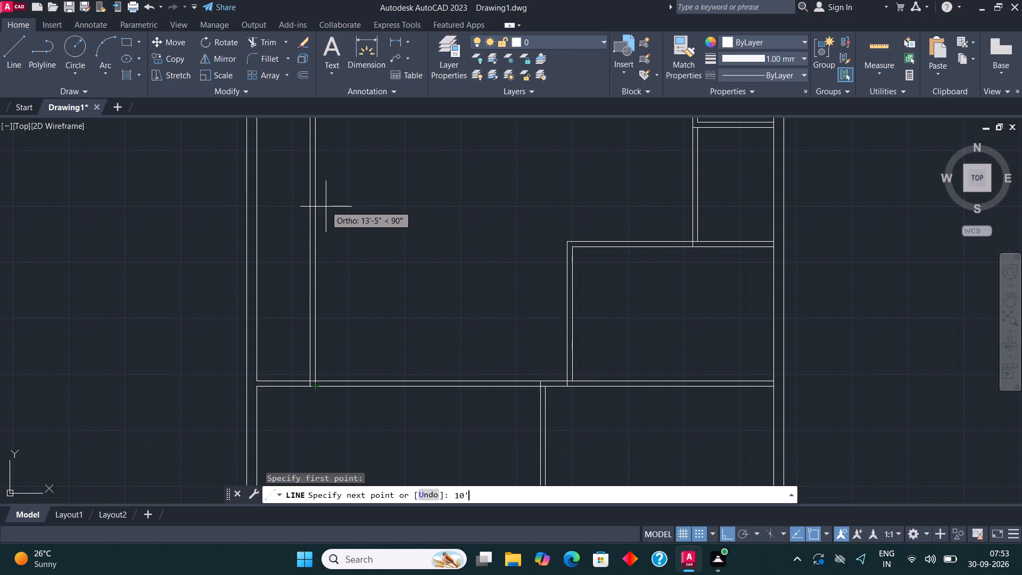
type("4.5\"")
key("Return")
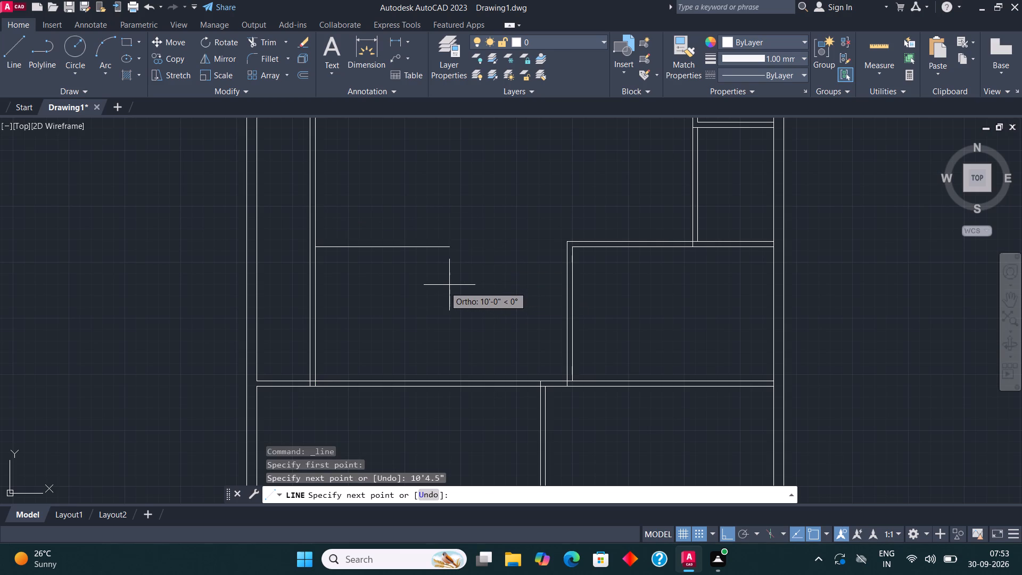
type("18'")
key("Return")
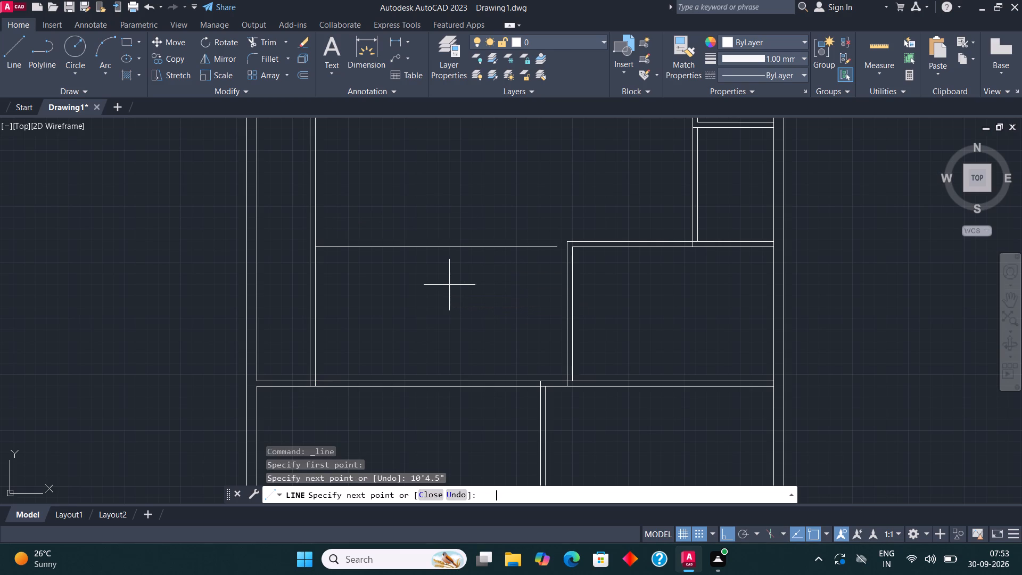
key("Escape")
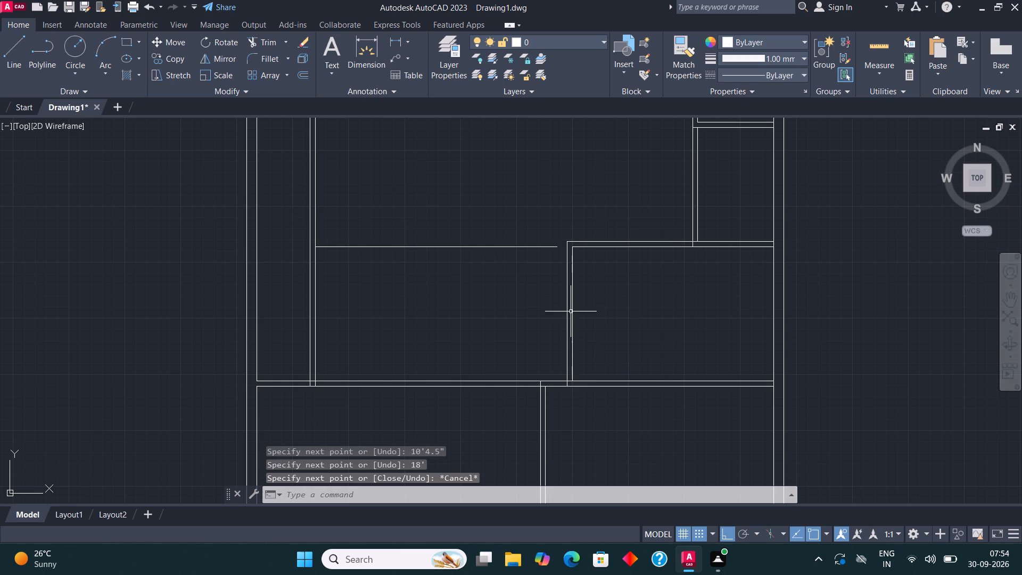
Offset the new 18' horizontal line by 4.5" upward to form the partition's second face.
left_click(369, 245)
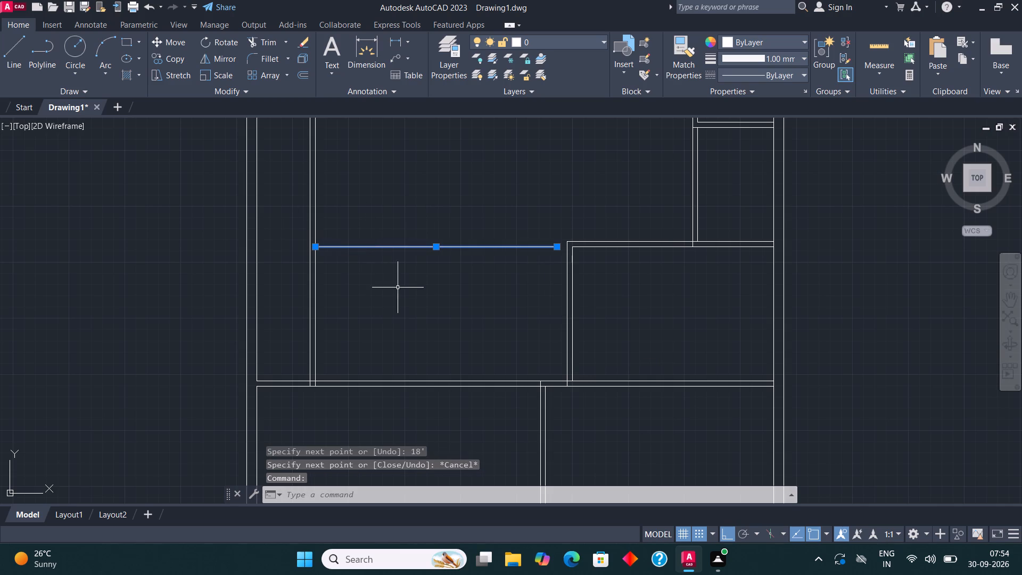
left_click(306, 72)
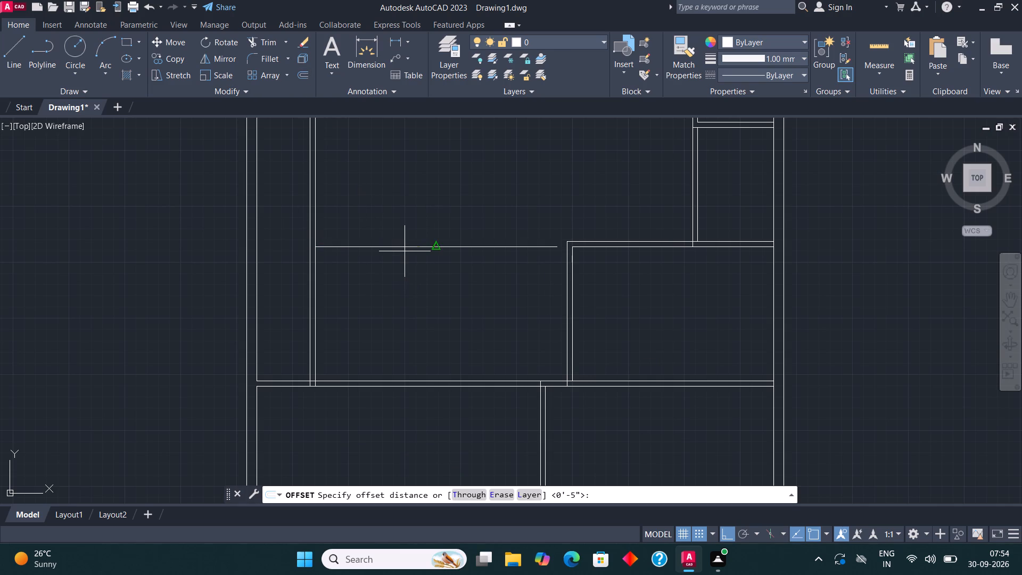
left_click(403, 247)
type("4.5\"")
key("Return")
left_click(428, 226)
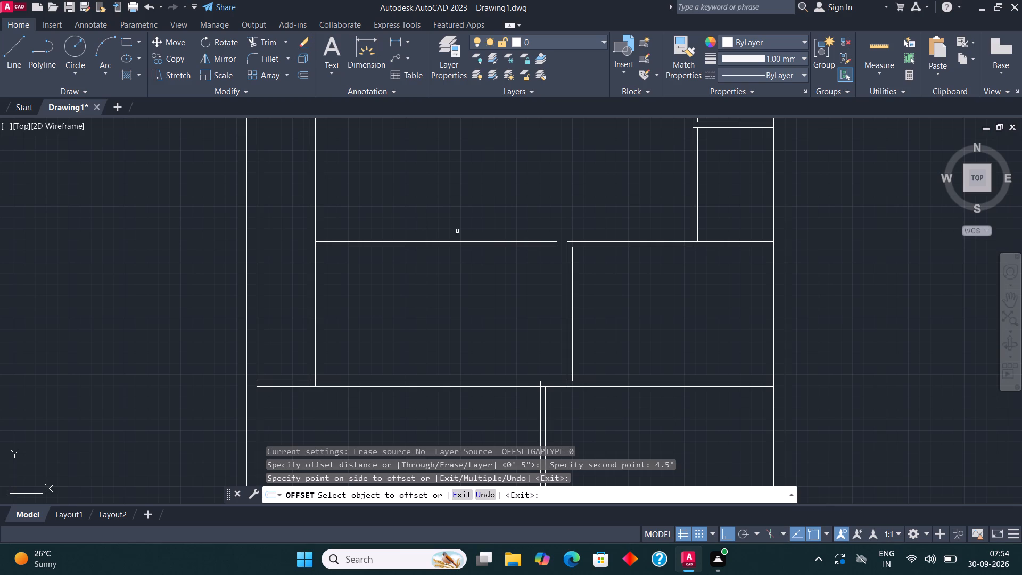
key("Escape")
Draw a line closing the gap between the new partition's upper face and the corner of the adjacent room's partition.
scroll(374, 274, "down", 1)
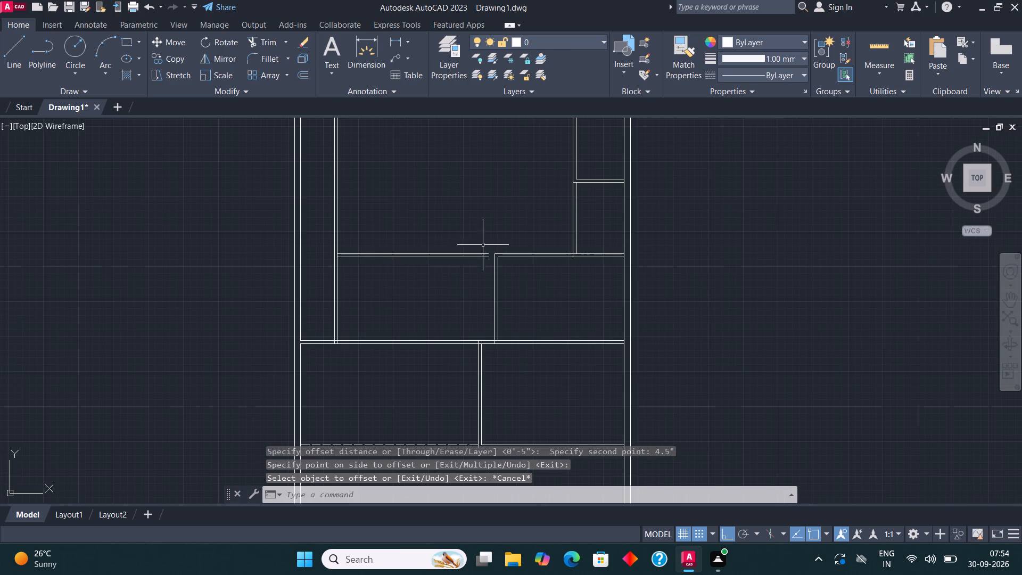
scroll(484, 244, "up", 2)
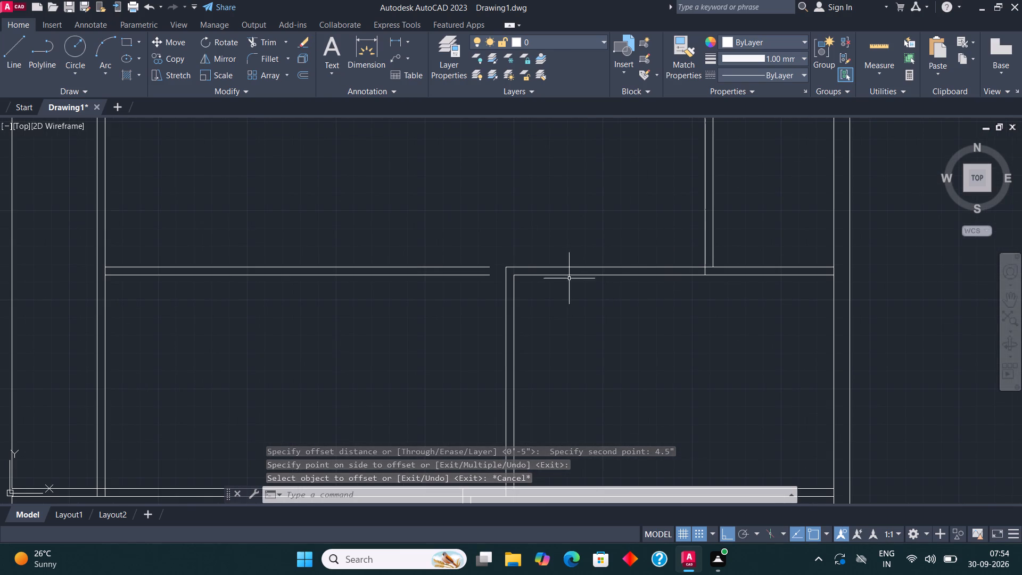
scroll(515, 274, "up", 1)
left_click(14, 52)
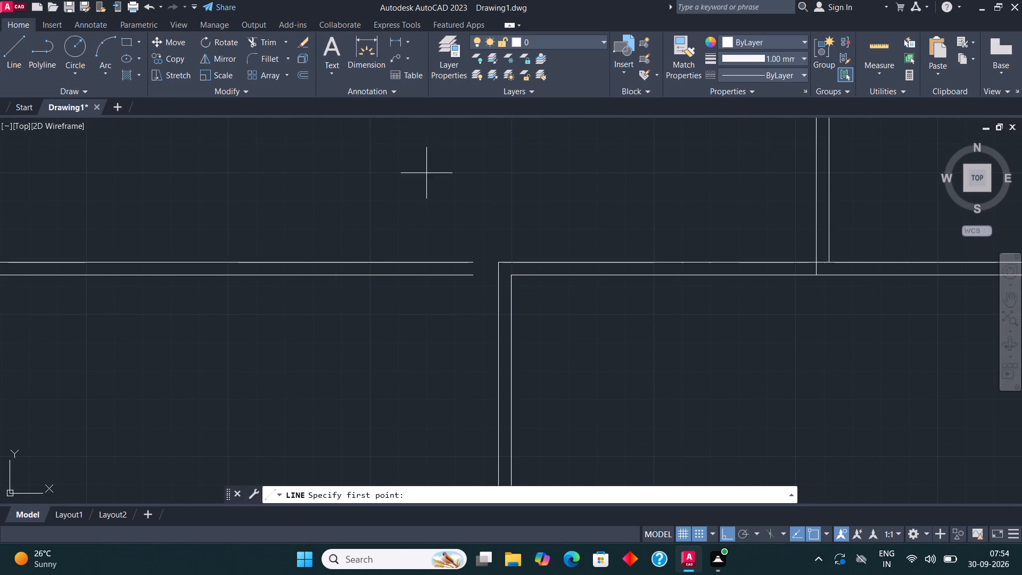
left_click(463, 269)
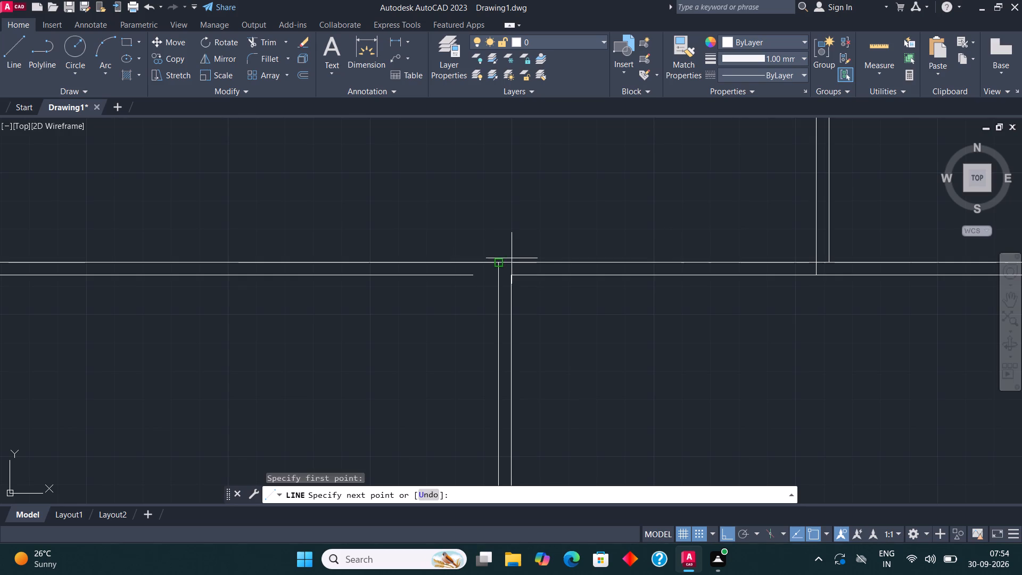
left_click(545, 262)
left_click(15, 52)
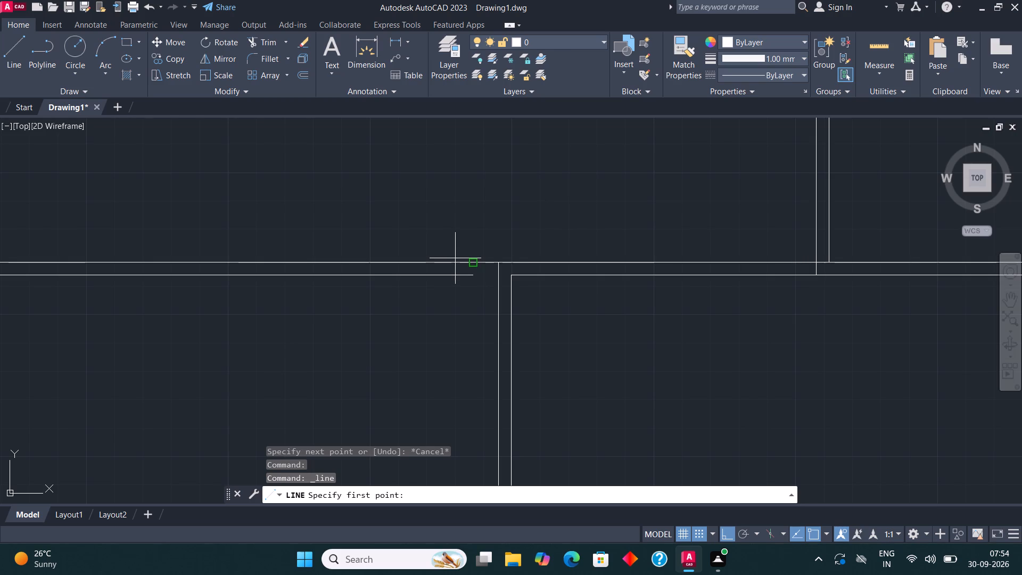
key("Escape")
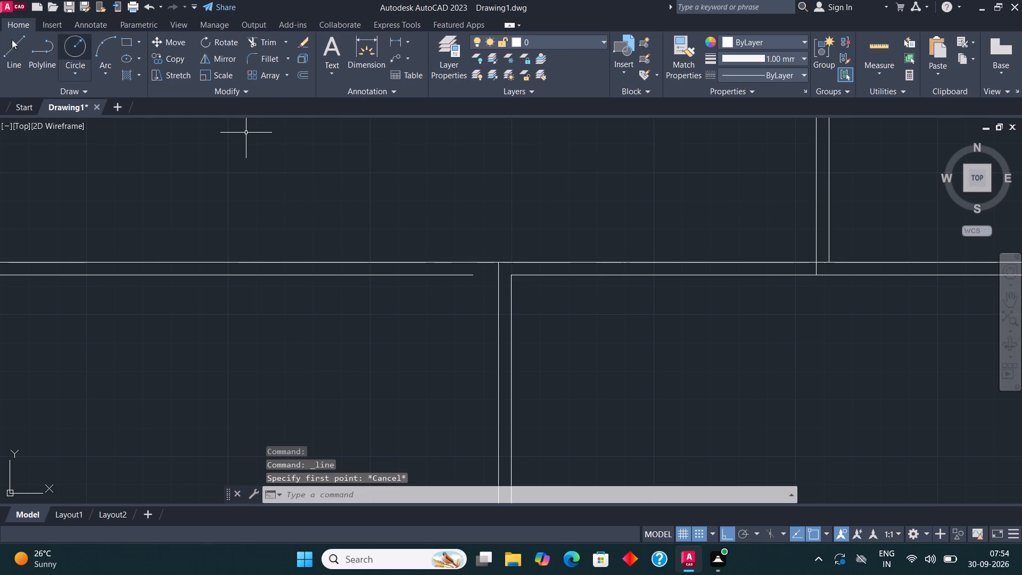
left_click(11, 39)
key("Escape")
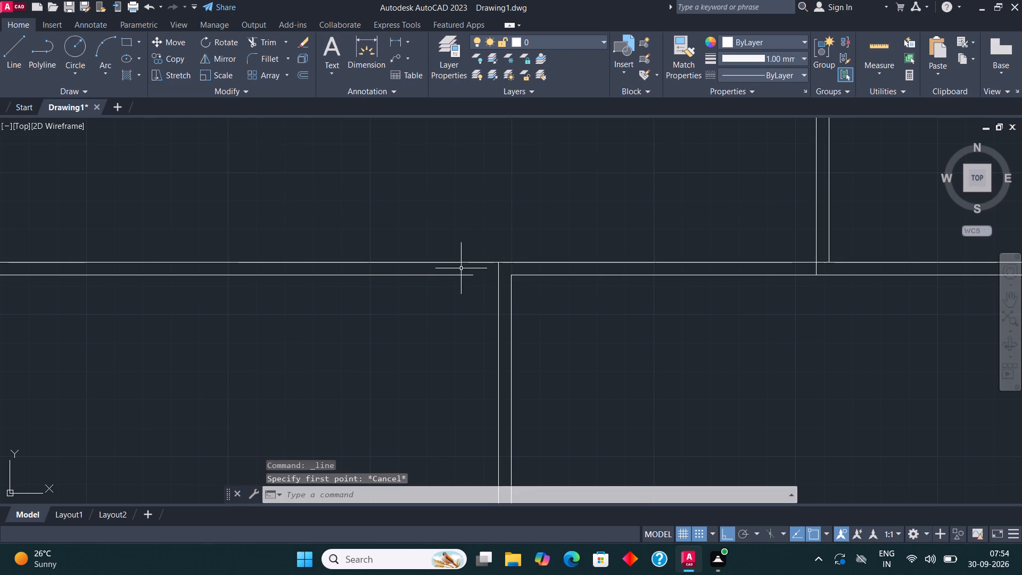
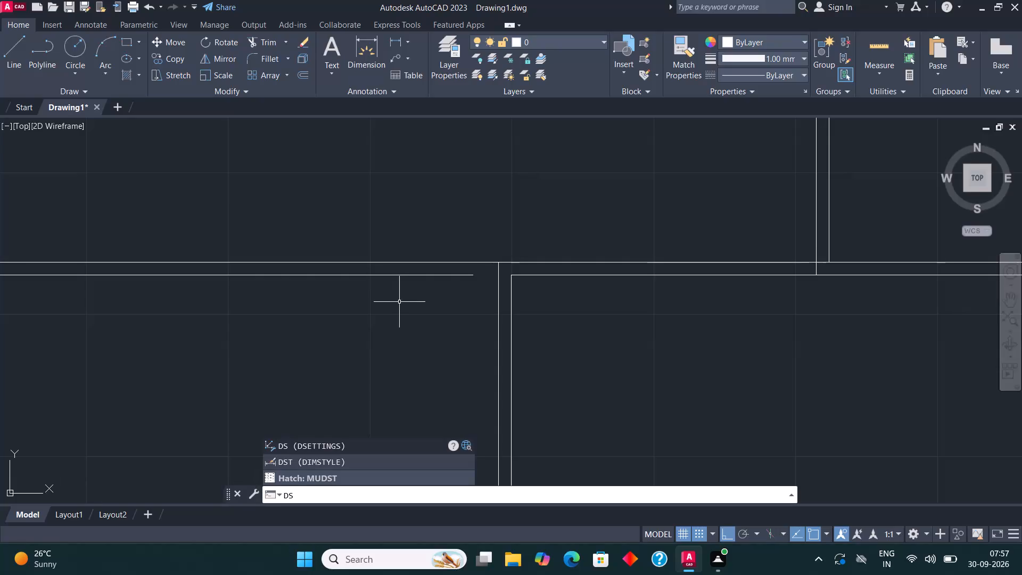
Enable all 3D object snap modes and point cloud snaps in the drafting settings.
key("Return")
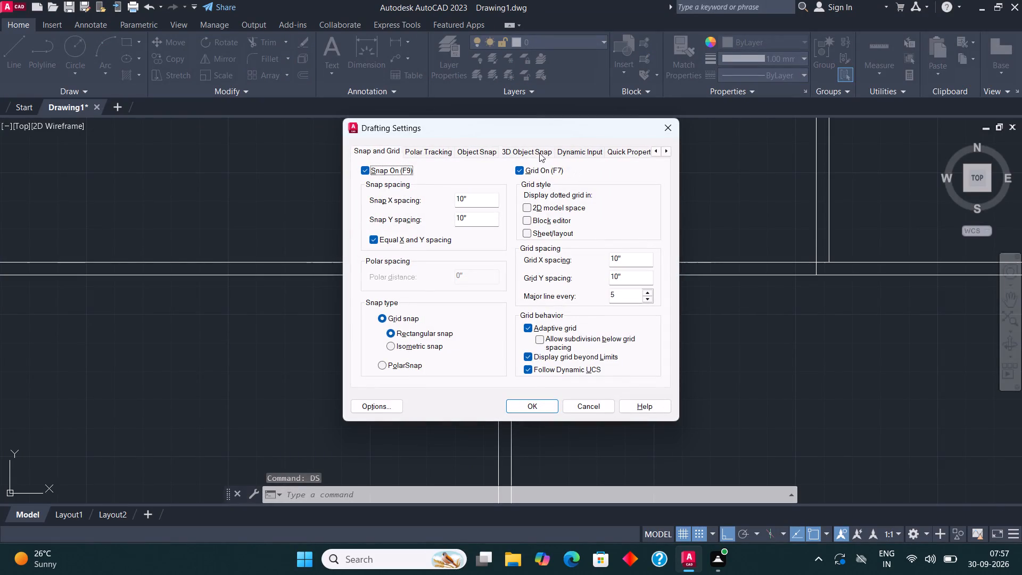
left_click(539, 152)
left_click(577, 344)
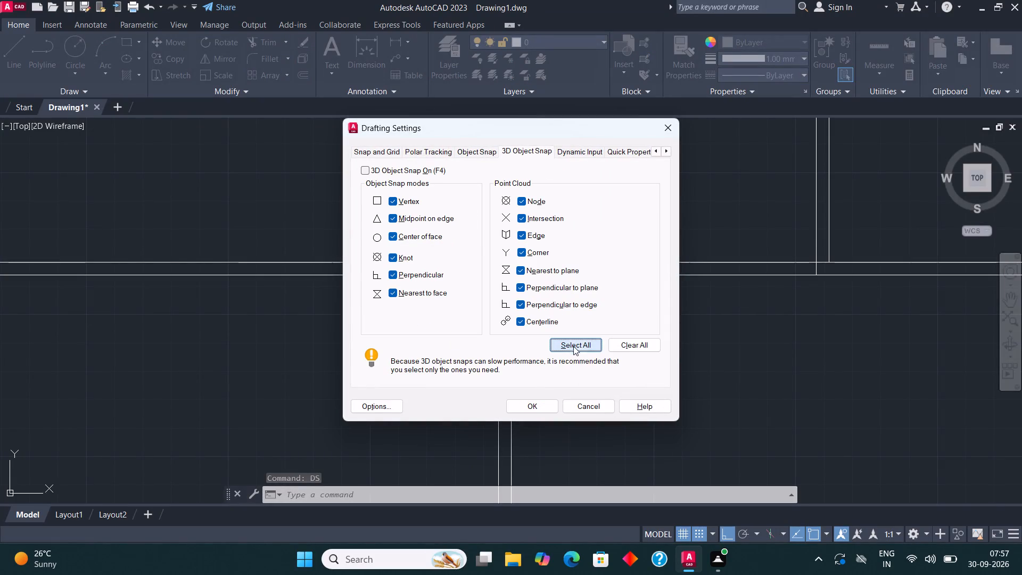
left_click(530, 409)
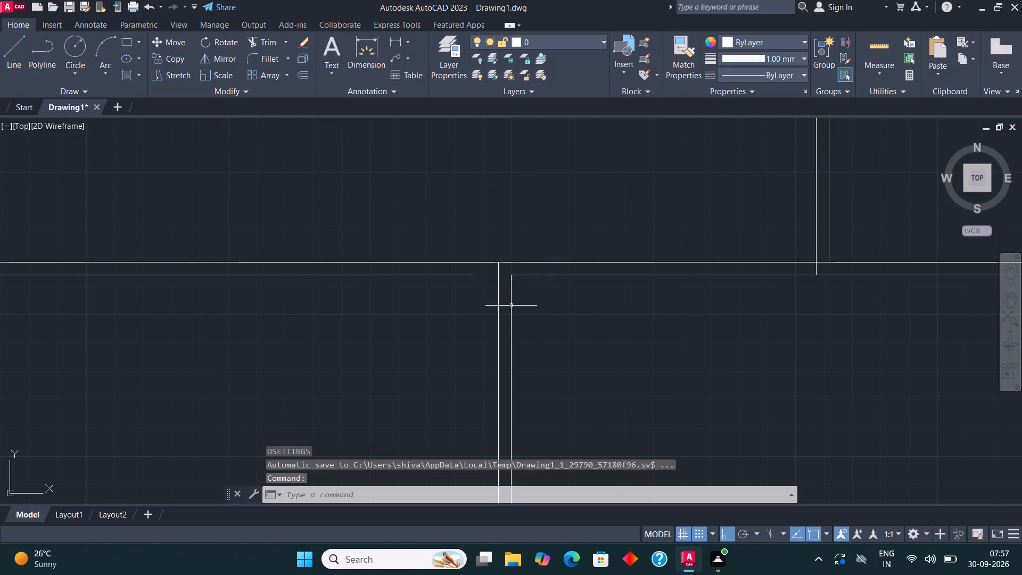
Enable all 2D object snap modes, from Endpoint through Parallel, in the drafting settings.
type("ds")
key("Return")
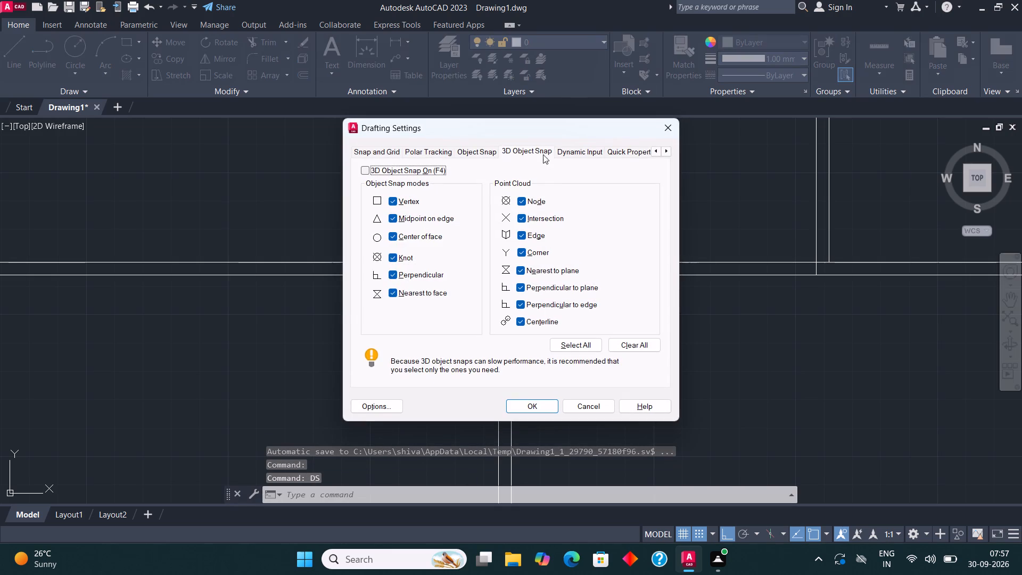
left_click(484, 152)
left_click(638, 199)
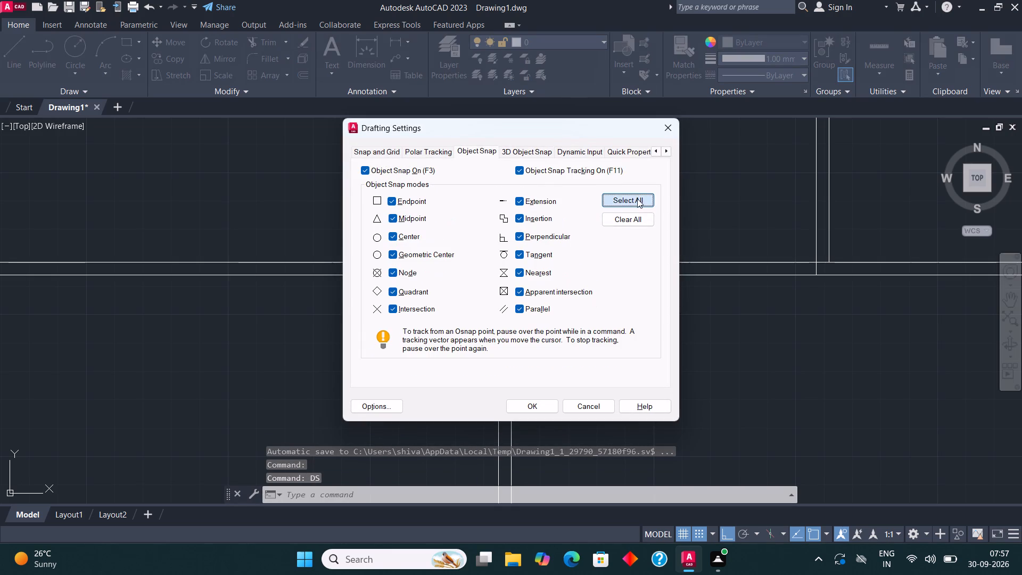
left_click(531, 404)
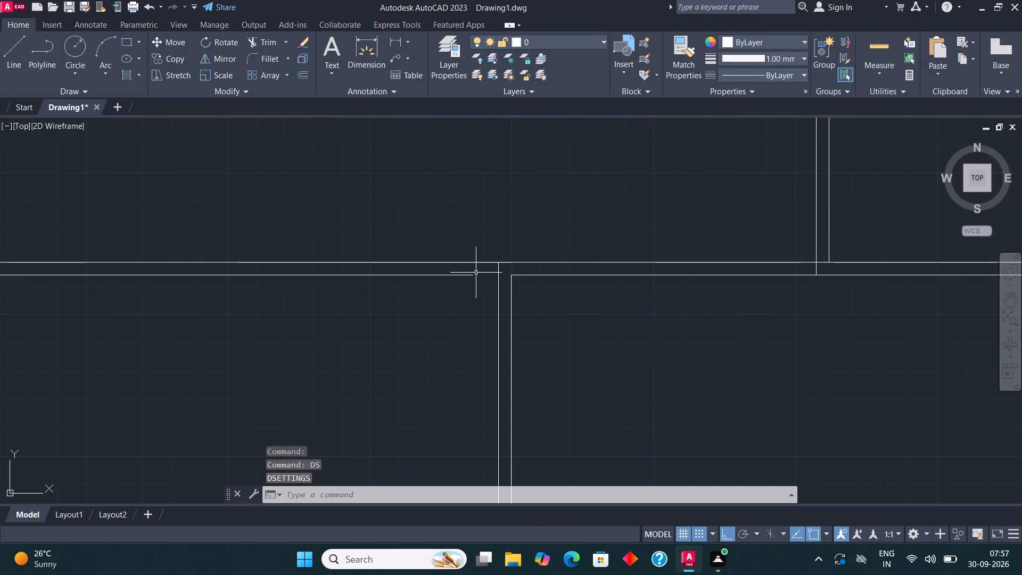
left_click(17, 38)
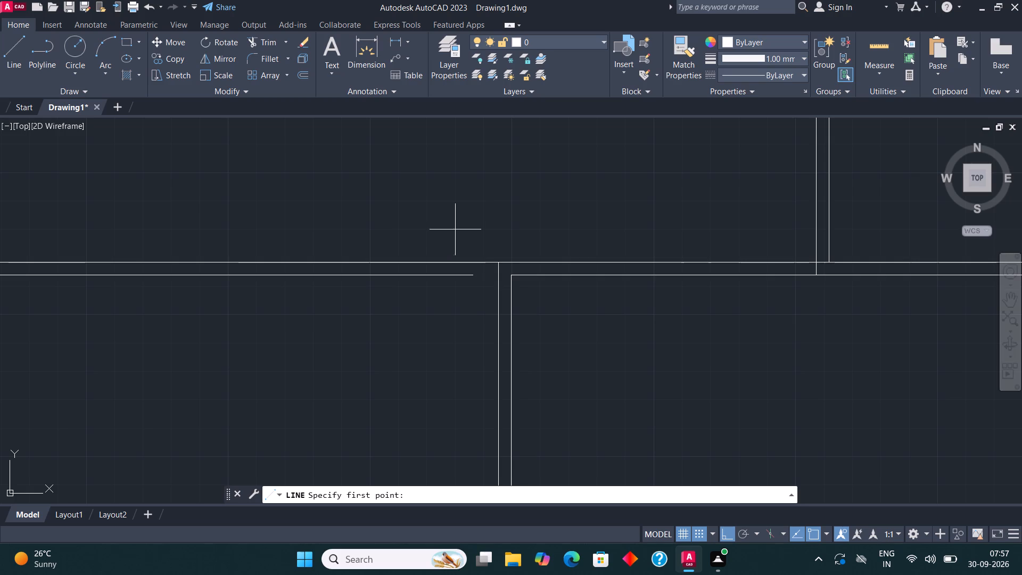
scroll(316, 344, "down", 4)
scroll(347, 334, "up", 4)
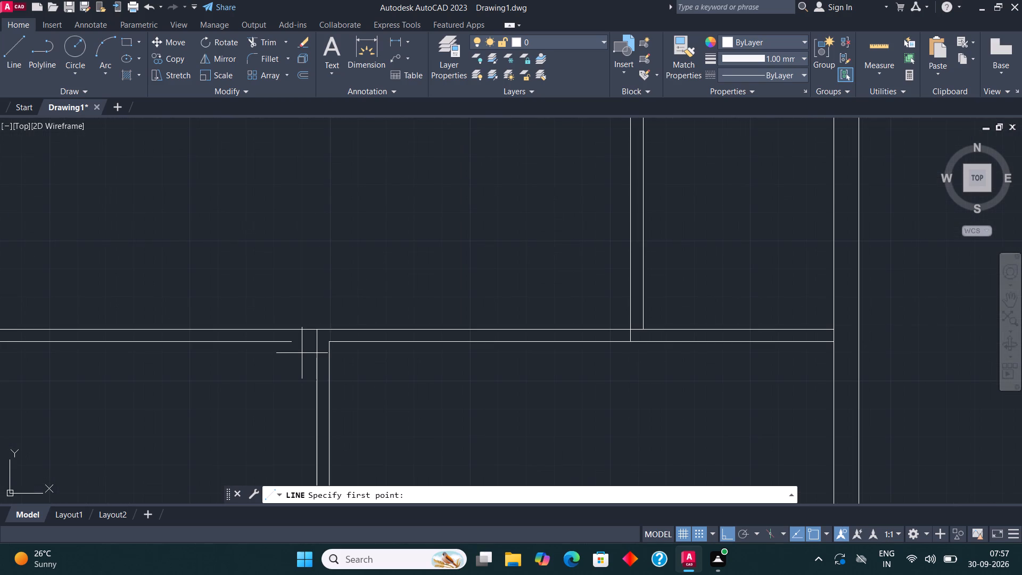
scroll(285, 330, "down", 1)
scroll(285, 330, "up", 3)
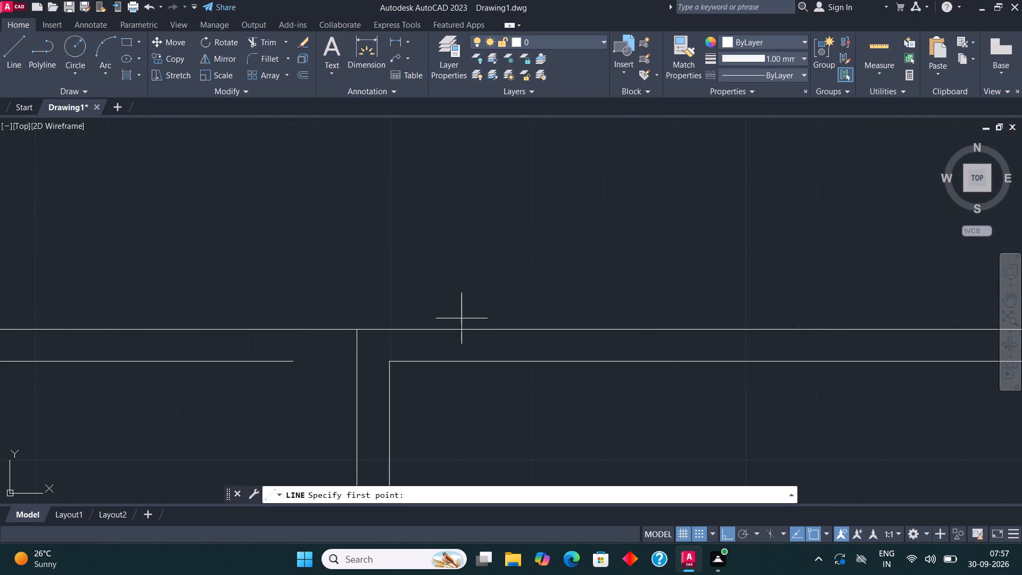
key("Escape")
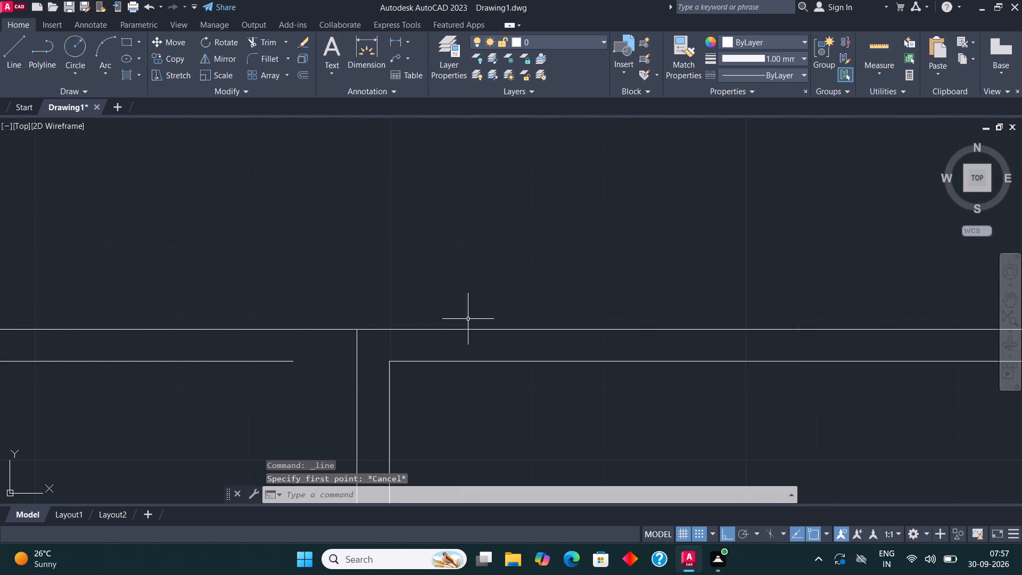
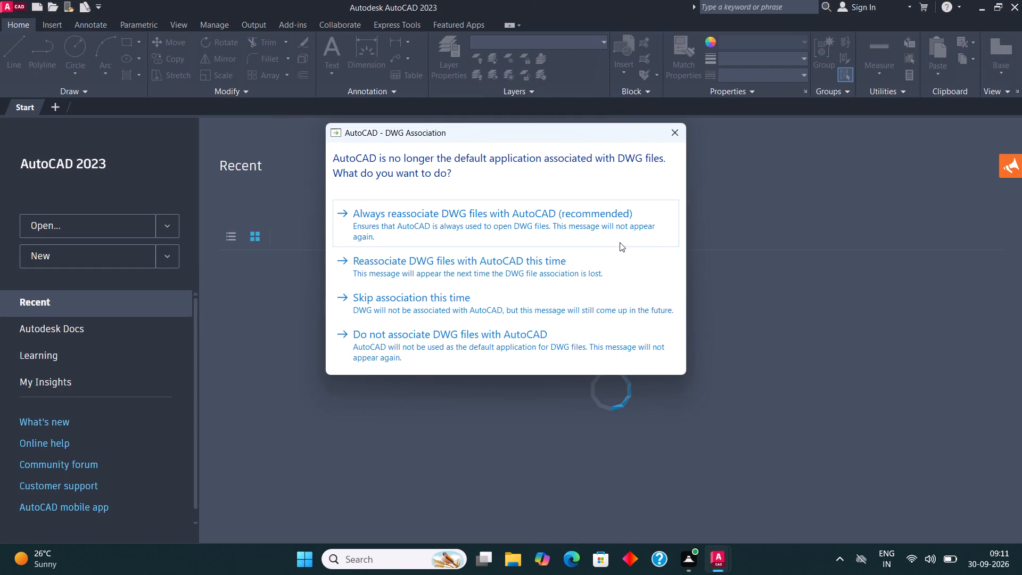
Dismiss the DWG association prompt and open the drawing 2bhk.dwg from Downloads.
left_click(678, 129)
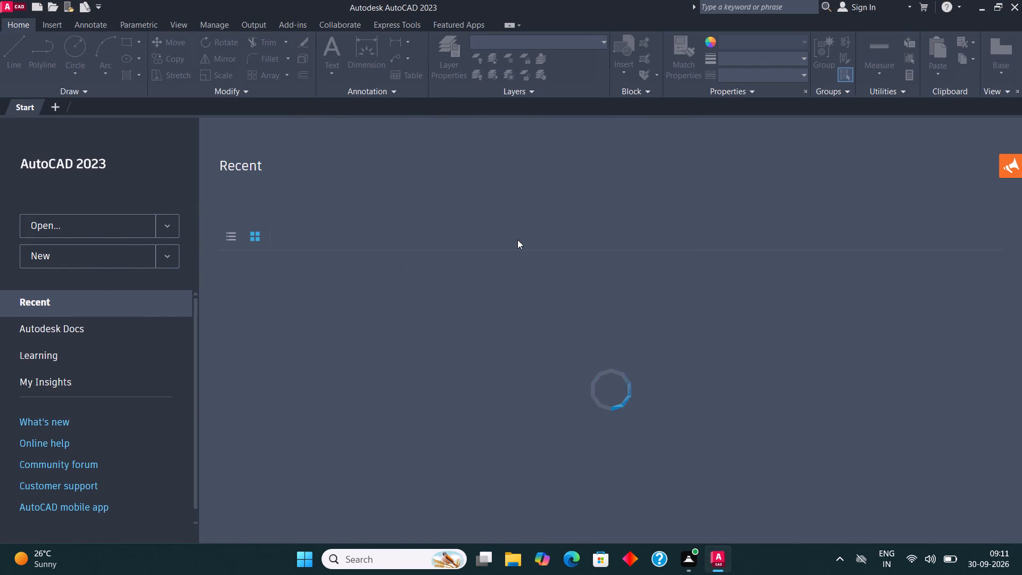
left_click(120, 218)
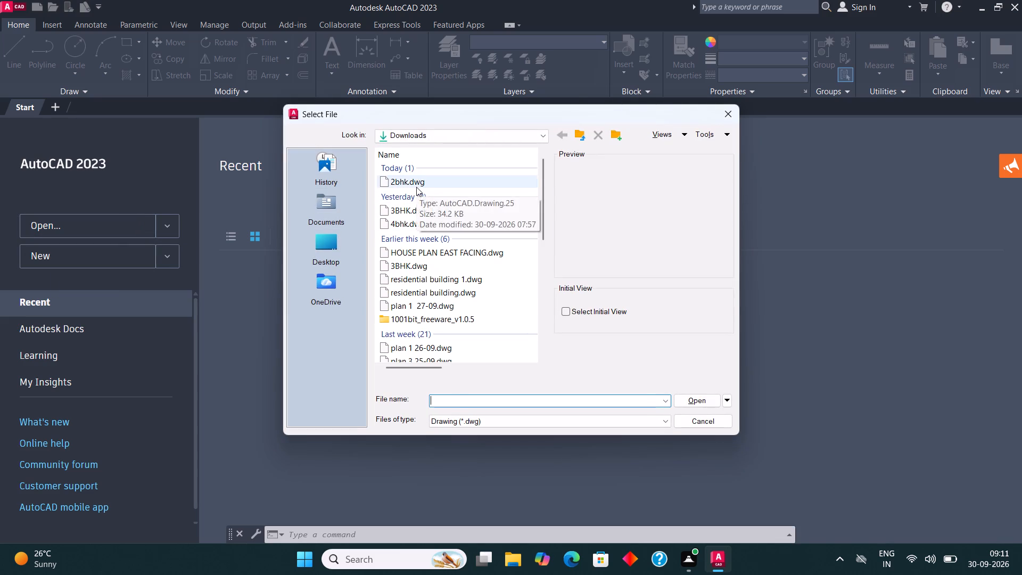
left_click(416, 187)
left_click(693, 400)
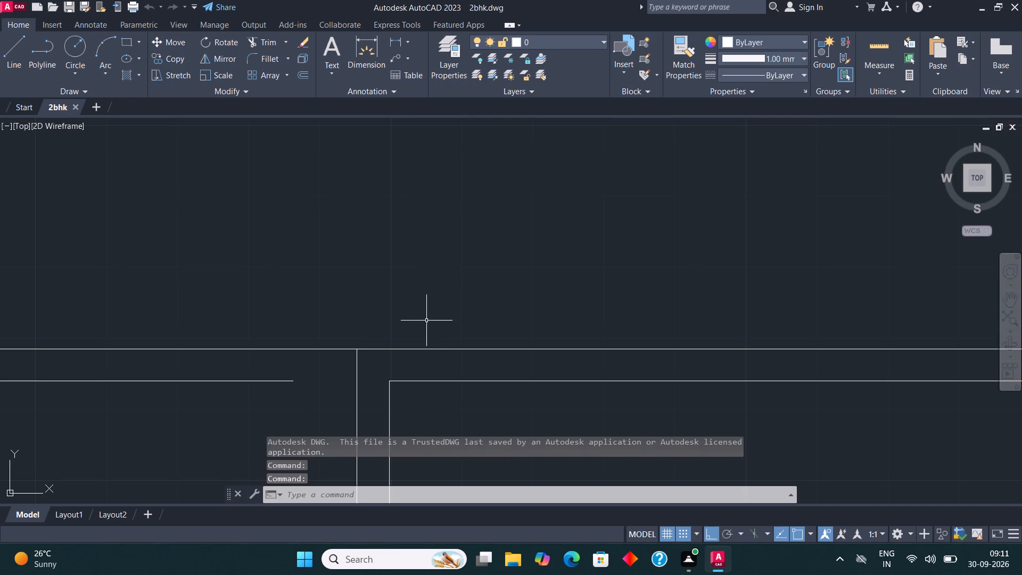
Turn off grid snap for the drawing.
scroll(426, 321, "down", 7)
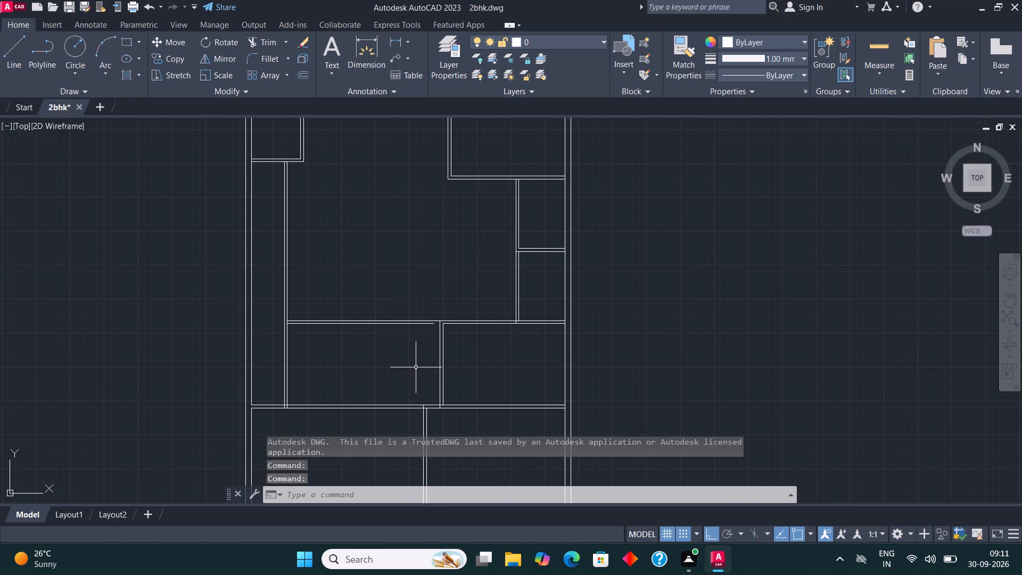
key("F9")
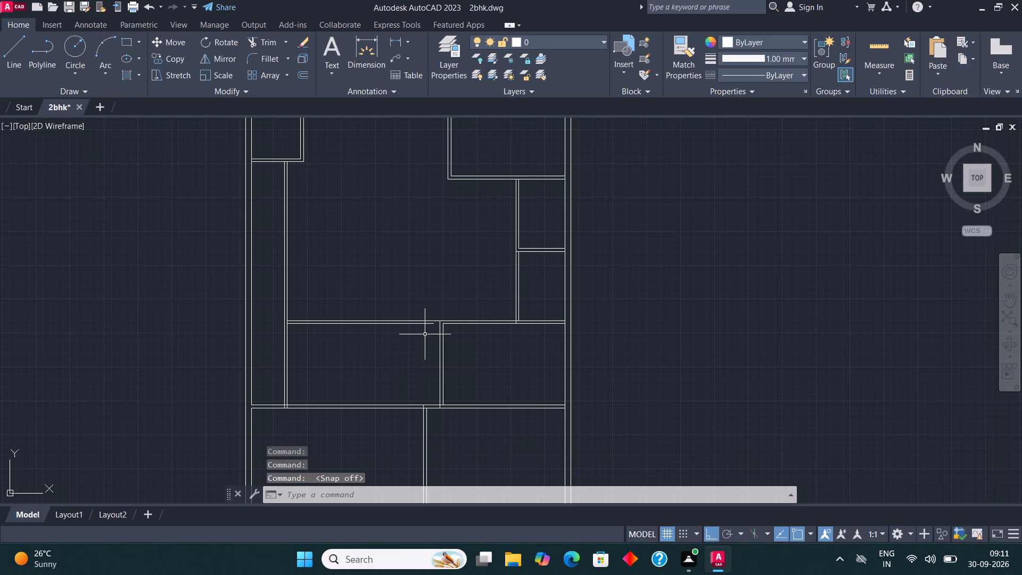
Draw a line closing the gap in the lower face of the central horizontal partition, across the junction with the vertical partition.
scroll(401, 336, "up", 4)
scroll(757, 212, "up", 1)
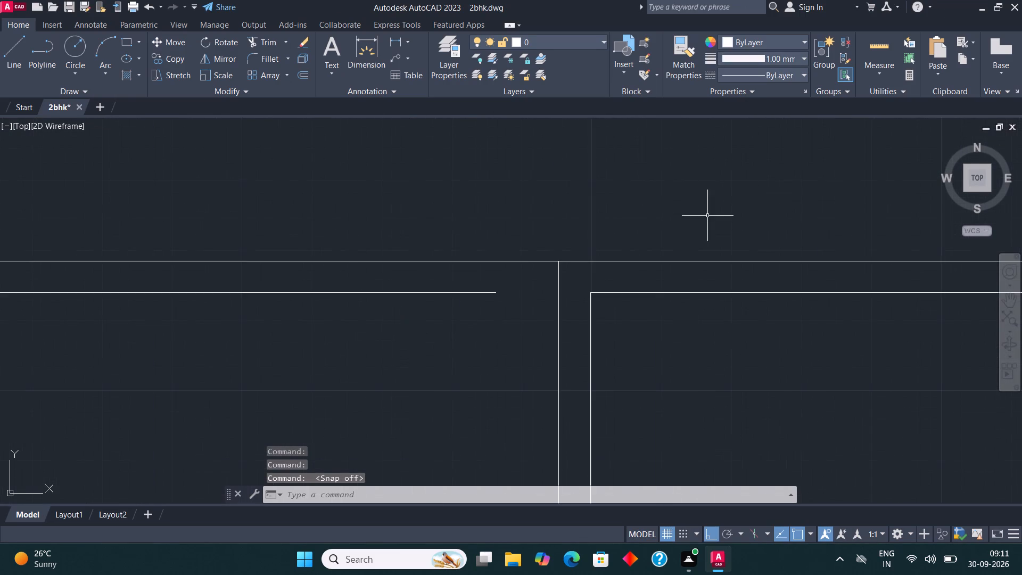
scroll(625, 249, "down", 3)
scroll(389, 327, "down", 4)
scroll(431, 306, "up", 1)
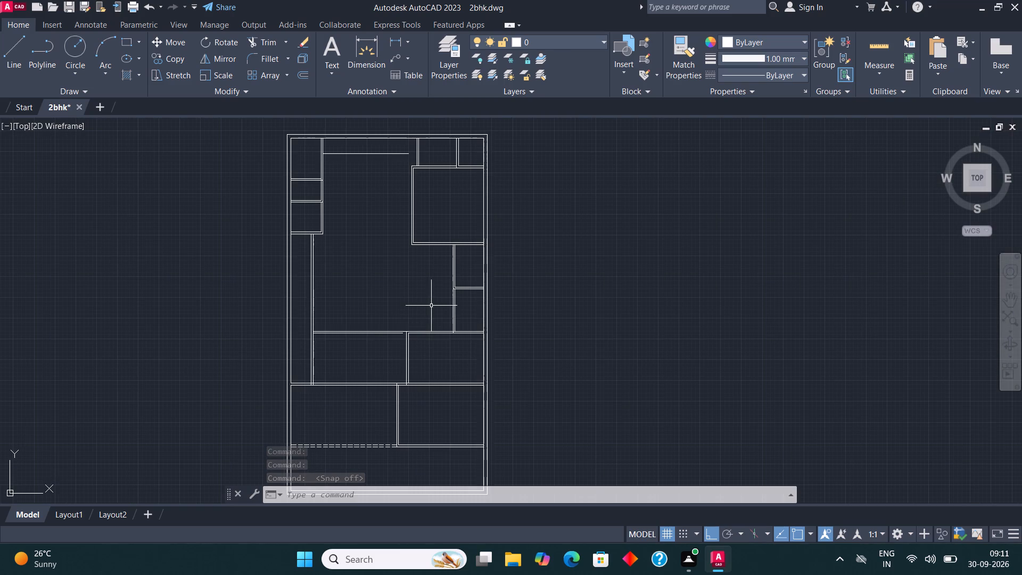
scroll(411, 332, "up", 3)
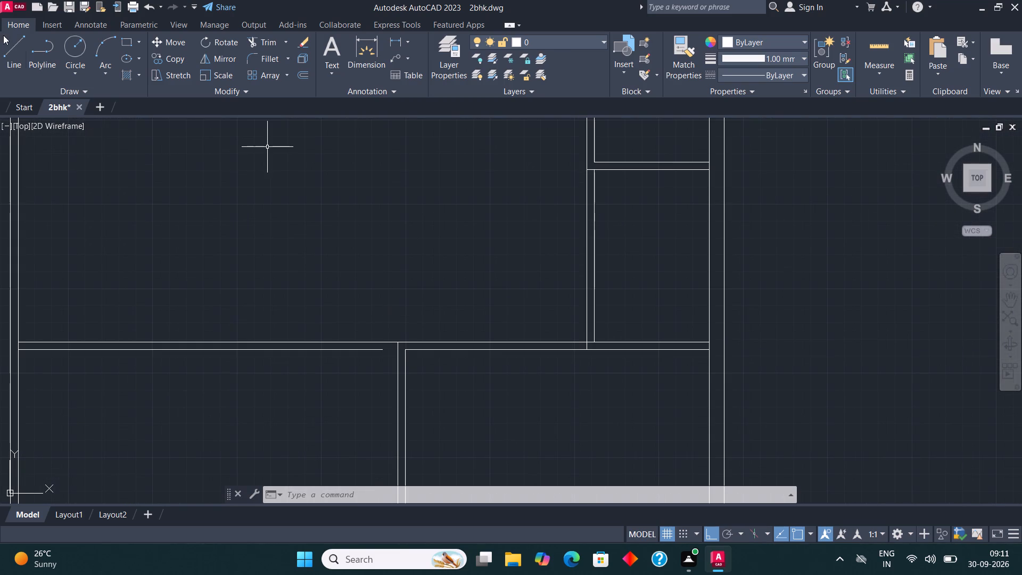
left_click(18, 42)
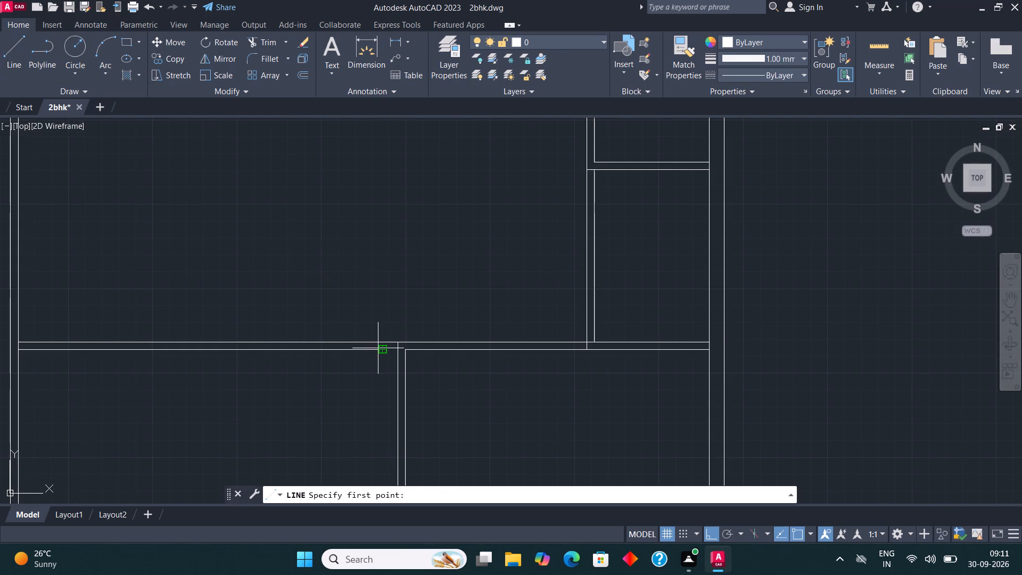
left_click(378, 349)
scroll(423, 349, "up", 3)
left_click(386, 356)
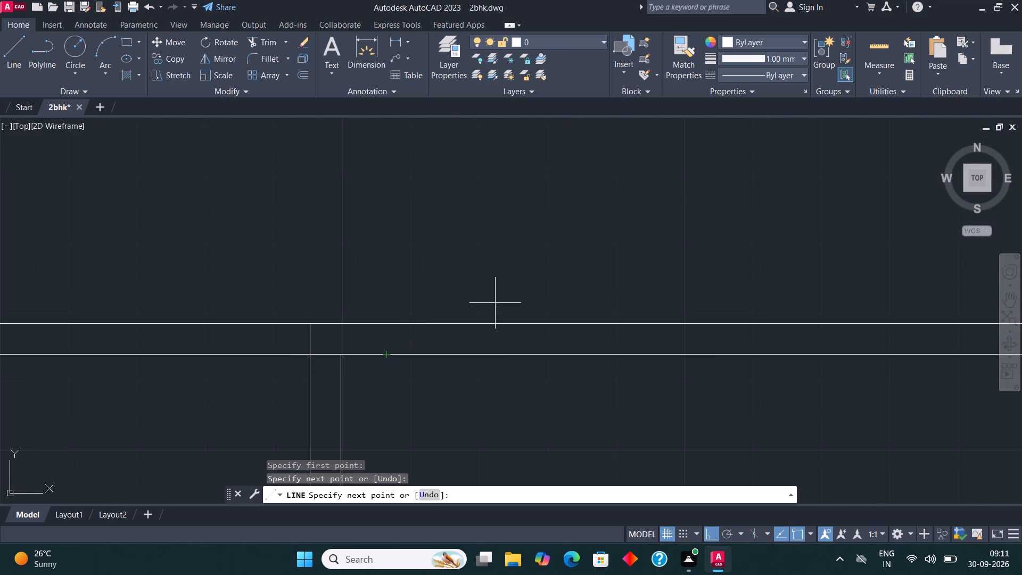
key("Escape")
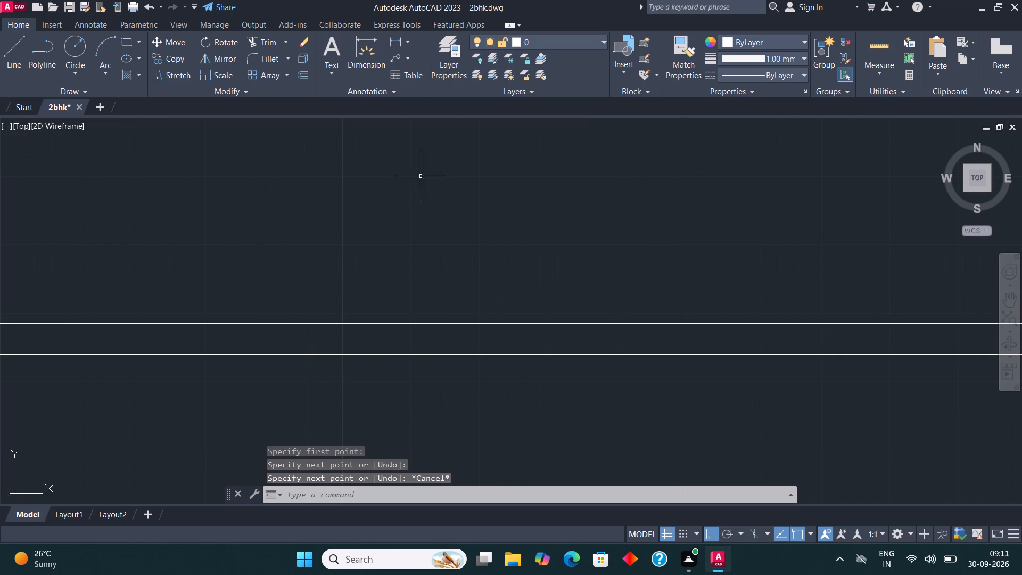
Draw a room outline from the junction of the long vertical and central horizontal partitions: 10' across, 10'8" up, 10' back.
scroll(410, 340, "down", 3)
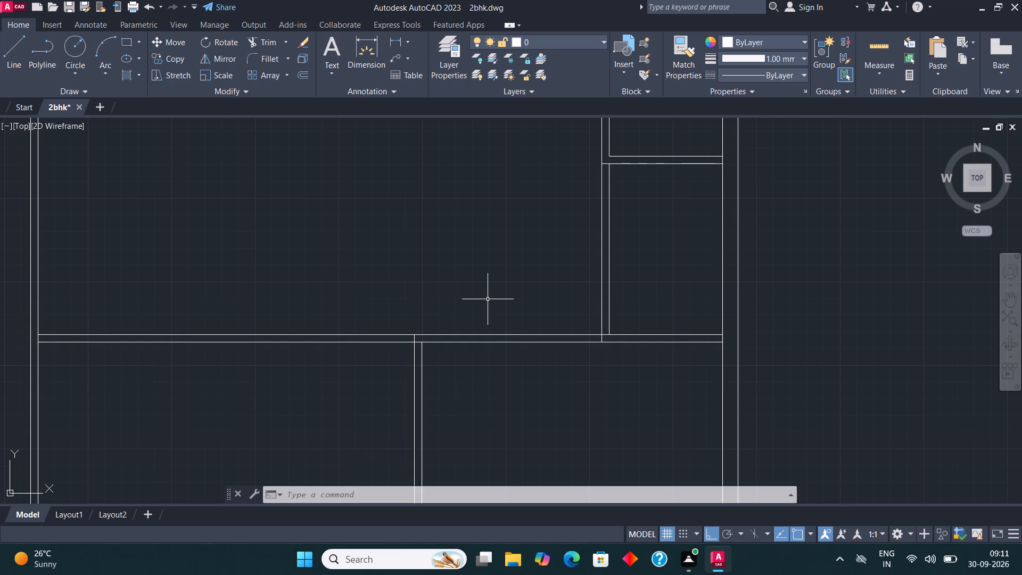
scroll(419, 408, "down", 3)
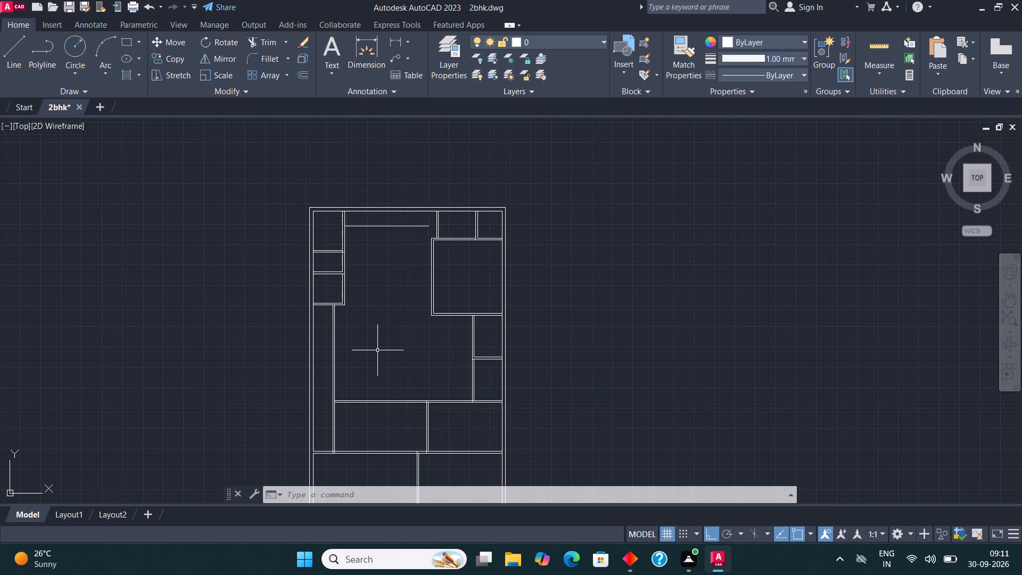
scroll(460, 302, "down", 1)
scroll(435, 396, "up", 1)
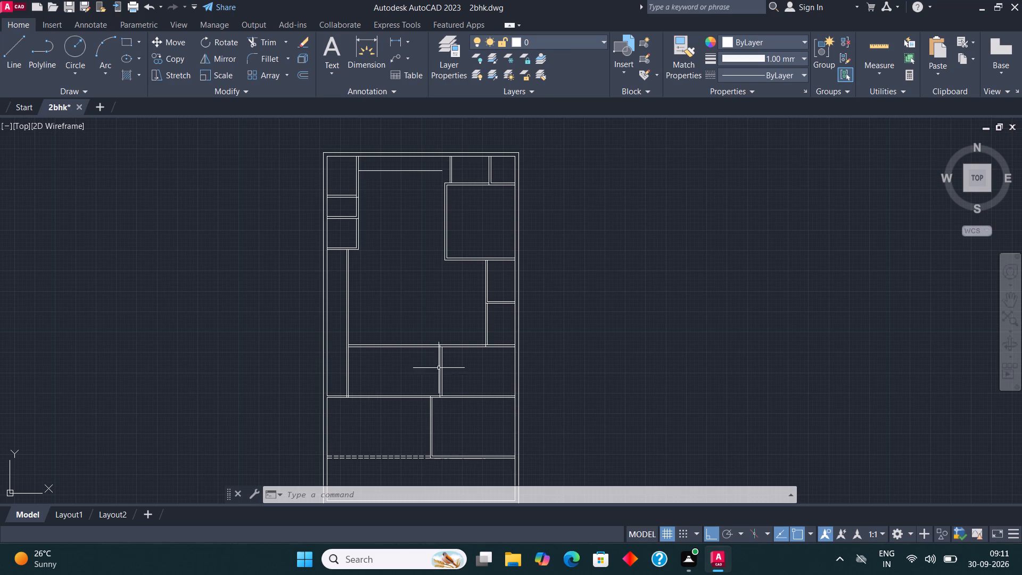
scroll(425, 407, "down", 1)
scroll(417, 371, "up", 3)
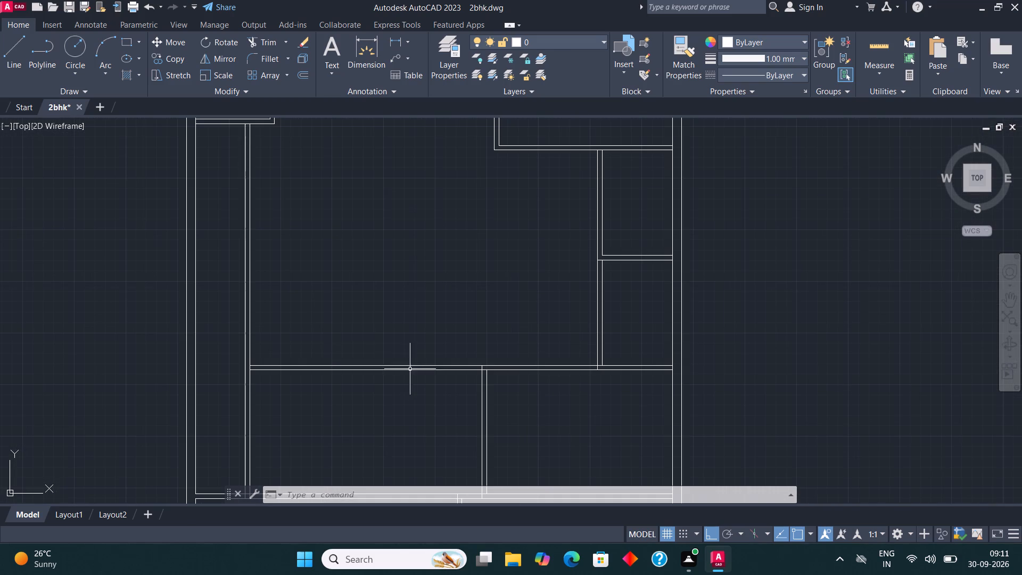
scroll(295, 332, "up", 1)
left_click(11, 52)
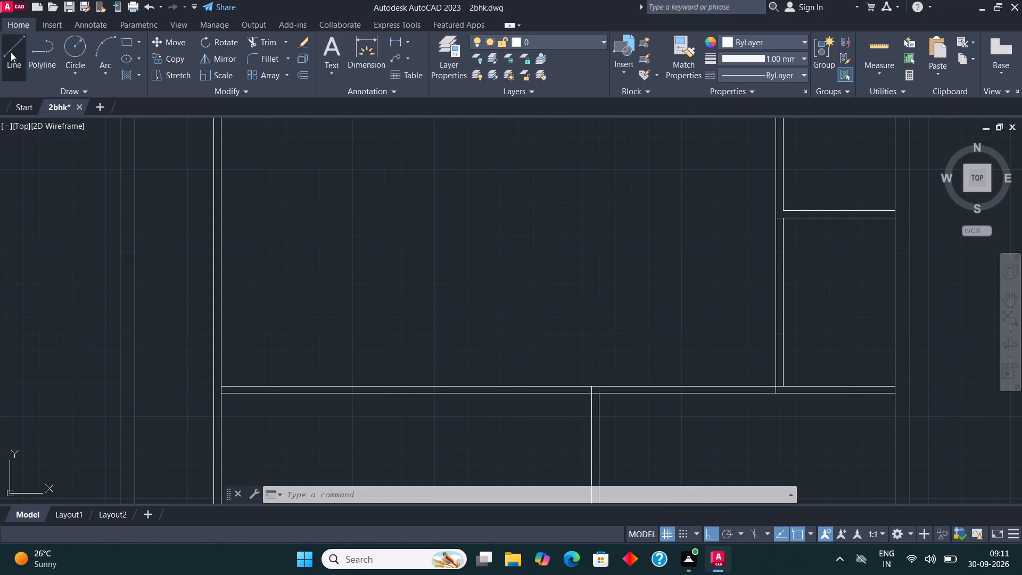
scroll(230, 383, "up", 2)
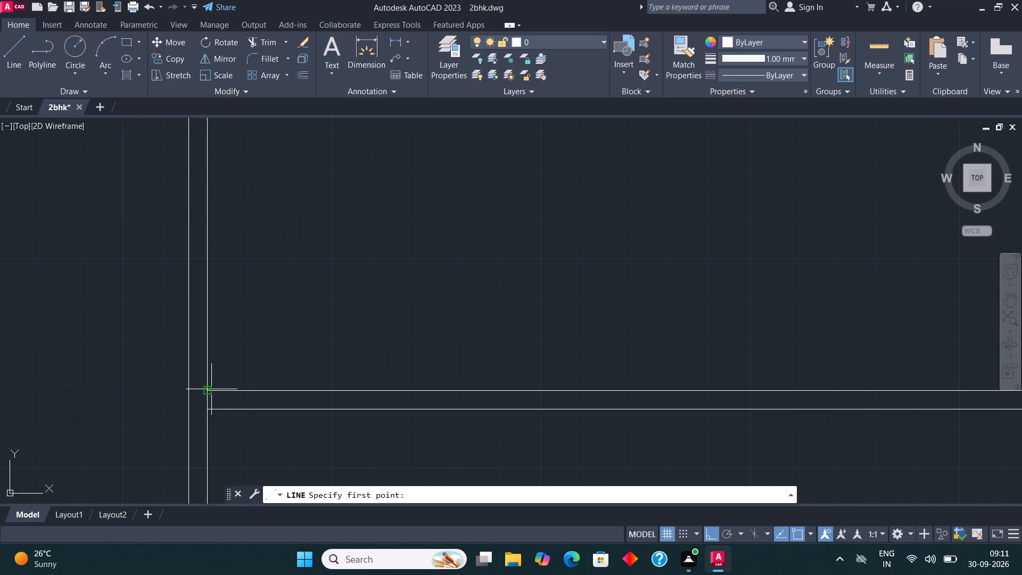
left_click(207, 389)
type("10'")
key("Return")
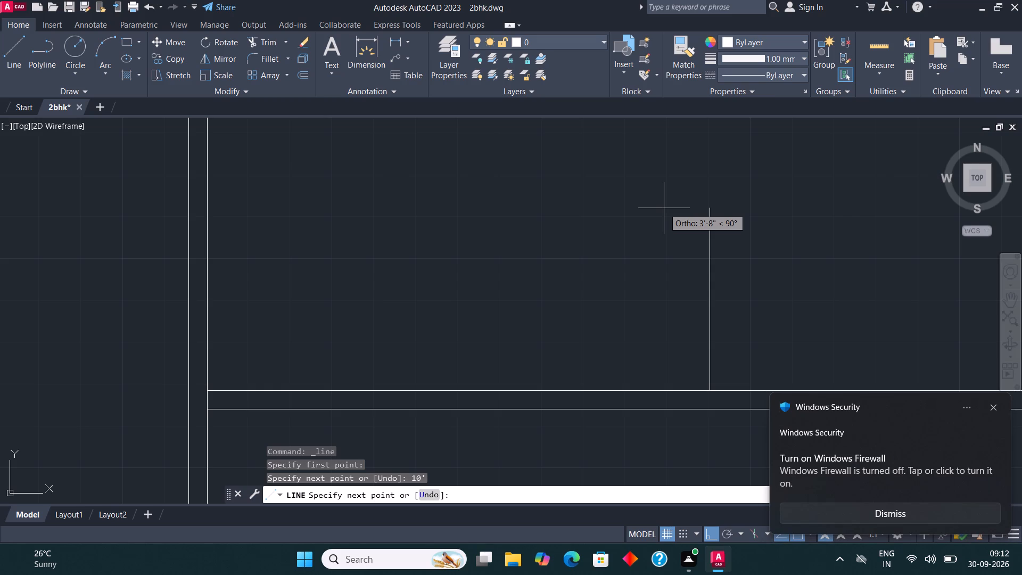
type("10'8\"")
key("Return")
scroll(664, 240, "down", 5)
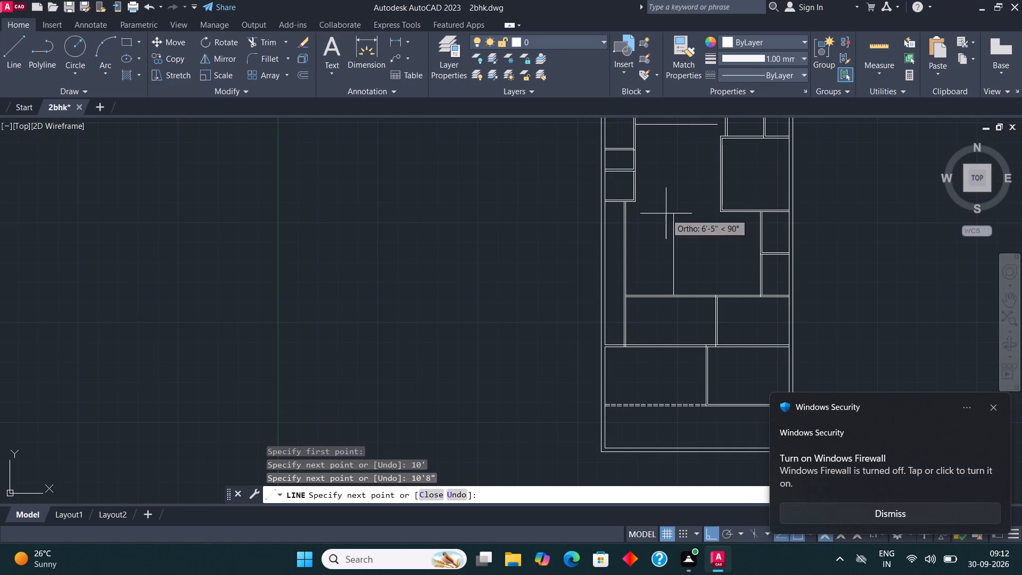
scroll(663, 225, "up", 2)
type("10'")
key("Return")
key("Escape")
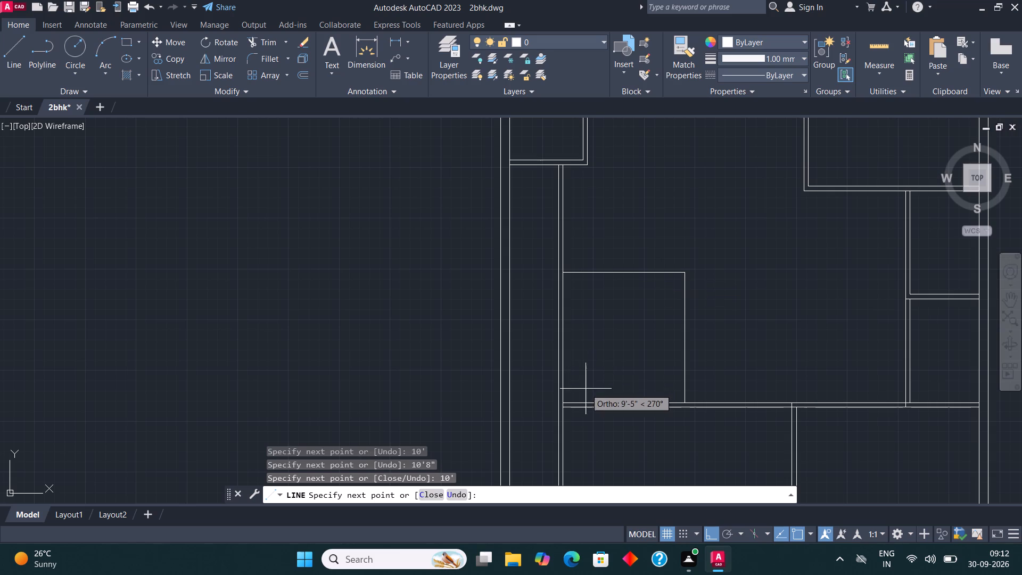
Offset the new room's vertical and horizontal lines outward by 4.5" to form its partition walls.
scroll(481, 384, "down", 3)
scroll(531, 356, "up", 2)
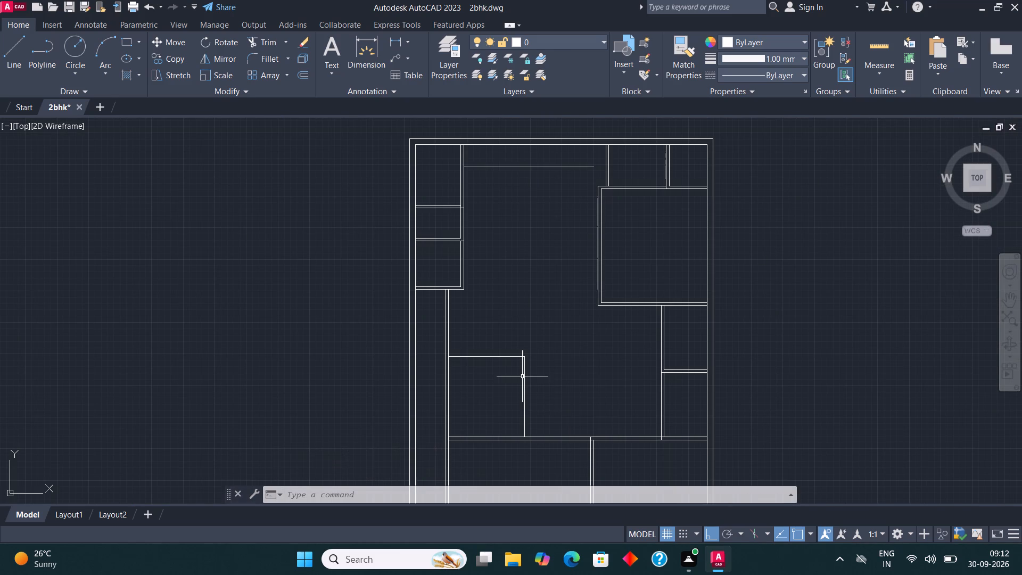
left_click(546, 393)
left_click(494, 322)
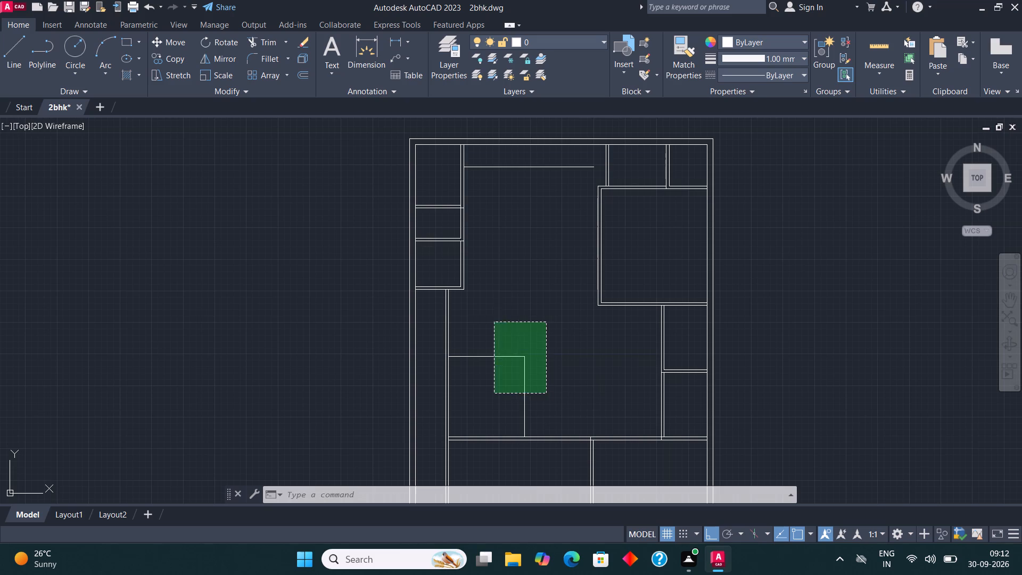
left_click(302, 70)
left_click(526, 393)
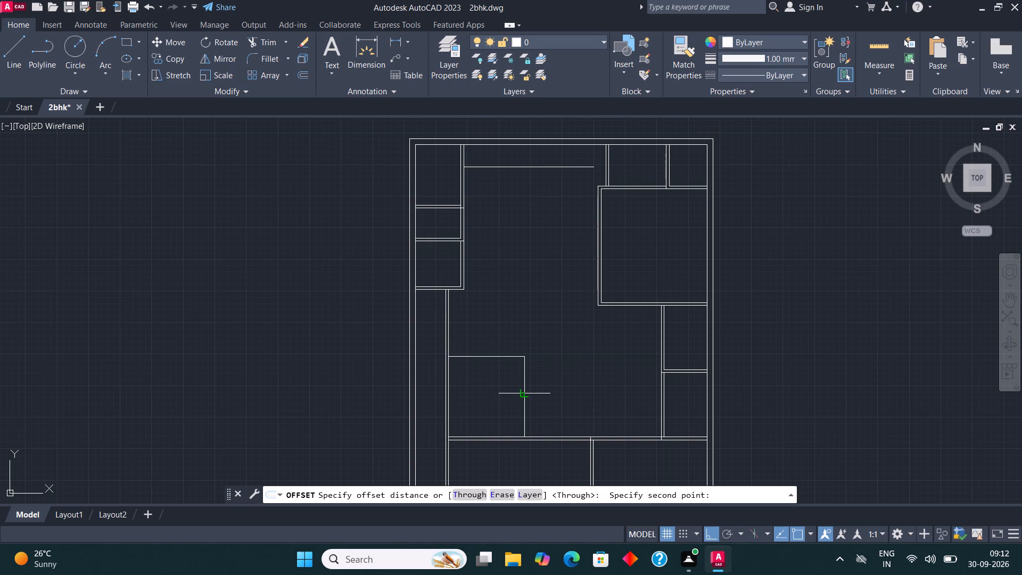
type("4.5\"")
key("Return")
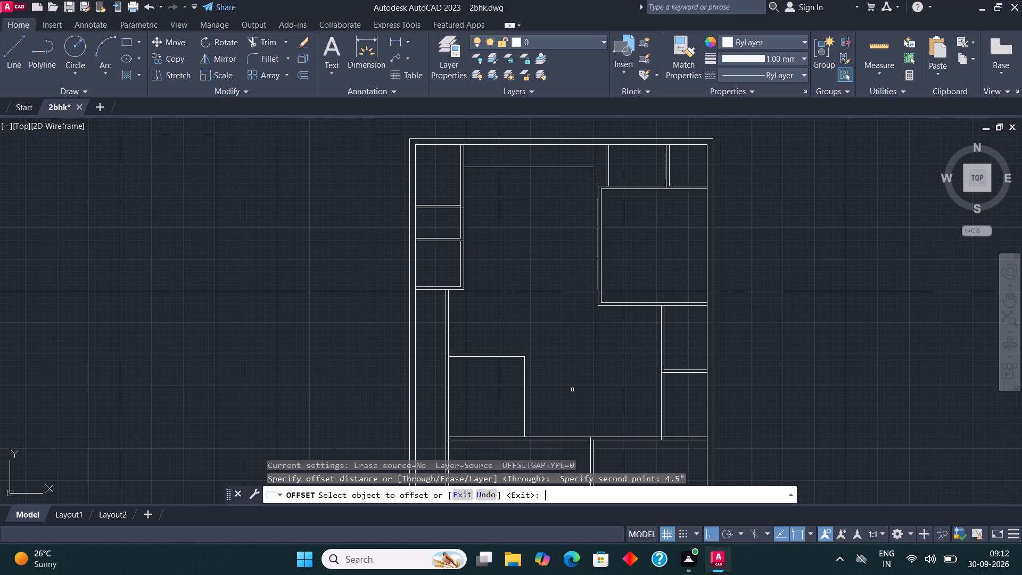
left_click(524, 385)
left_click(558, 384)
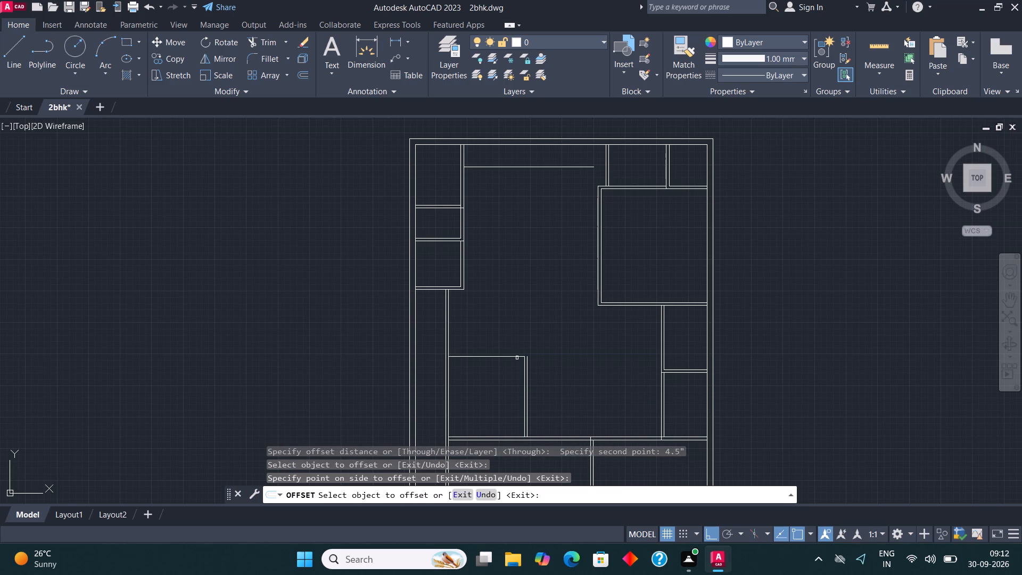
left_click(517, 358)
left_click(517, 330)
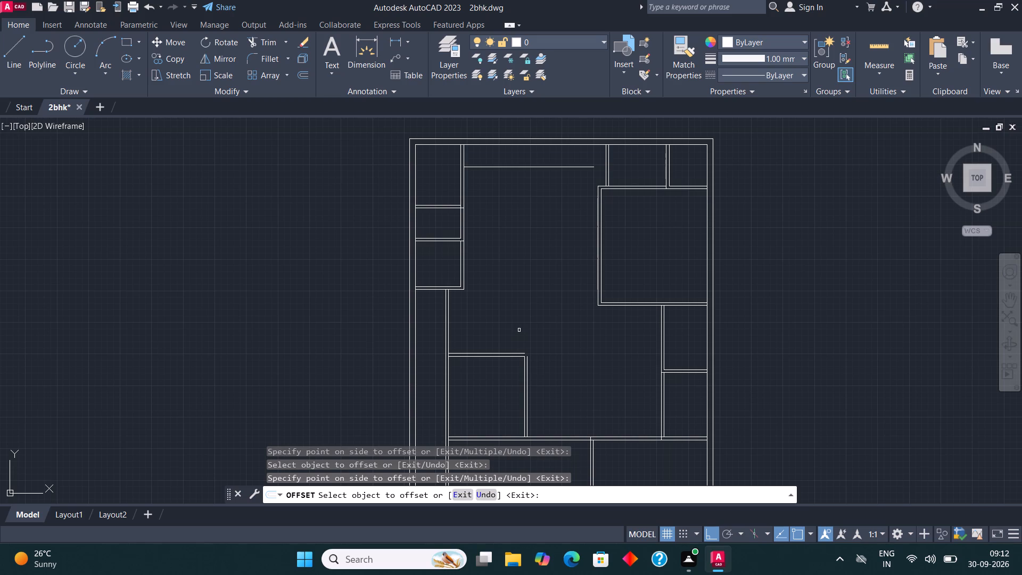
Fillet the two outer offset lines of the new room so they meet at its outer corner.
left_click(259, 60)
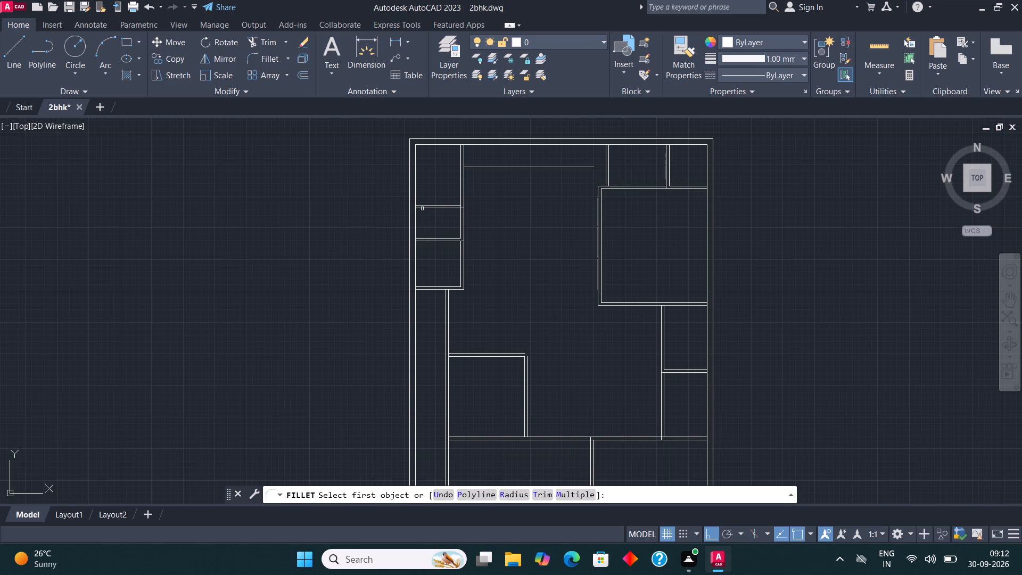
scroll(524, 363, "up", 1)
left_click(520, 349)
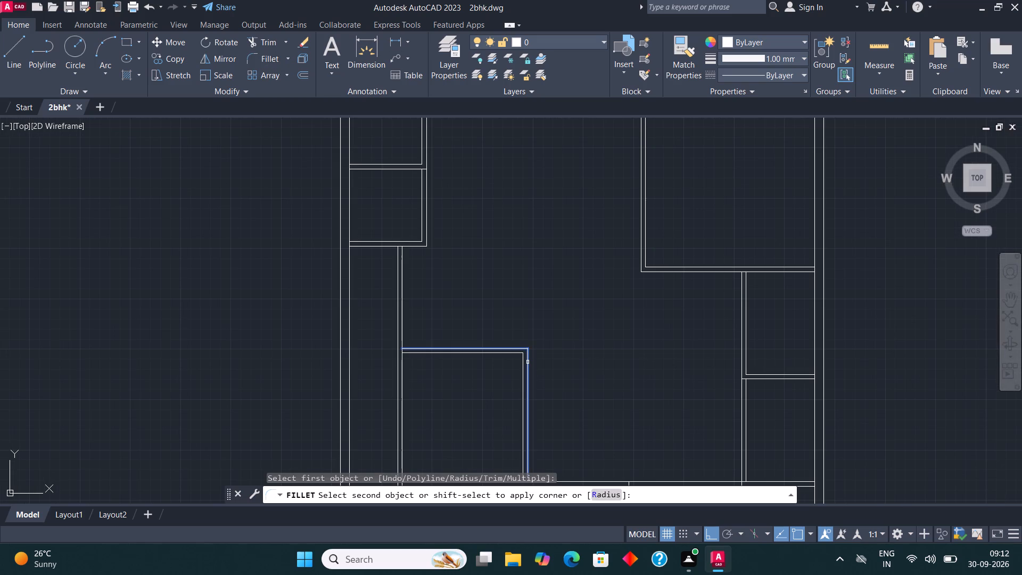
left_click(528, 362)
key("Escape")
scroll(492, 367, "down", 1)
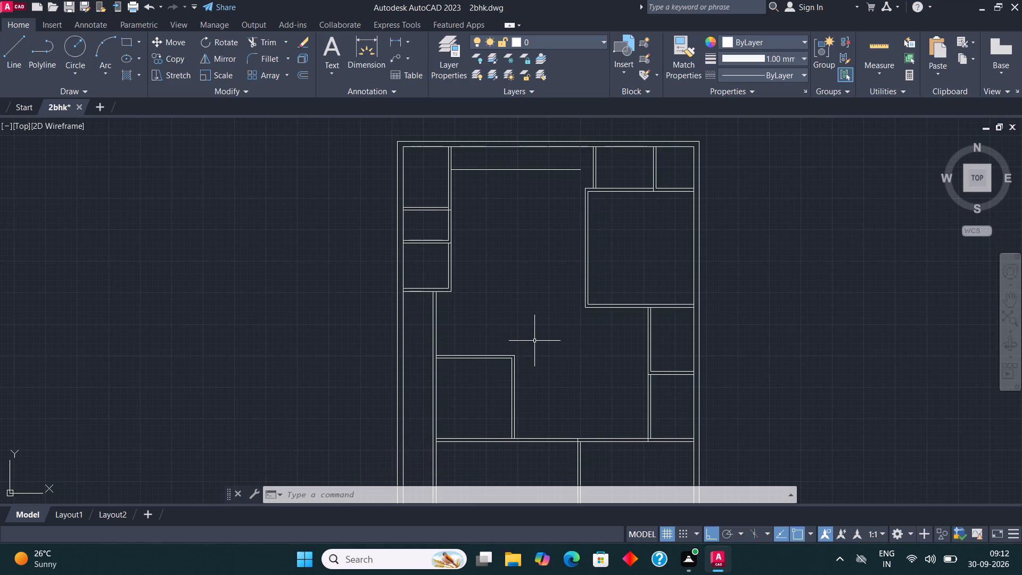
Draw a 10' horizontal line along the new room's upper wall, starting where that wall meets the long vertical partition.
scroll(543, 286, "up", 1)
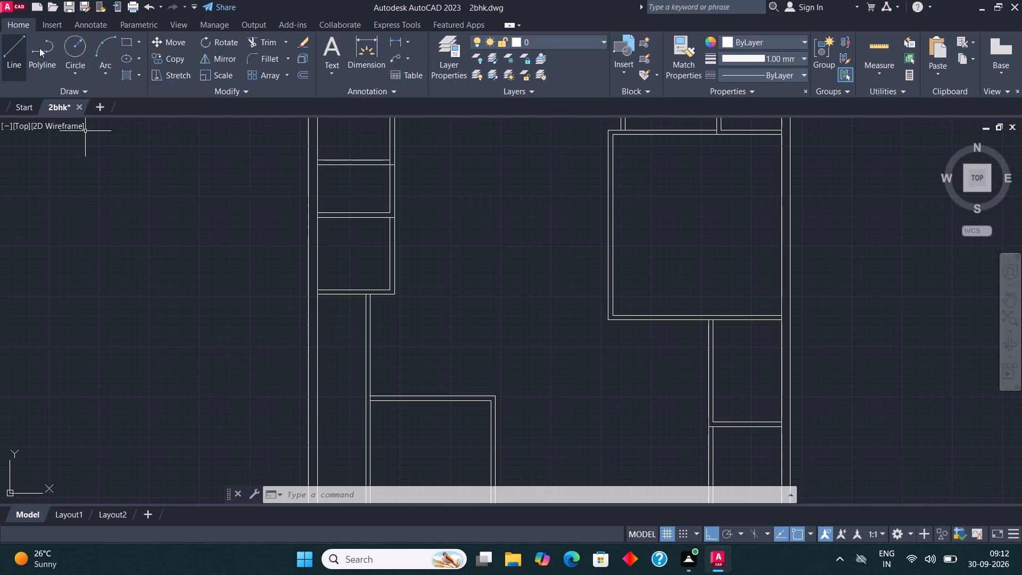
left_click(24, 49)
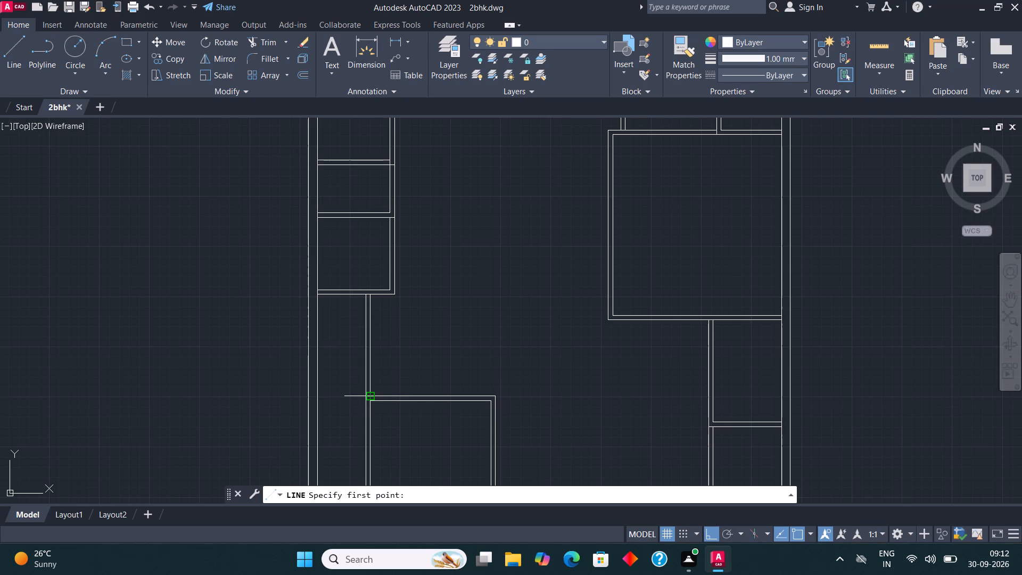
left_click(370, 399)
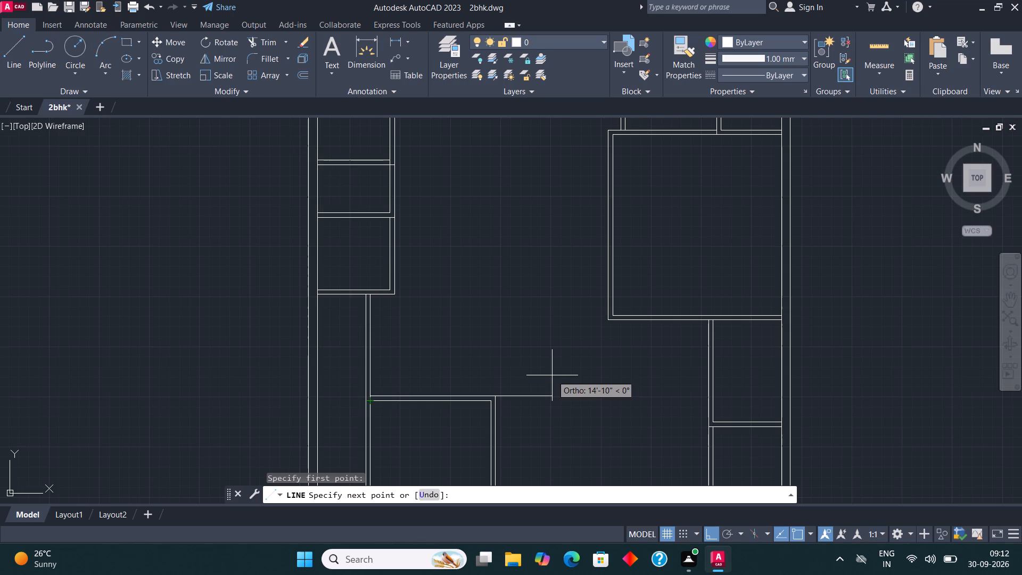
type("10'")
key("Return")
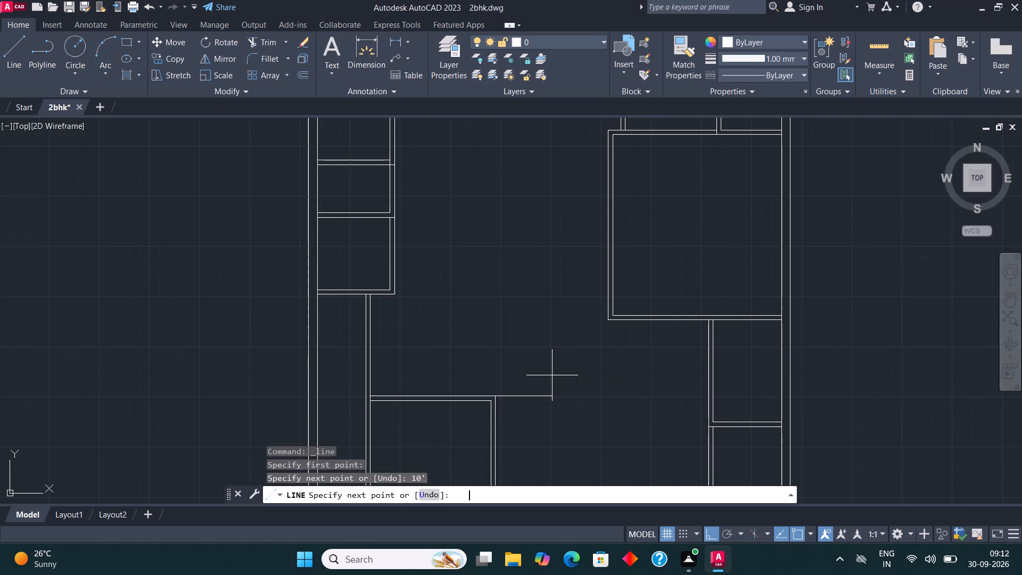
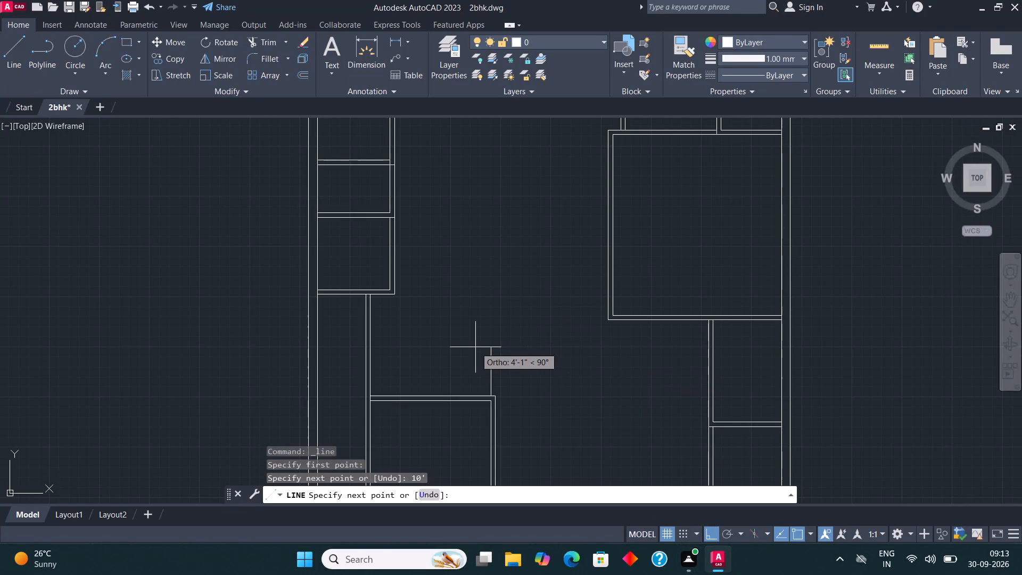
Continue the room outline from the 10' line's outer end: 7' up, then 10' back to the long vertical partition.
type("7'")
key("Return")
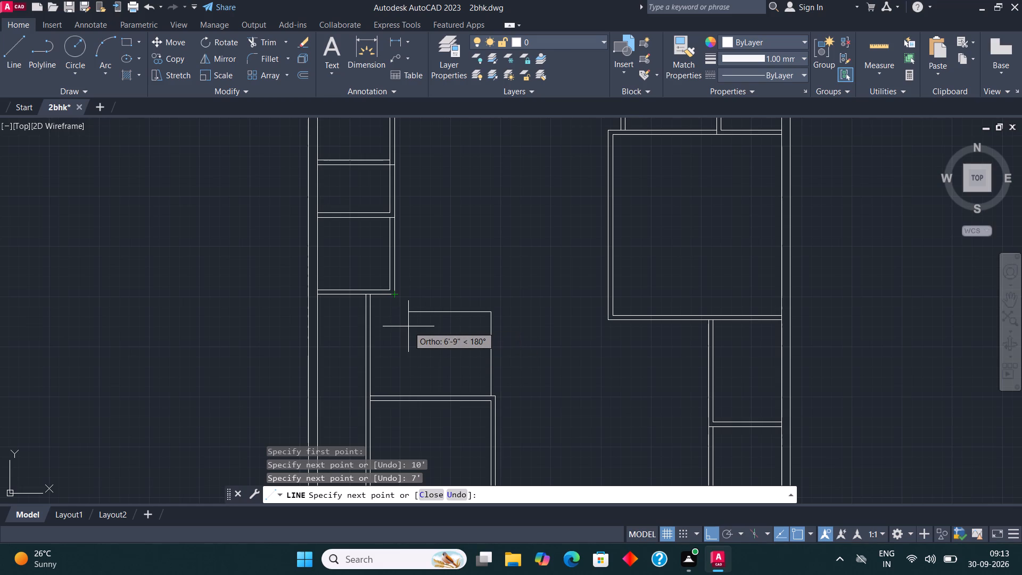
scroll(408, 326, "up", 1)
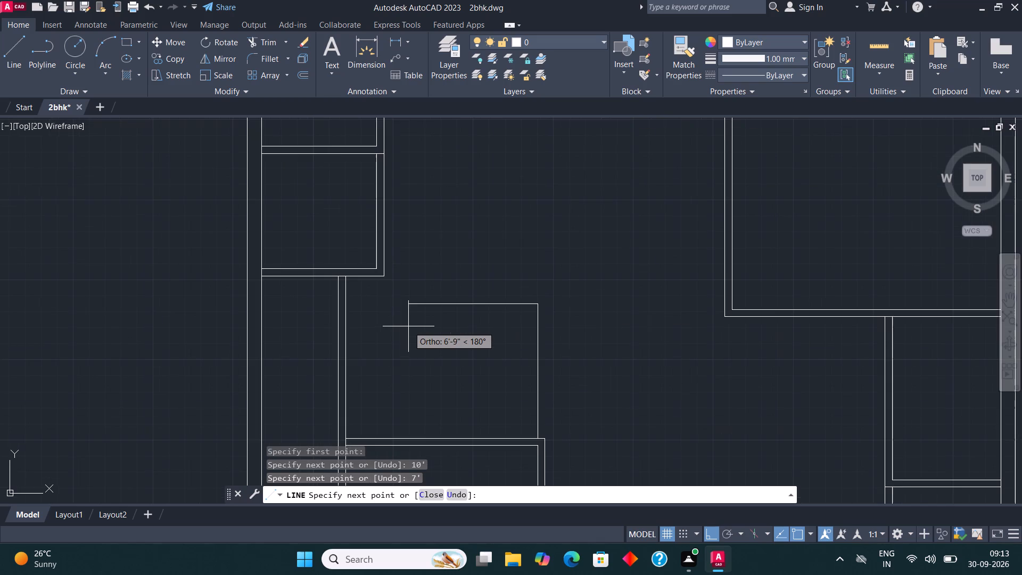
type("10'")
key("Return")
key("Escape")
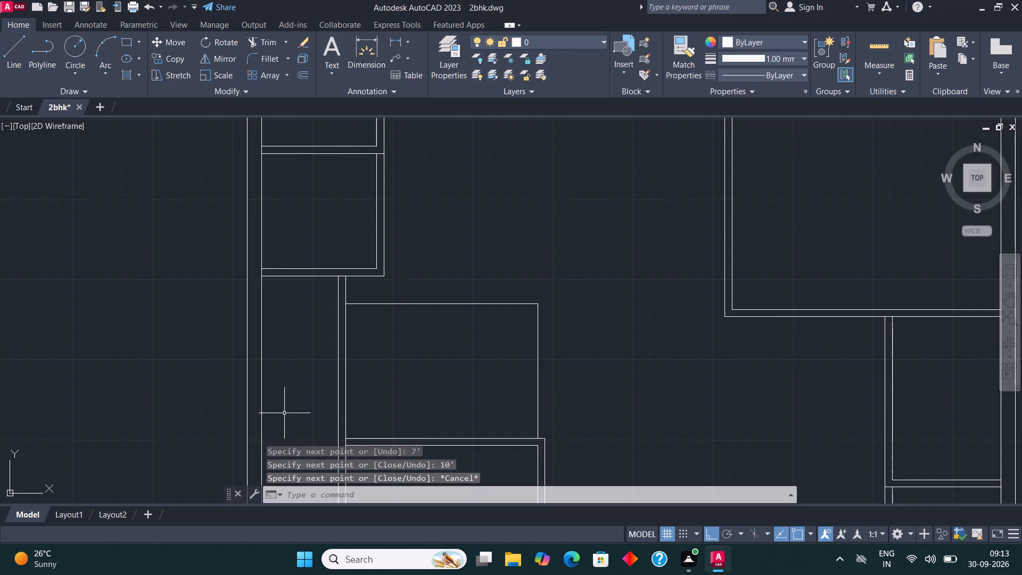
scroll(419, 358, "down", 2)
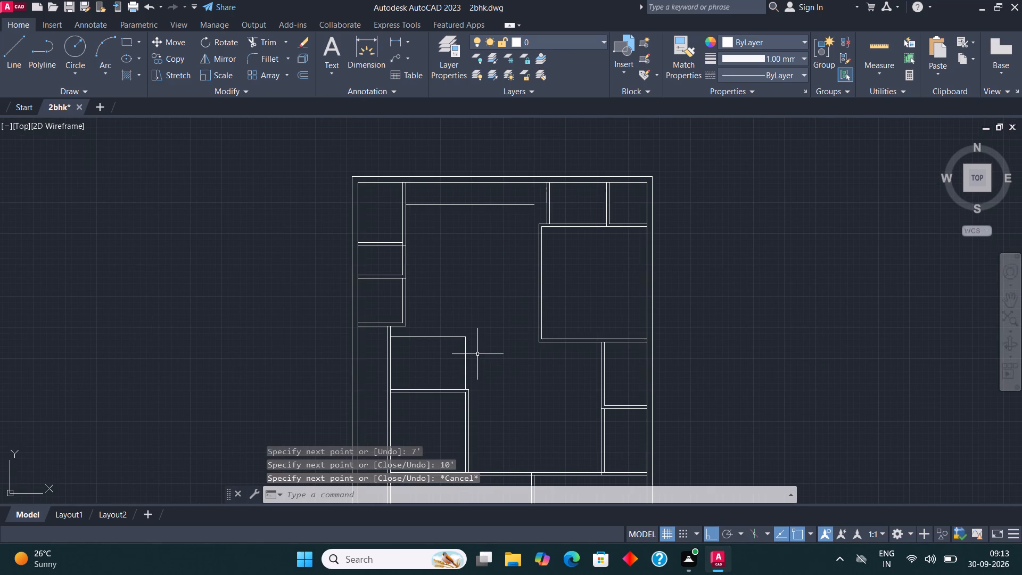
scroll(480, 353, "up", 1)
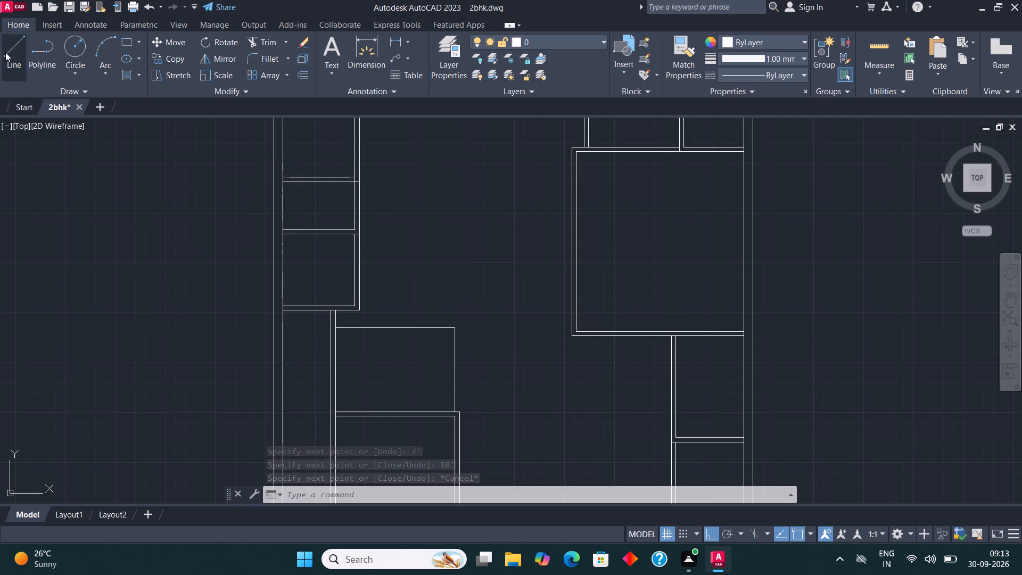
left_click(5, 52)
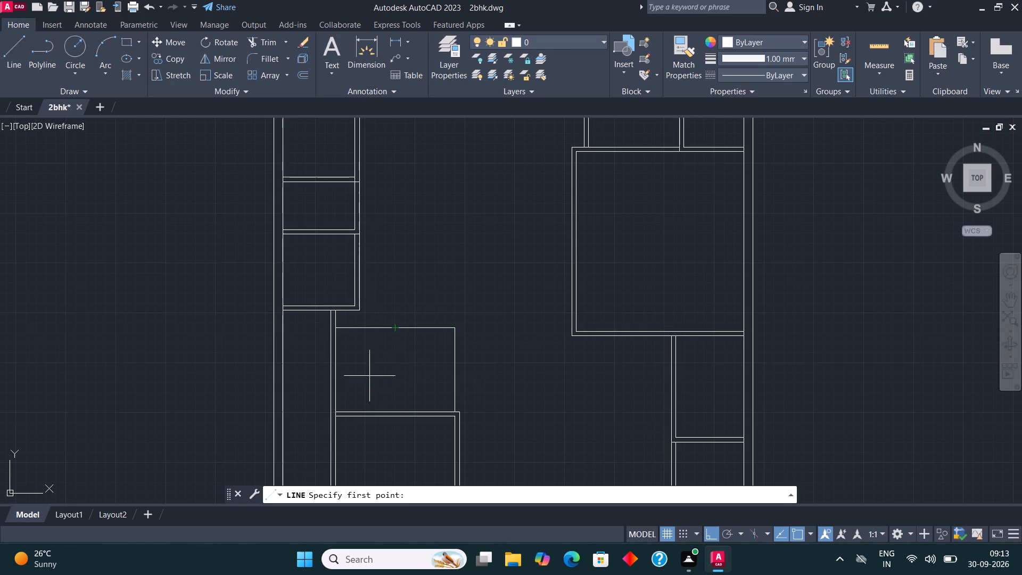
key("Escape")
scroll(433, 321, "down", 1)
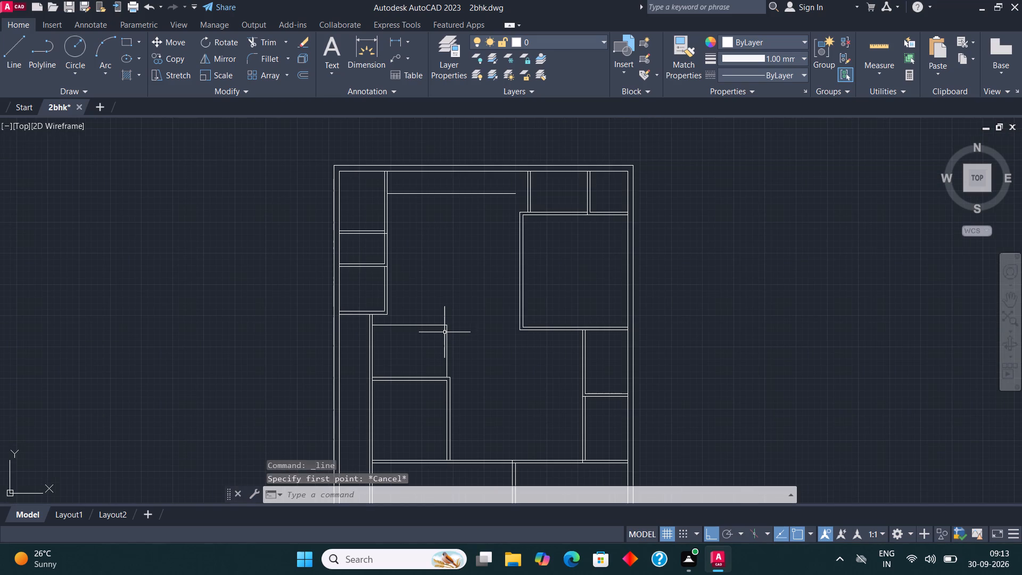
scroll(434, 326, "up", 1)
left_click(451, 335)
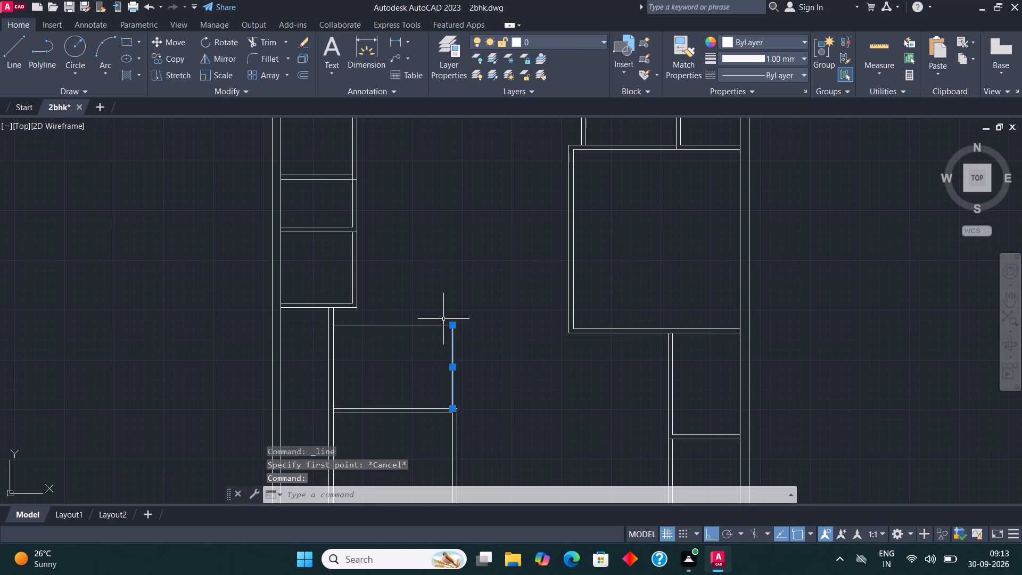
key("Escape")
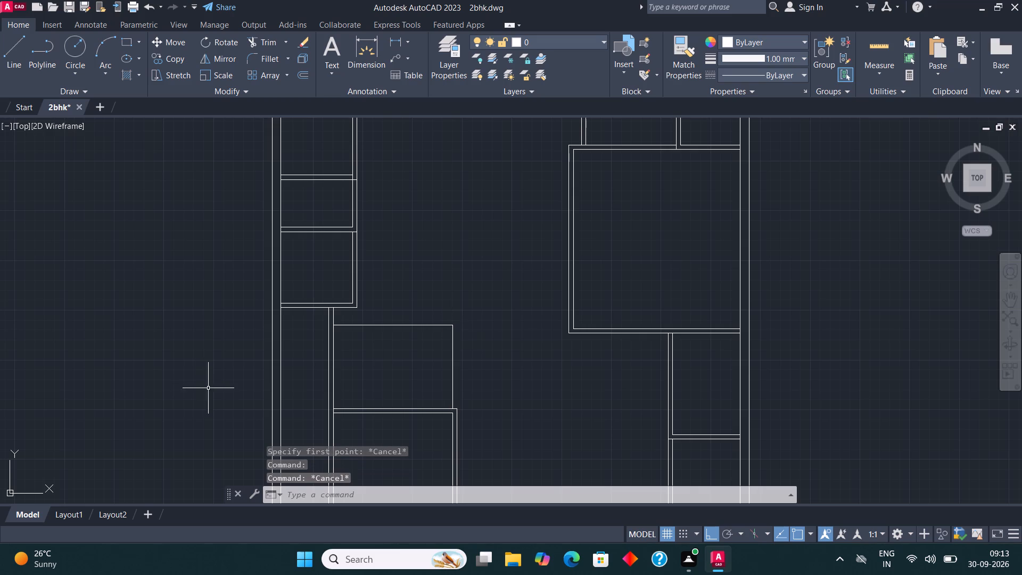
Delete the new room outline's upper 10' horizontal line.
left_click(405, 330)
left_click(398, 315)
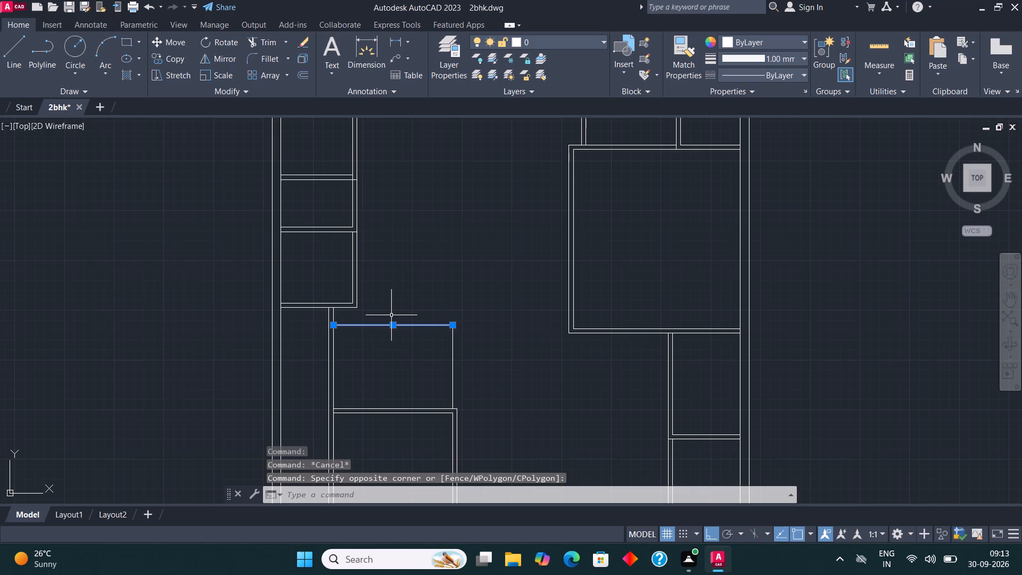
key("Delete")
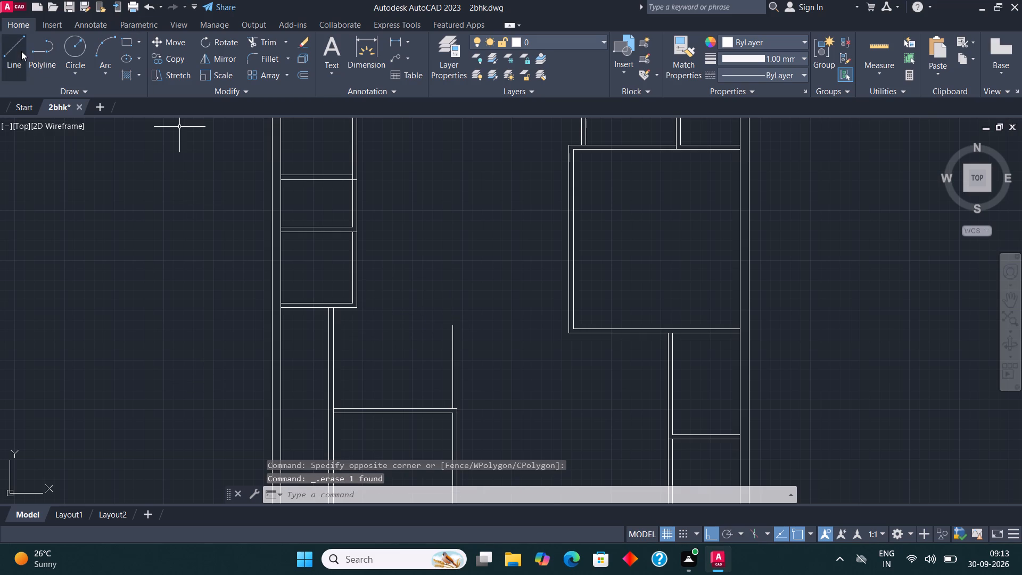
Draw a line from the outer lower corner of the small rooms above across to align with the 7' vertical, then down to its upper end.
left_click(20, 51)
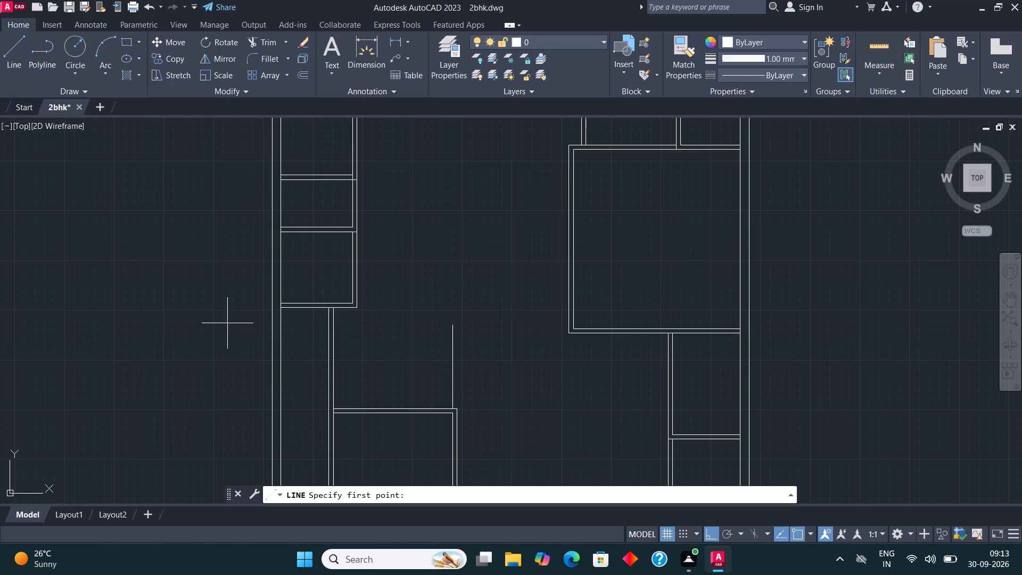
left_click(358, 308)
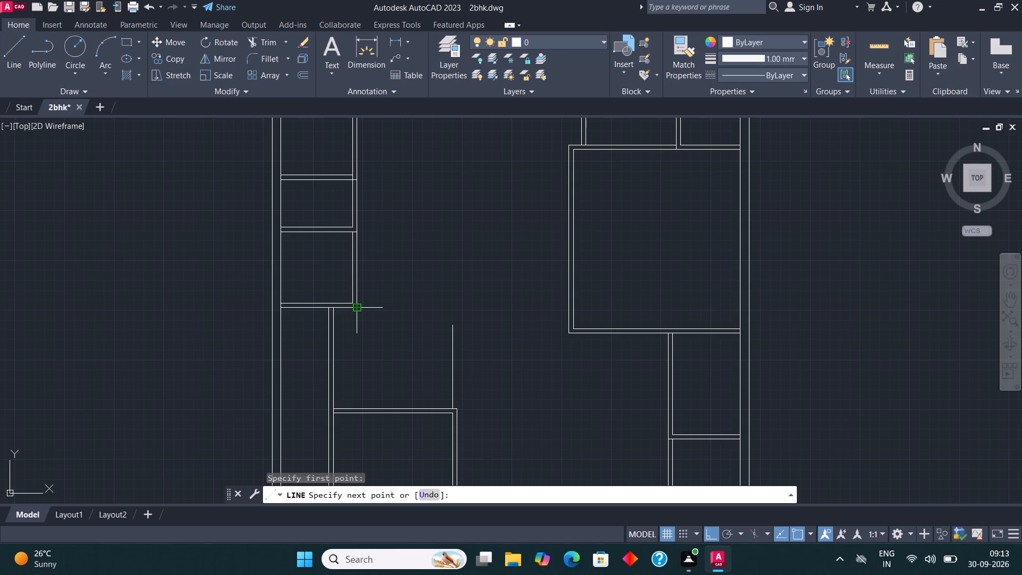
left_click(453, 318)
left_click(453, 340)
key("Escape")
Offset the new room's upper line upward and both segments of its outer vertical side outward by 4.5".
left_click(461, 341)
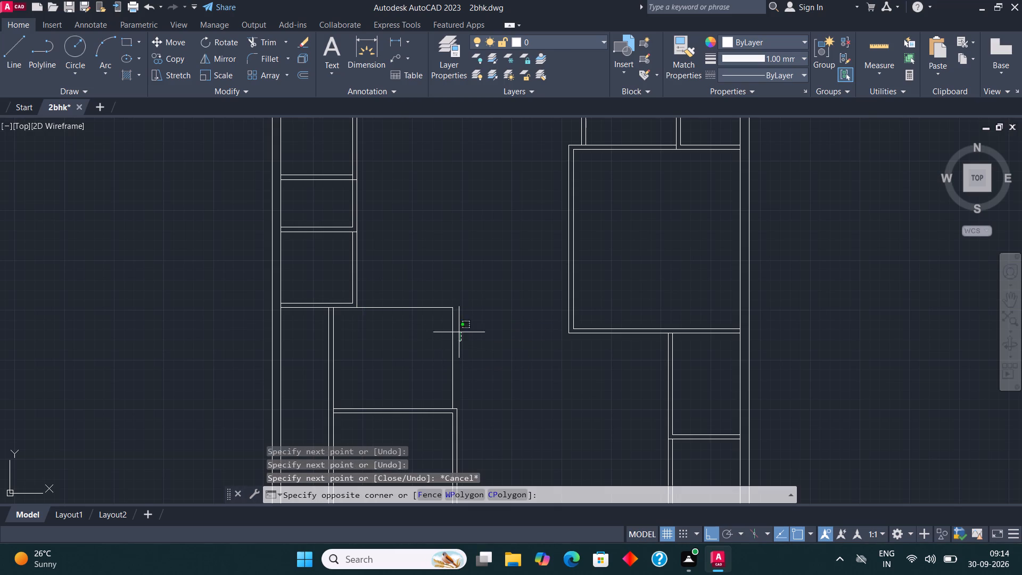
left_click(438, 278)
left_click(301, 77)
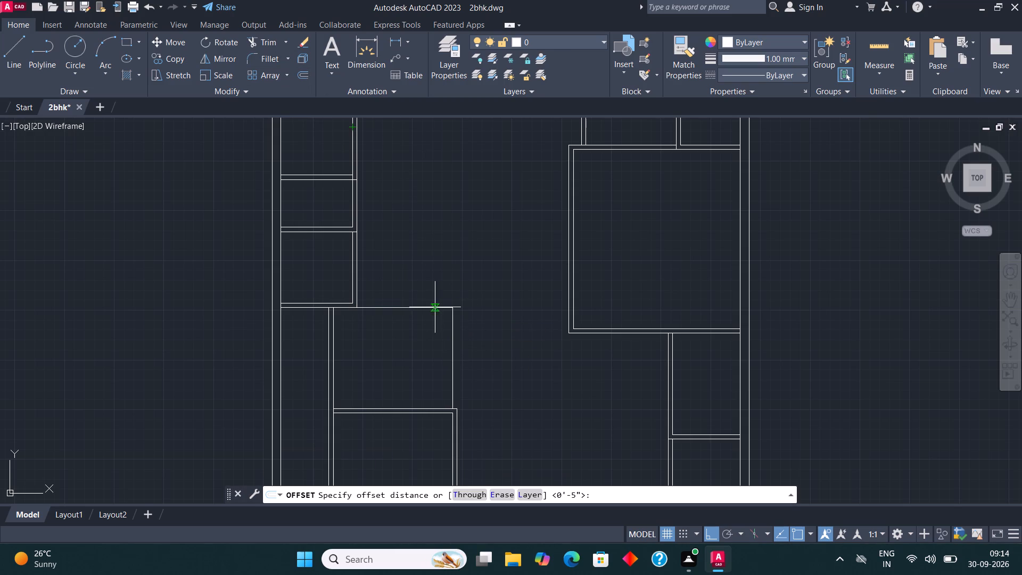
left_click(413, 308)
type("4.5\"")
key("Return")
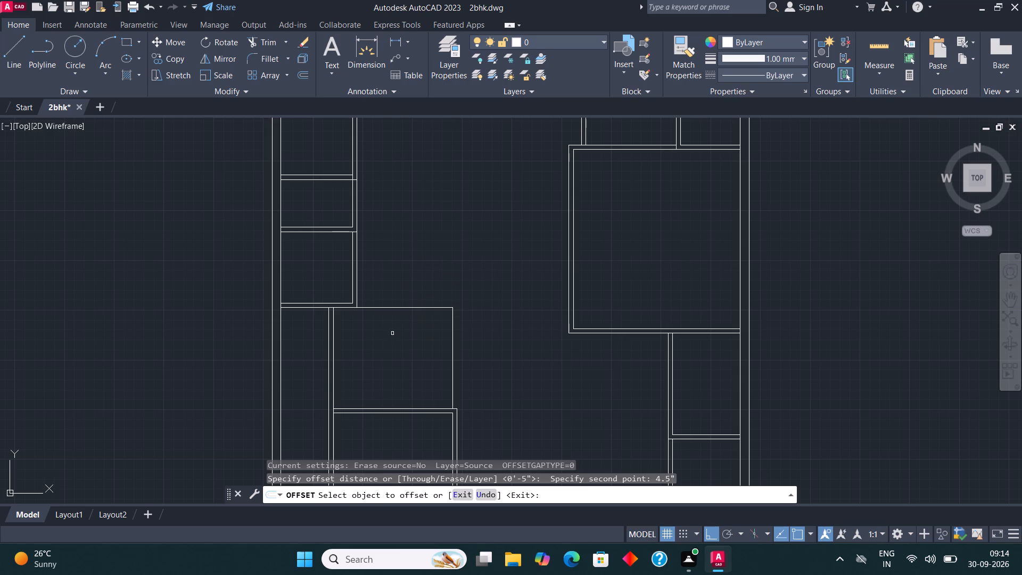
left_click(394, 310)
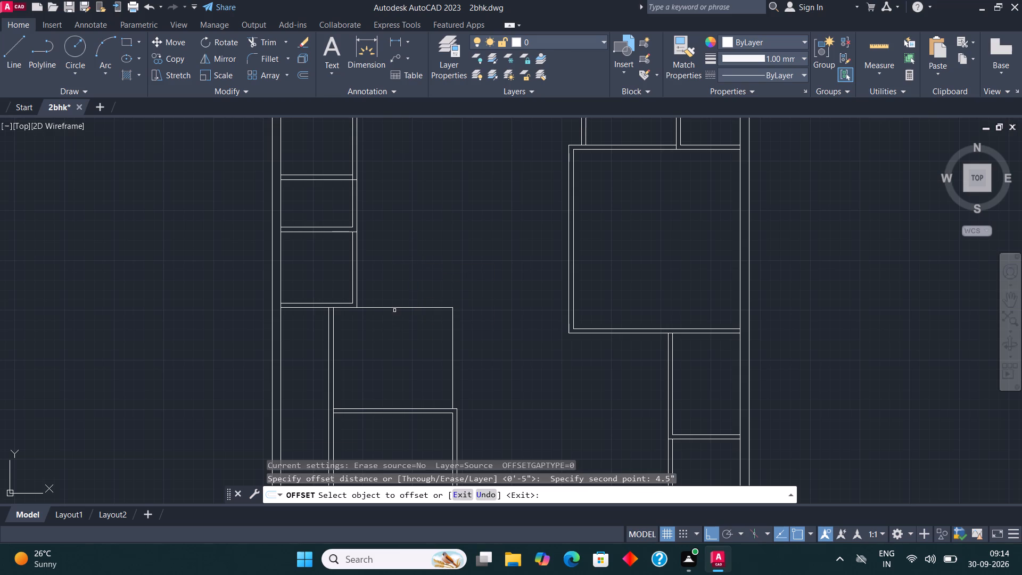
left_click(396, 308)
left_click(402, 283)
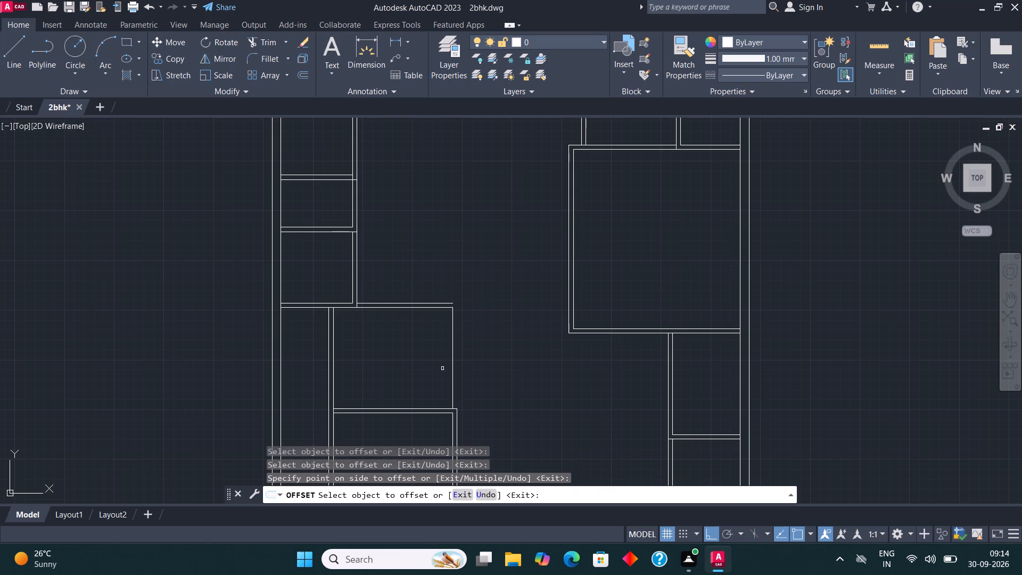
left_click(452, 371)
left_click(506, 347)
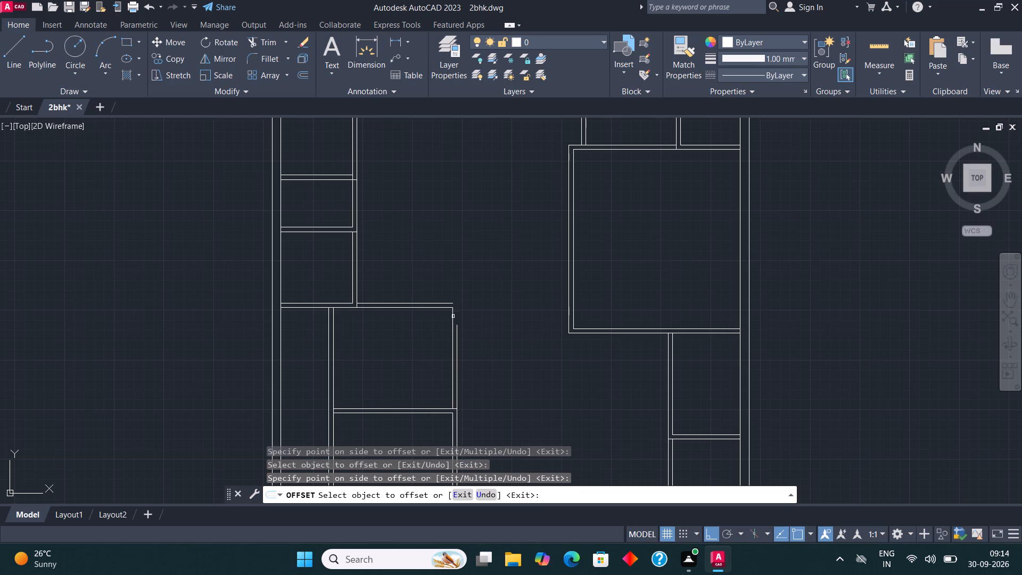
left_click(454, 319)
left_click(485, 313)
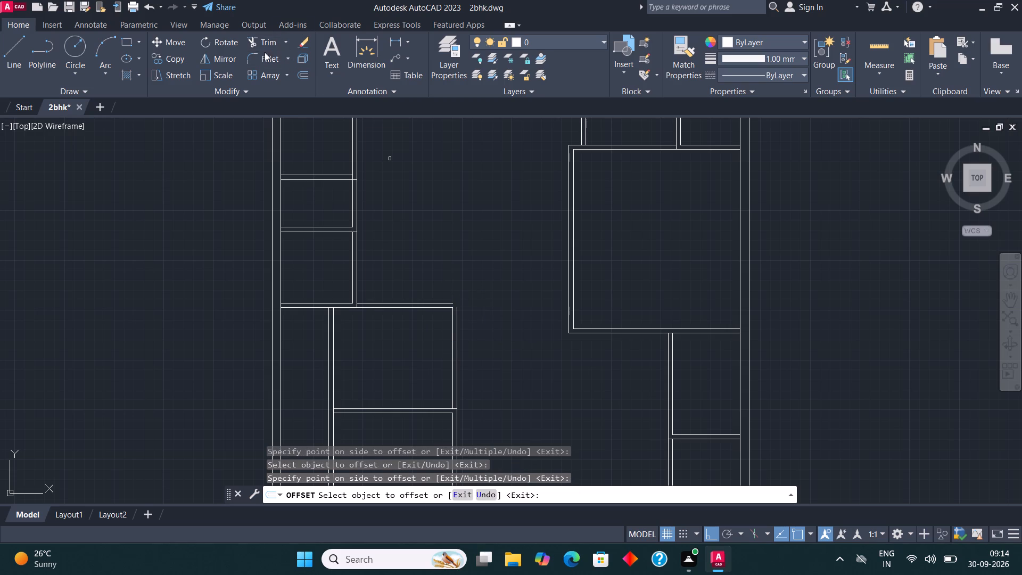
Fillet the two outer offset lines so they meet at the new room's upper outer corner.
left_click(265, 62)
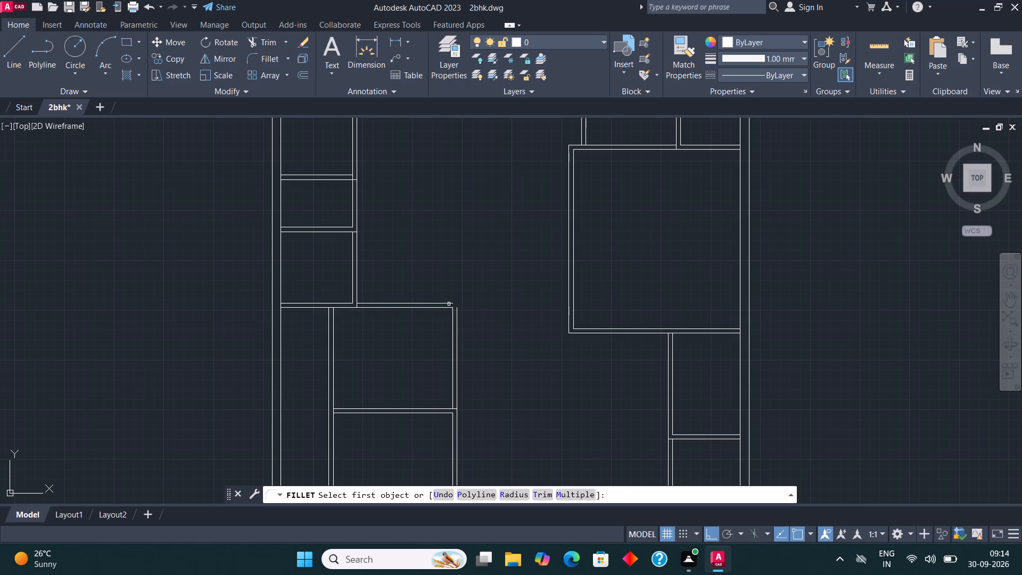
left_click(449, 304)
left_click(457, 318)
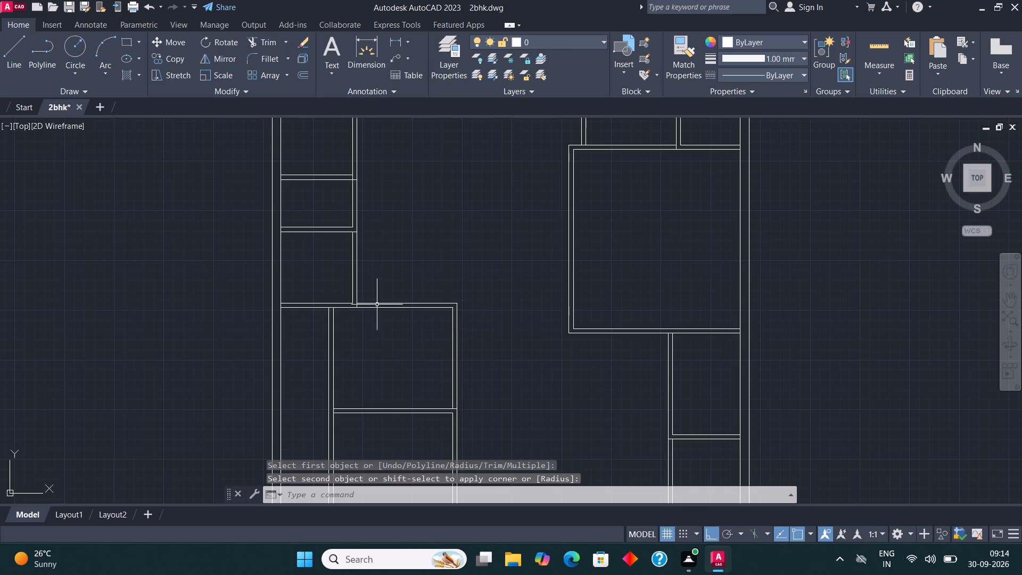
Draw a line from the free end of the horizontal line below the top outer wall, across the double-line partition beyond it.
scroll(431, 292, "down", 1)
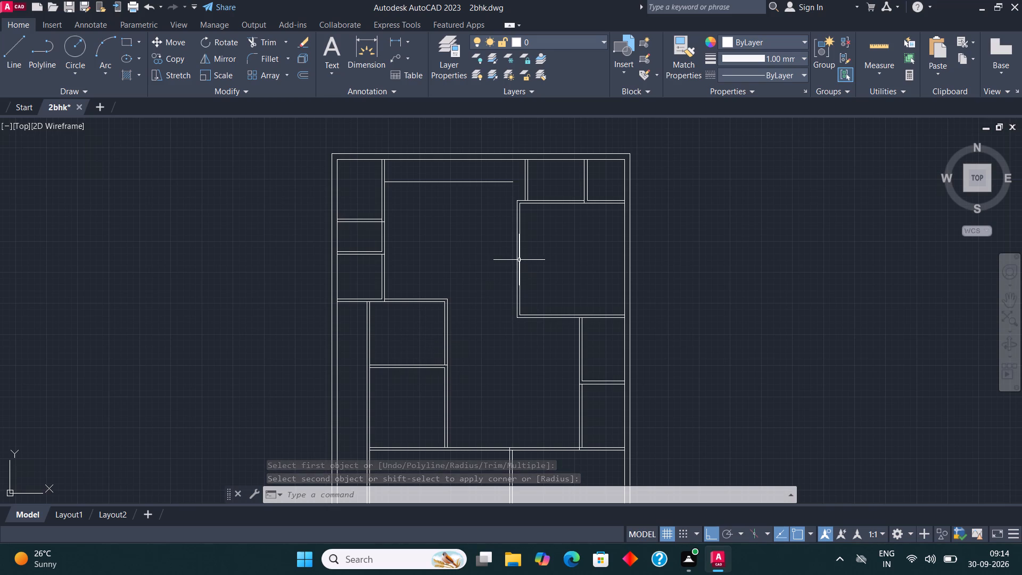
scroll(456, 282, "up", 2)
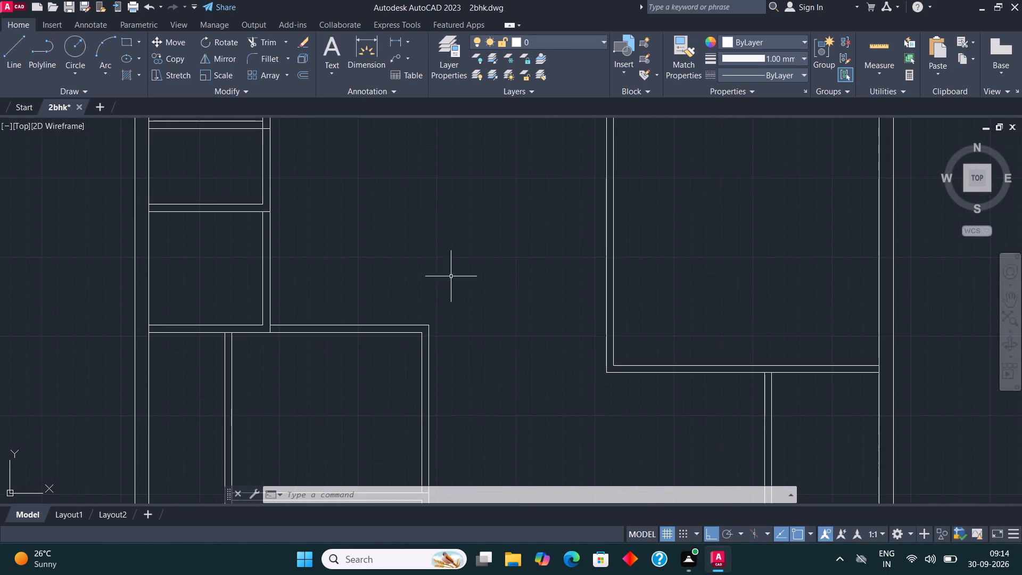
scroll(439, 375, "down", 2)
scroll(485, 323, "up", 1)
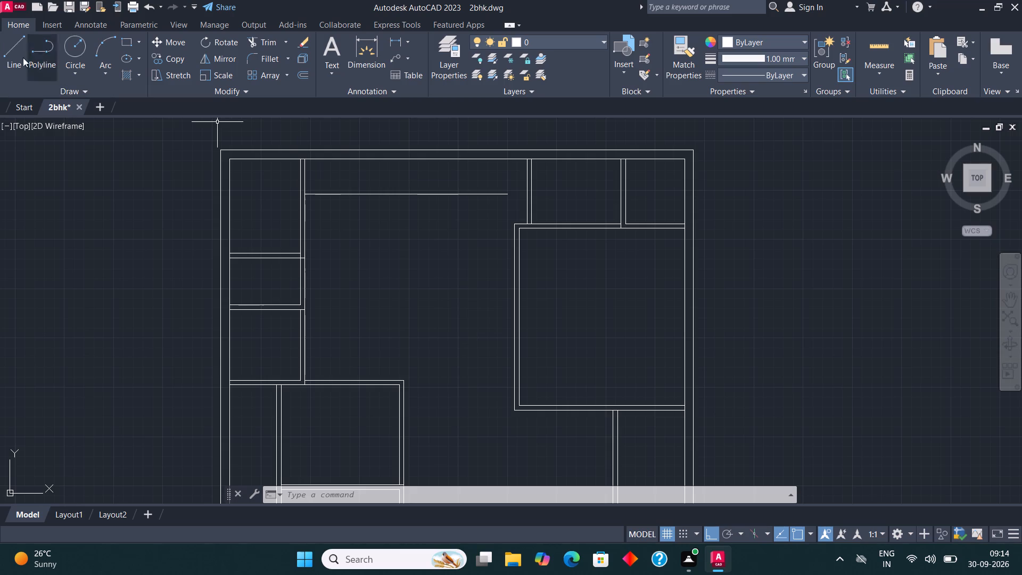
left_click(12, 45)
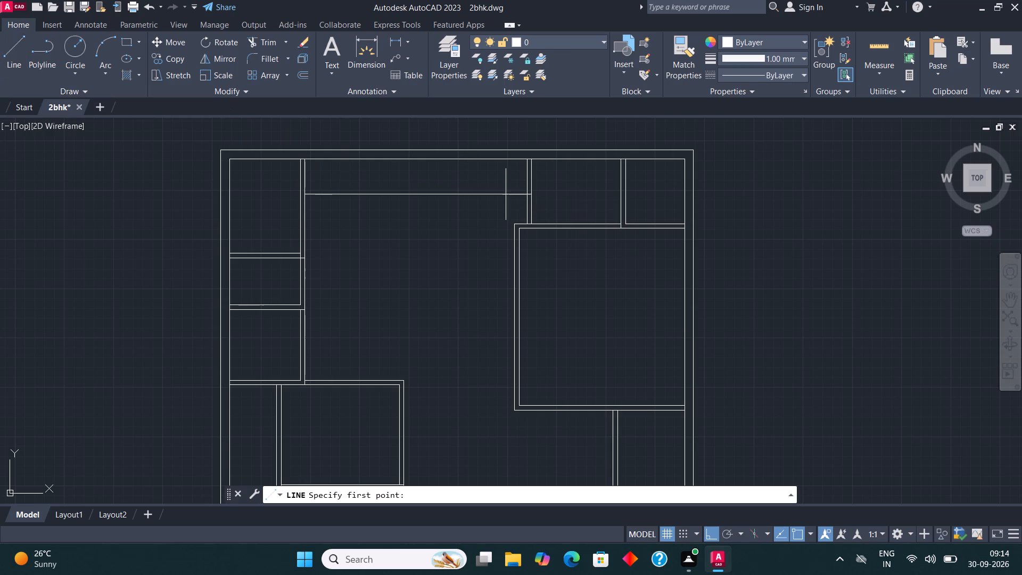
left_click(506, 192)
left_click(540, 191)
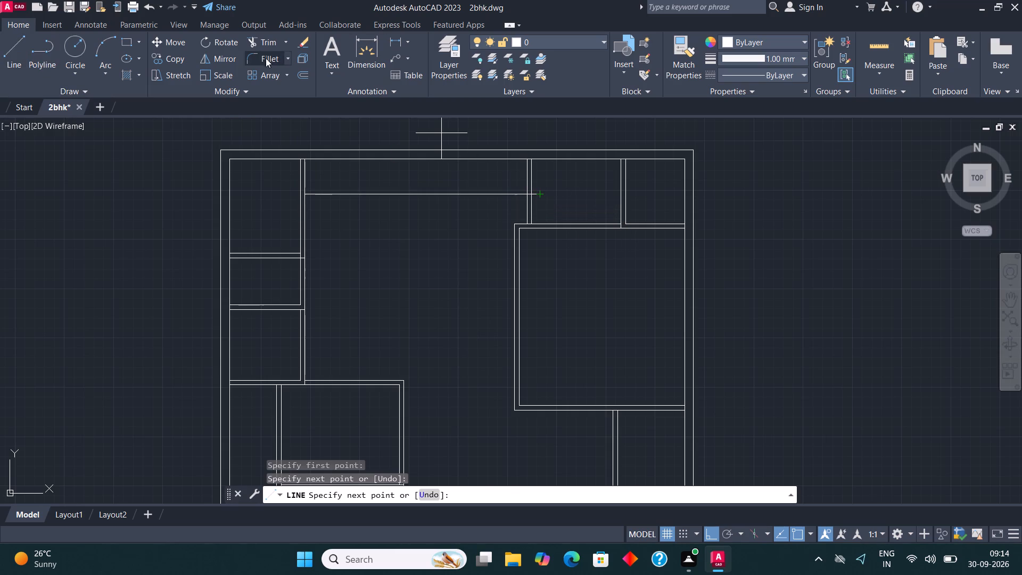
Trim the added line's portions beyond and inside the double-line partition, back to the partition's near face.
left_click(257, 42)
scroll(552, 189, "up", 3)
left_click(478, 208)
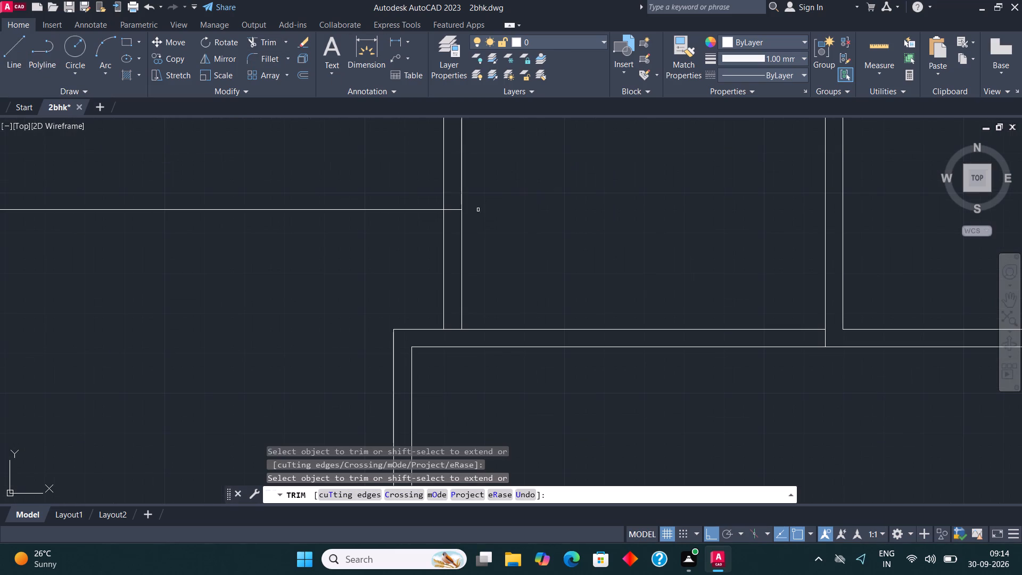
left_click(452, 210)
scroll(492, 246, "down", 3)
key("Escape")
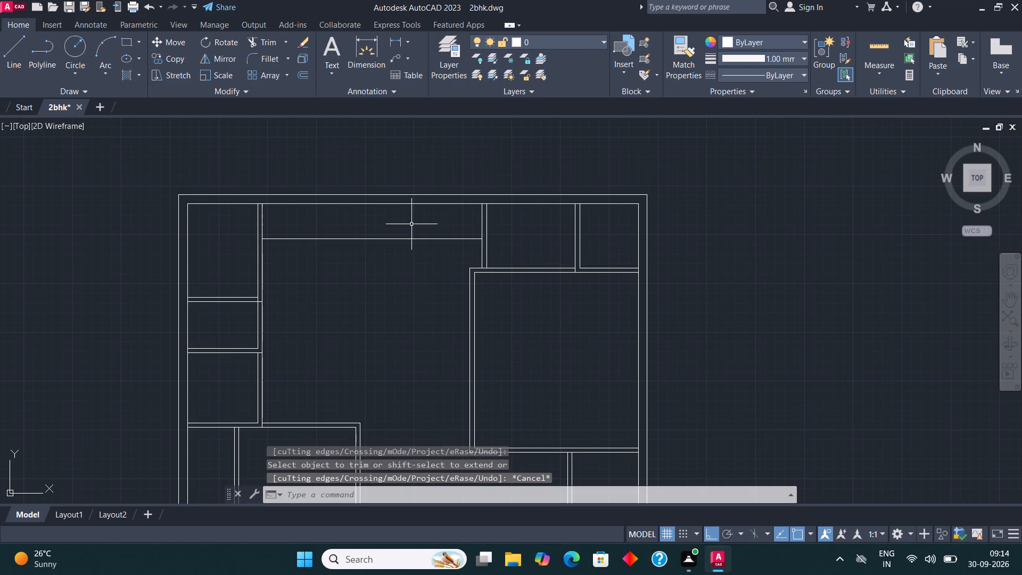
Stretch the original horizontal line's free end to the near face of the double-line partition.
left_click(405, 237)
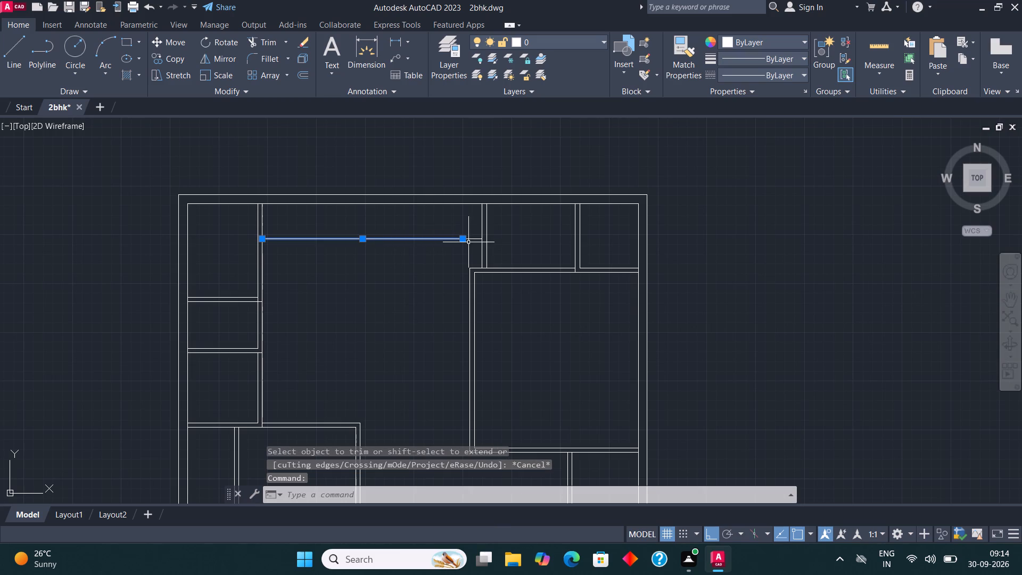
left_click(461, 236)
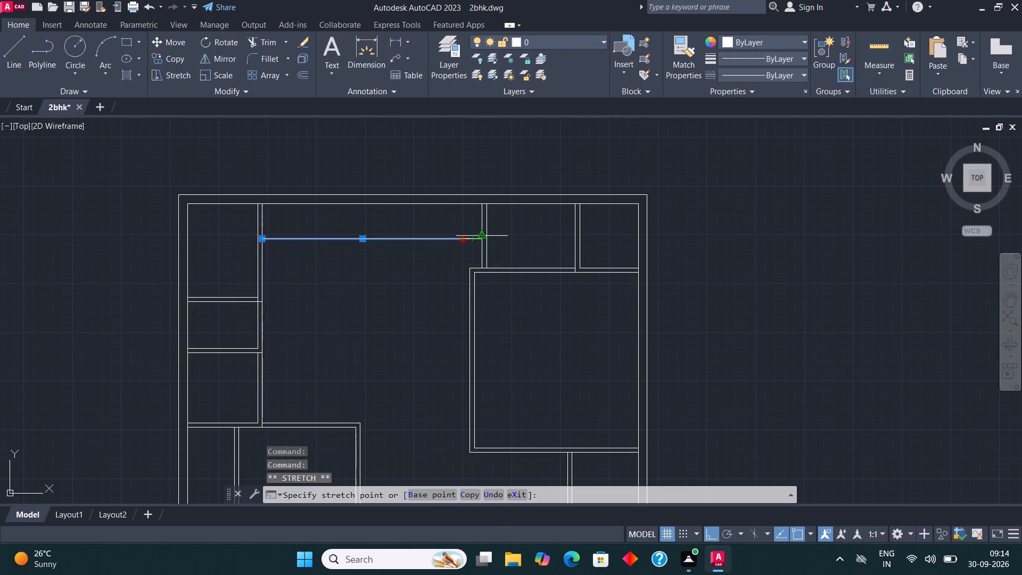
scroll(483, 241, "up", 4)
left_click(460, 228)
key("Escape")
scroll(526, 267, "down", 2)
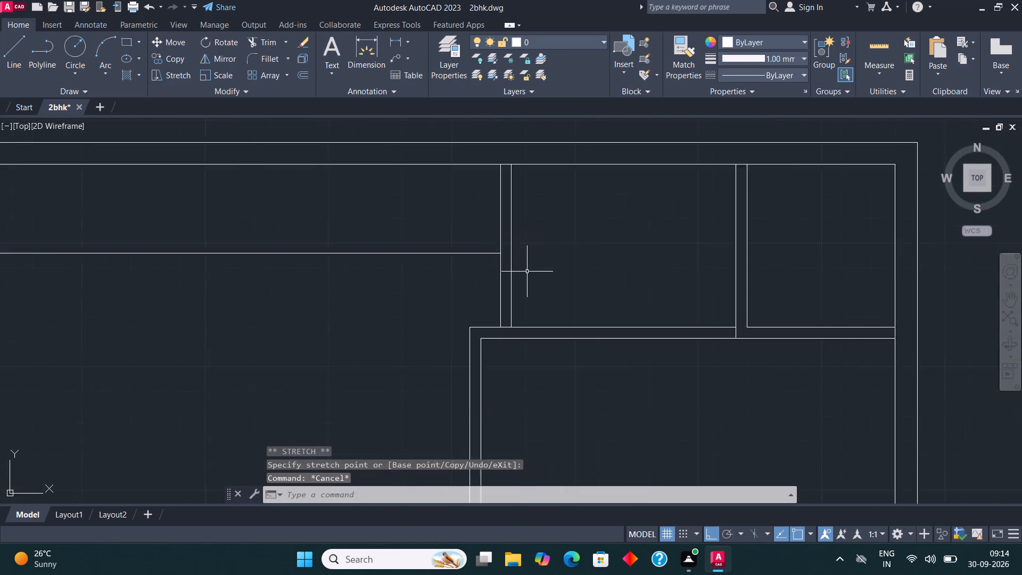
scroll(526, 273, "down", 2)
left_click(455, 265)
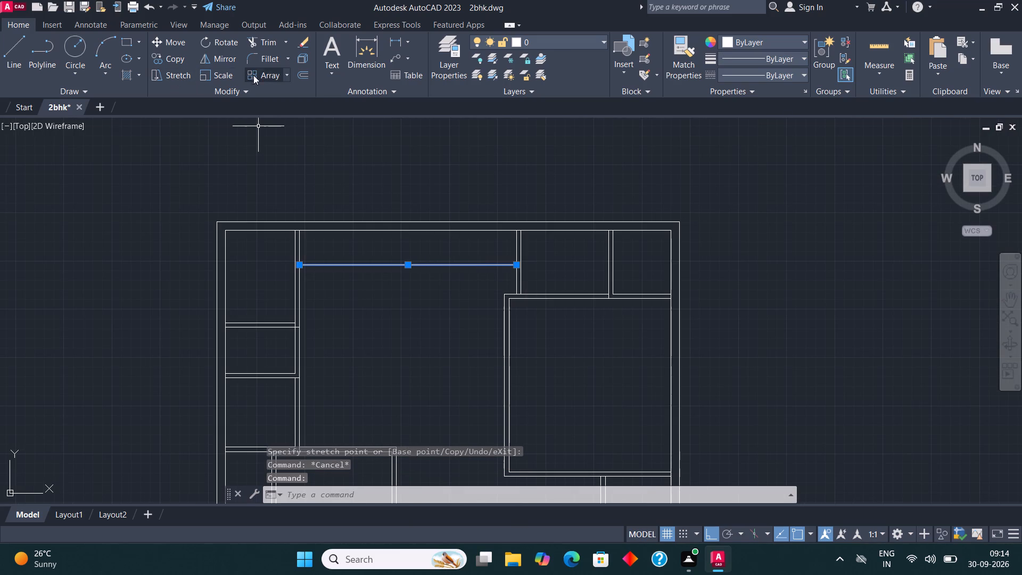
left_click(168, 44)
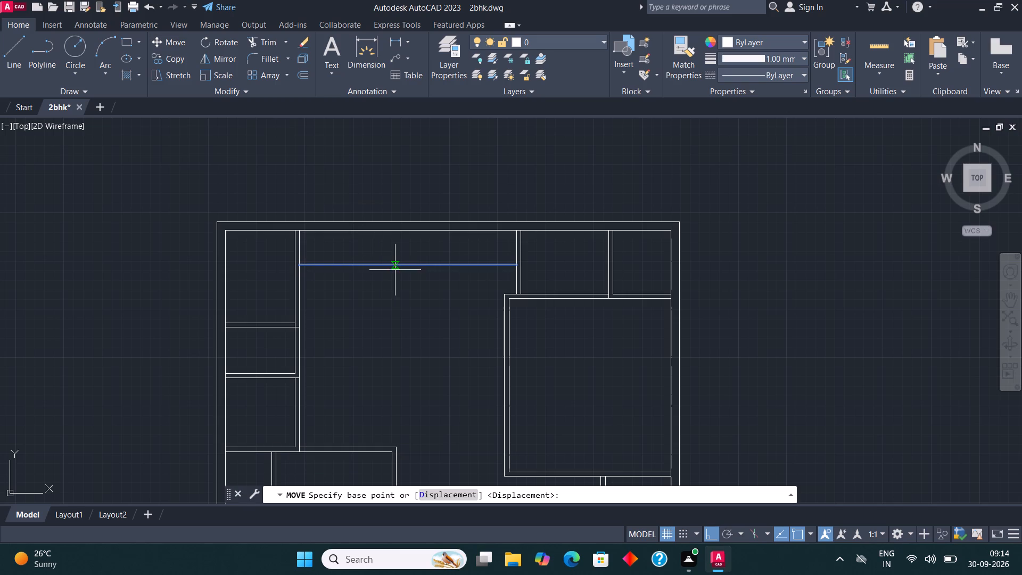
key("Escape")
Copy the horizontal line below the top outer wall 4.5" downward to form a double-line partition.
left_click(398, 269)
left_click(386, 248)
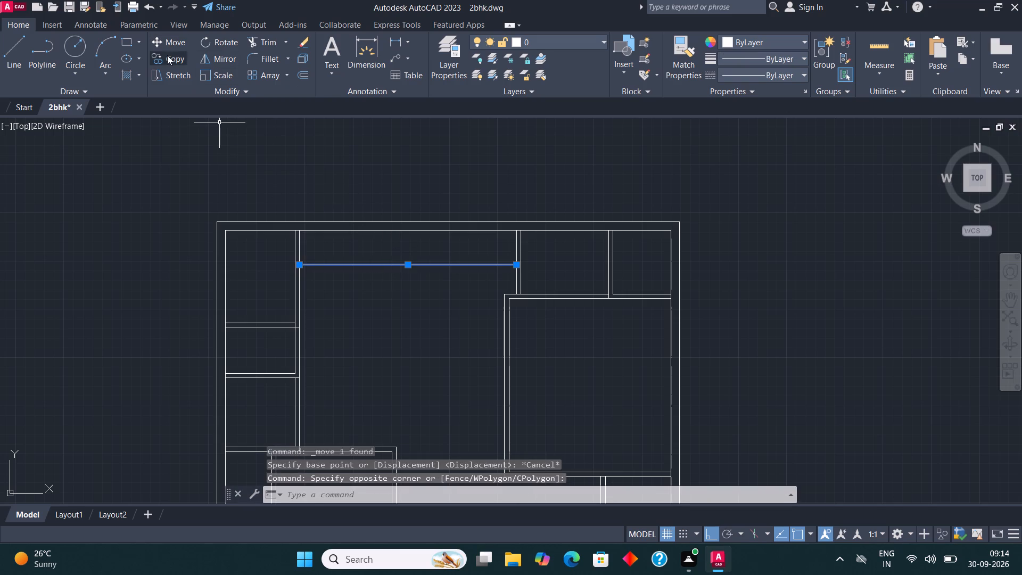
left_click(167, 55)
left_click(399, 263)
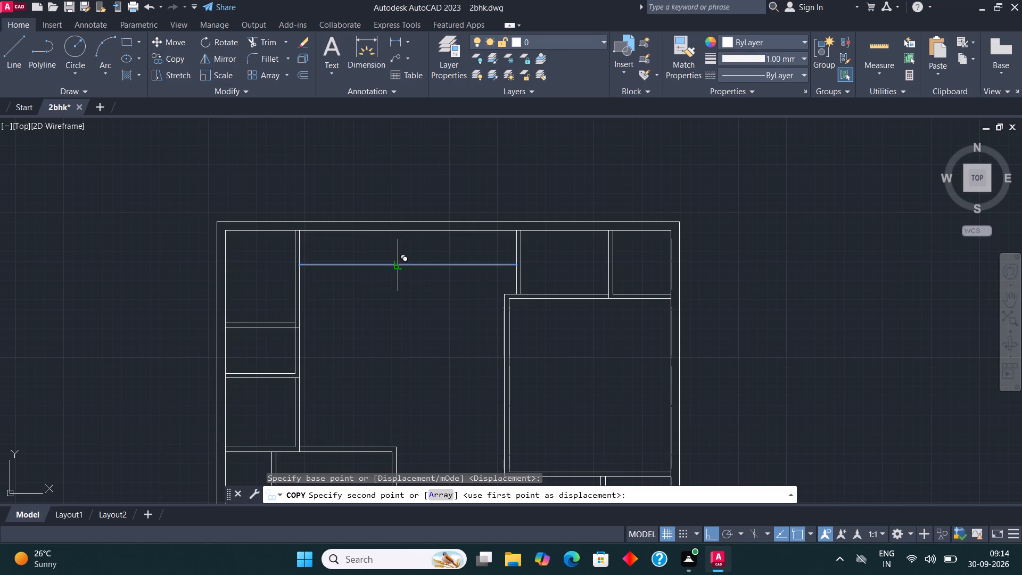
type("4.5\"")
key("Return")
key("Escape")
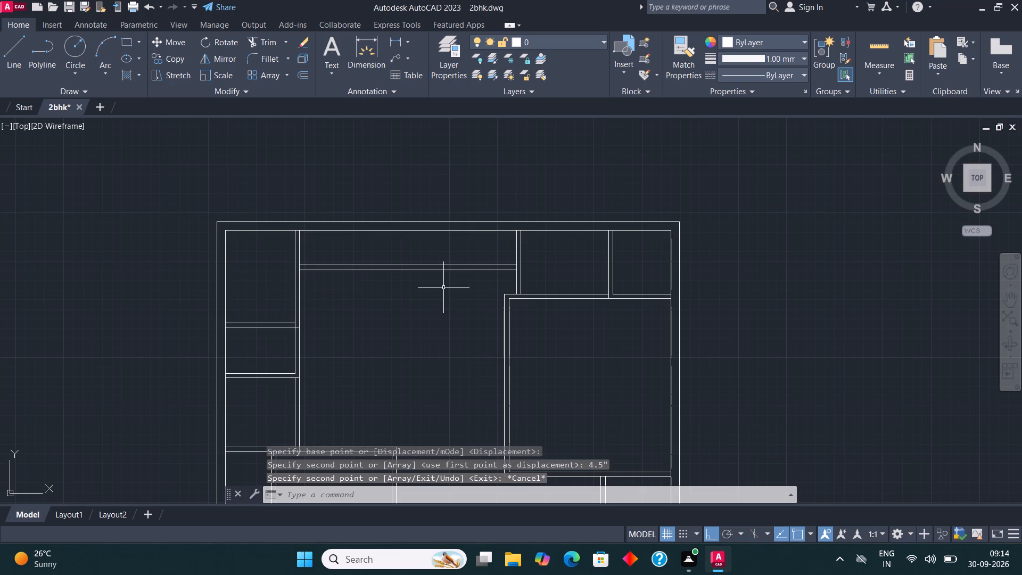
Move the vertical double-line partition at the end of the horizontal pair so its outer face aligns with the large room's upper outer corner.
scroll(393, 265, "down", 1)
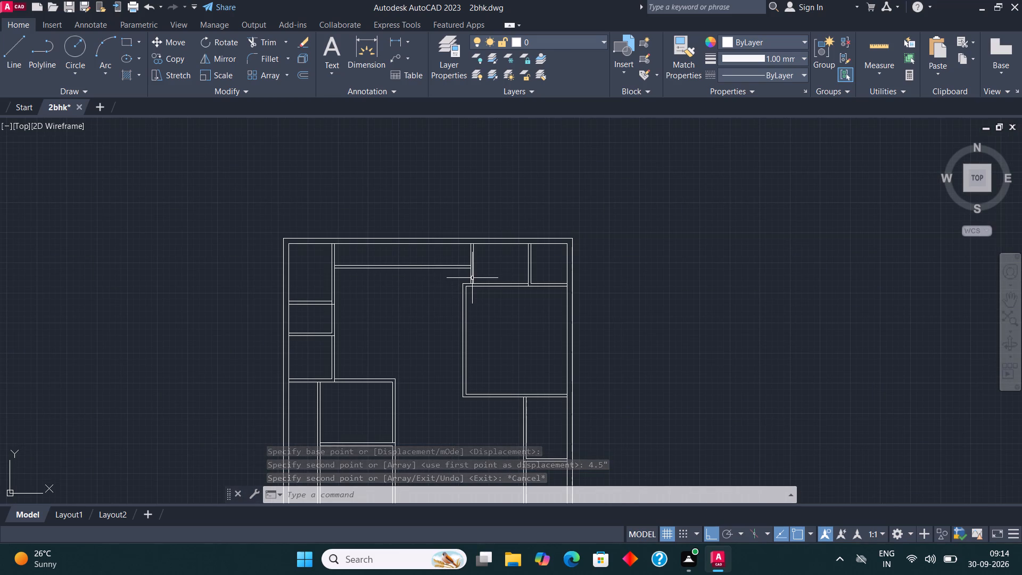
scroll(472, 278, "up", 2)
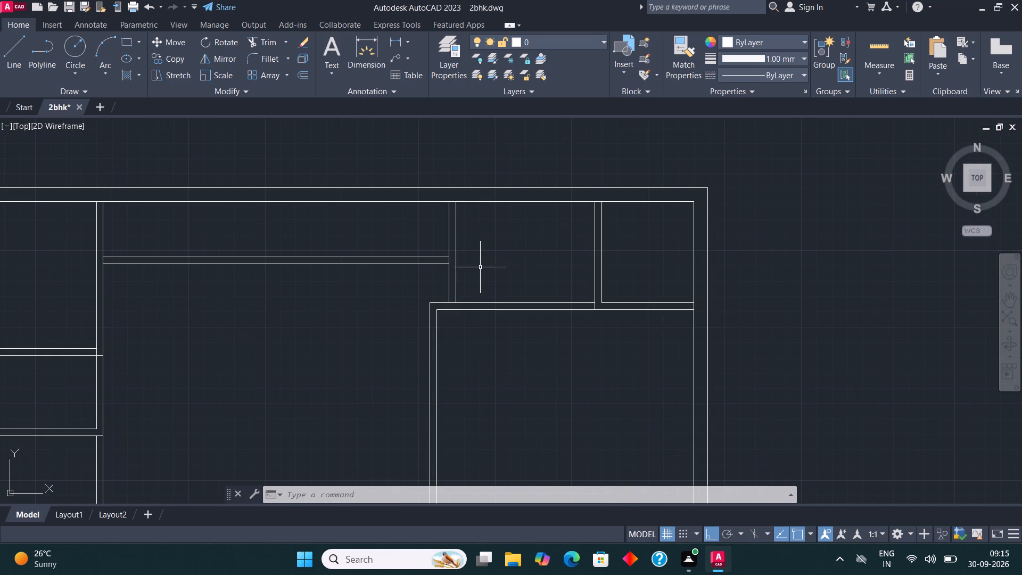
left_click(473, 280)
left_click(407, 284)
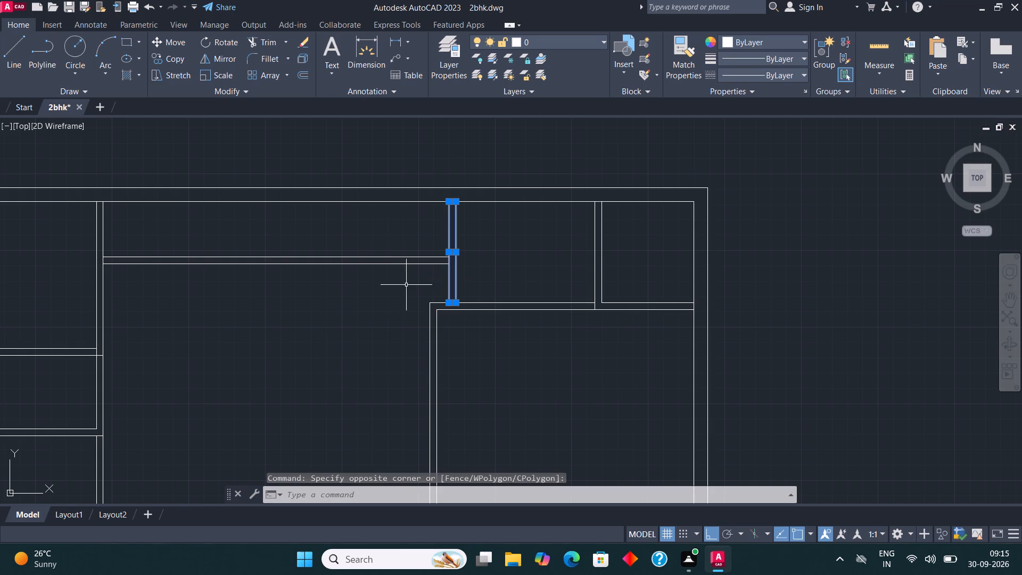
left_click(170, 44)
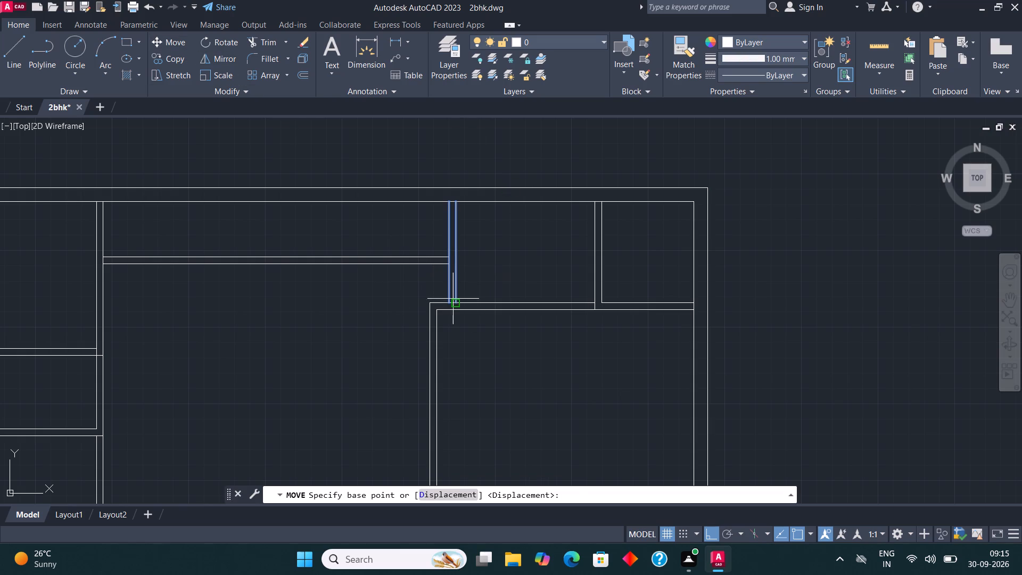
left_click(451, 303)
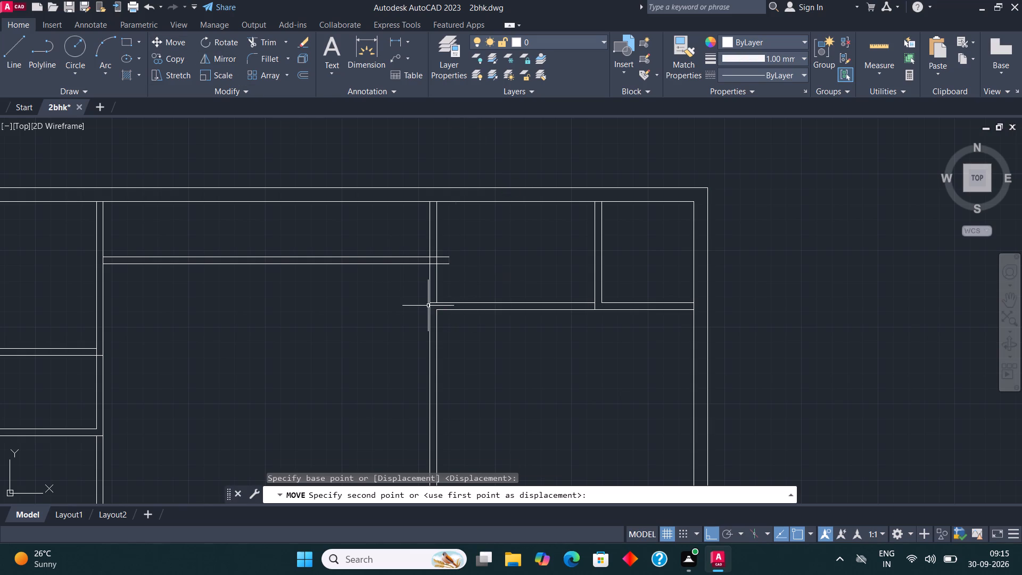
left_click(428, 306)
key("space")
Trim the two horizontal partition lines where they run beyond and inside the moved vertical partition, back to its near face.
left_click(265, 44)
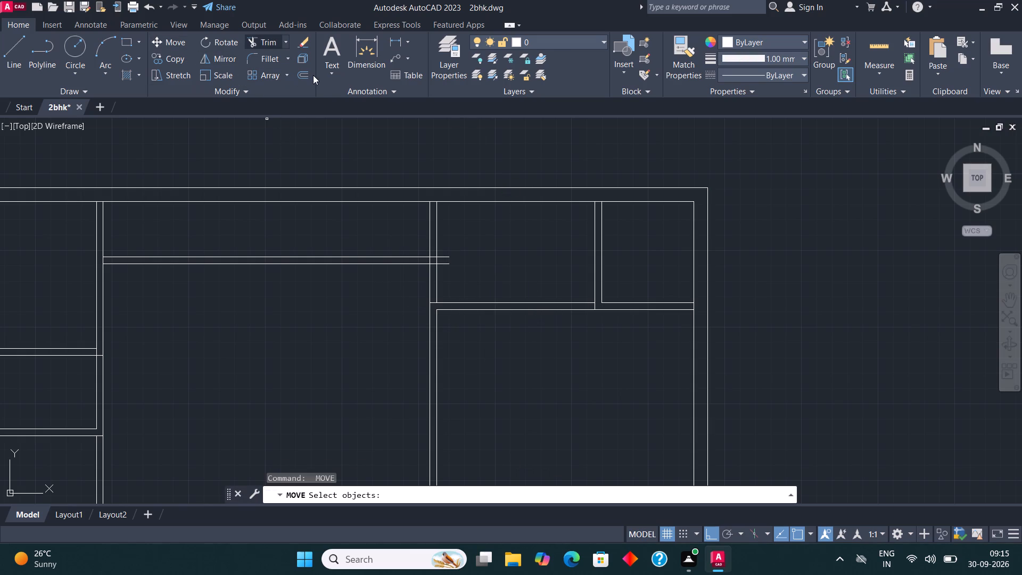
left_click(447, 253)
left_click(446, 278)
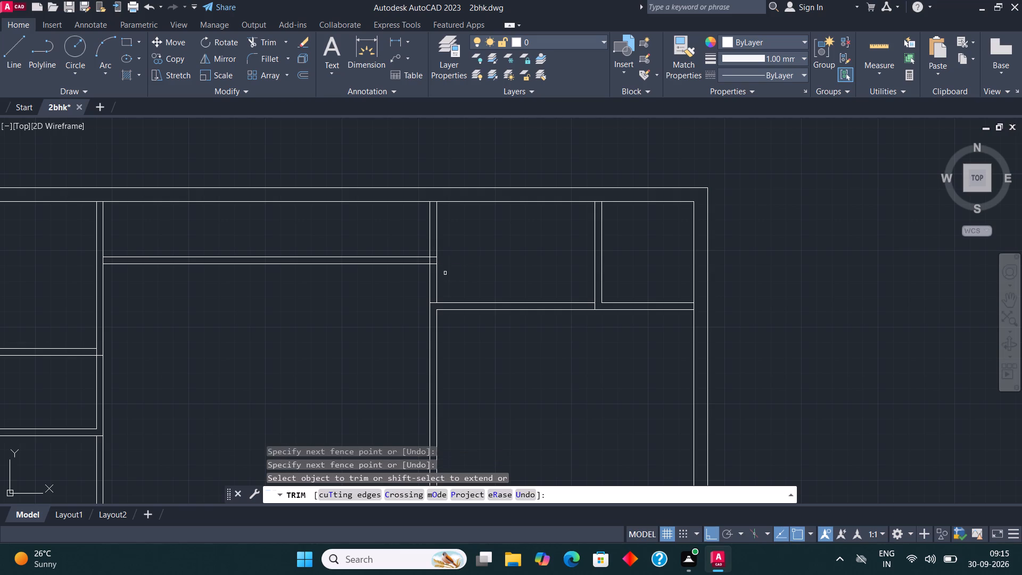
scroll(440, 262, "up", 2)
left_click(419, 237)
left_click(422, 303)
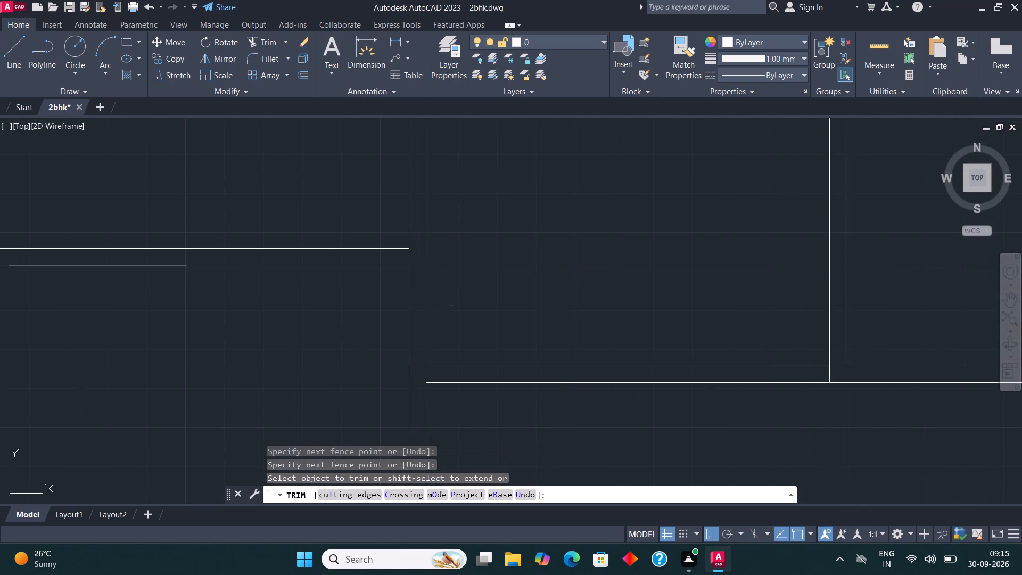
scroll(489, 347, "down", 1)
key("Escape")
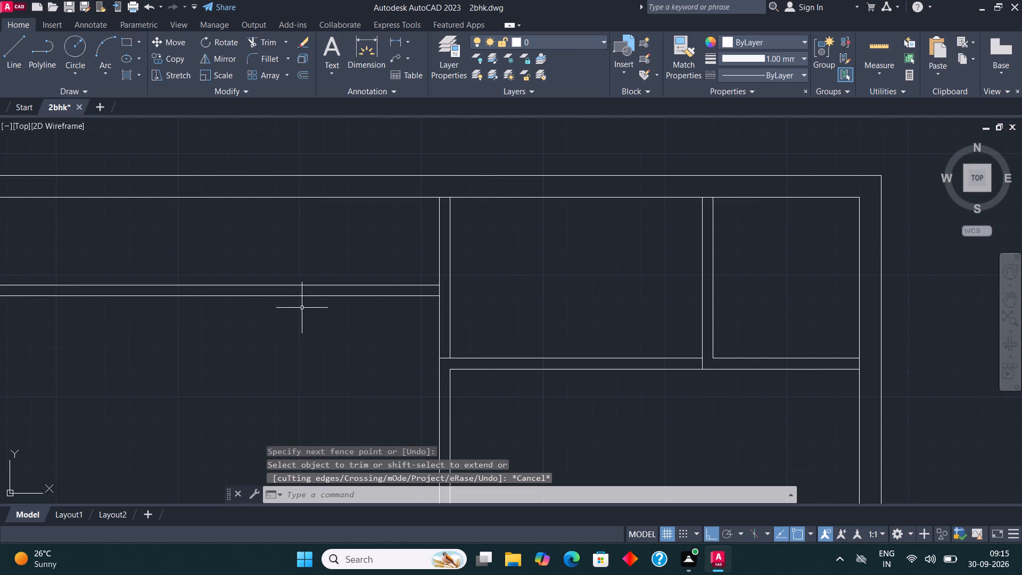
Draw a line from the lower horizontal line's end 14' down along the partition face, and across to the large room's outer wall face.
scroll(414, 253, "down", 2)
scroll(481, 237, "down", 1)
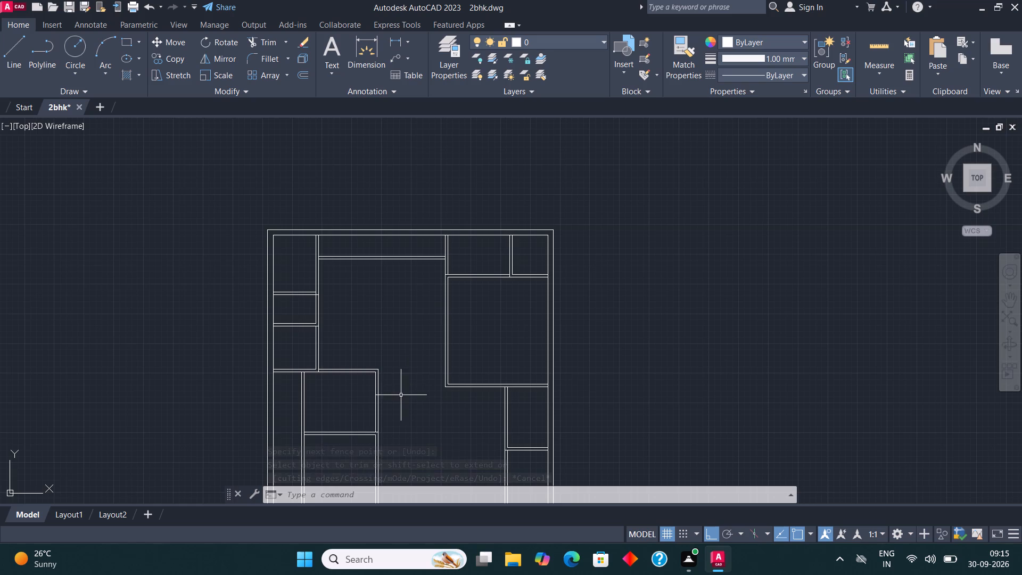
scroll(392, 388, "up", 1)
left_click(4, 39)
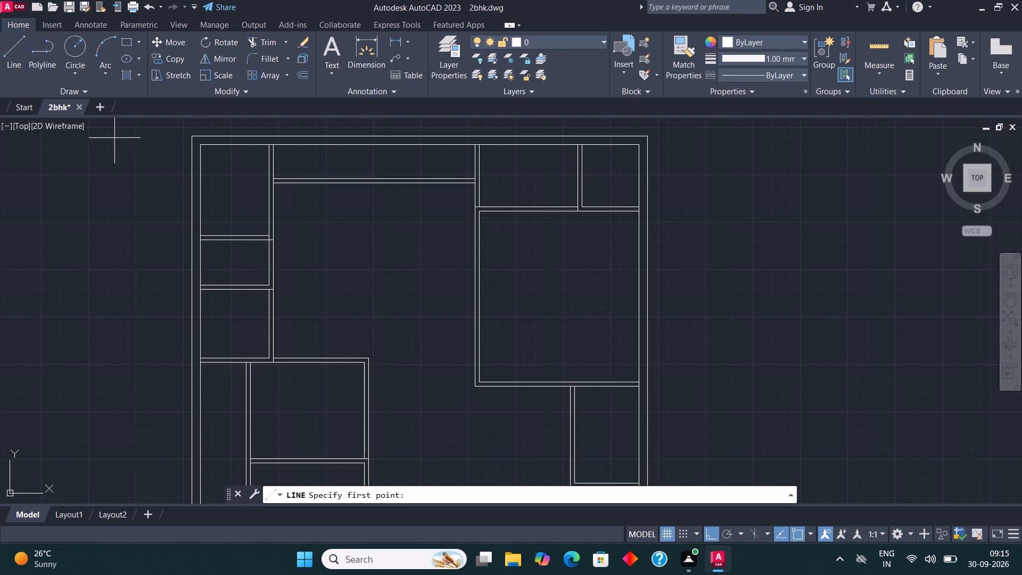
scroll(276, 187, "up", 2)
left_click(265, 179)
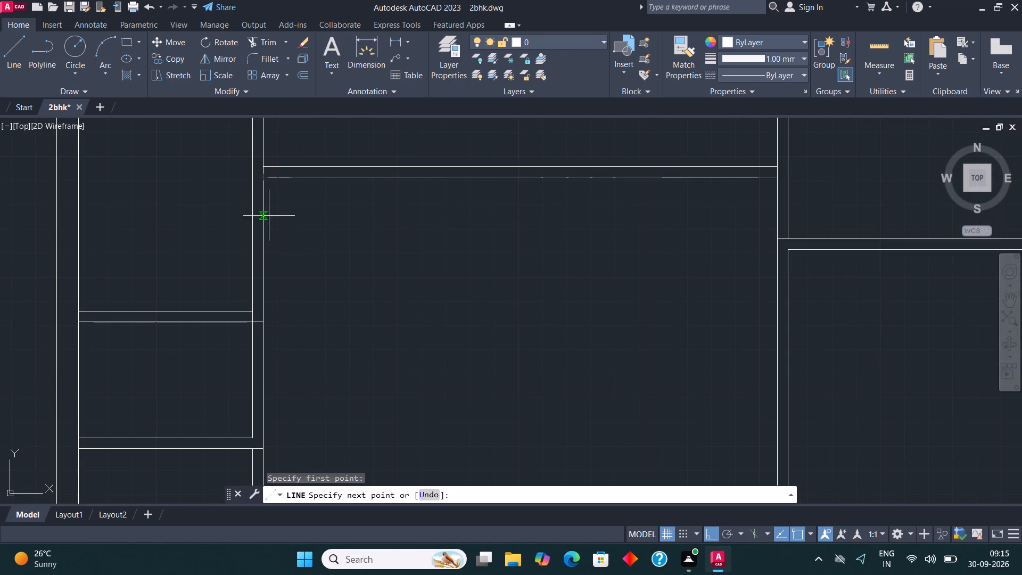
type("14'")
key("Return")
scroll(271, 296, "down", 4)
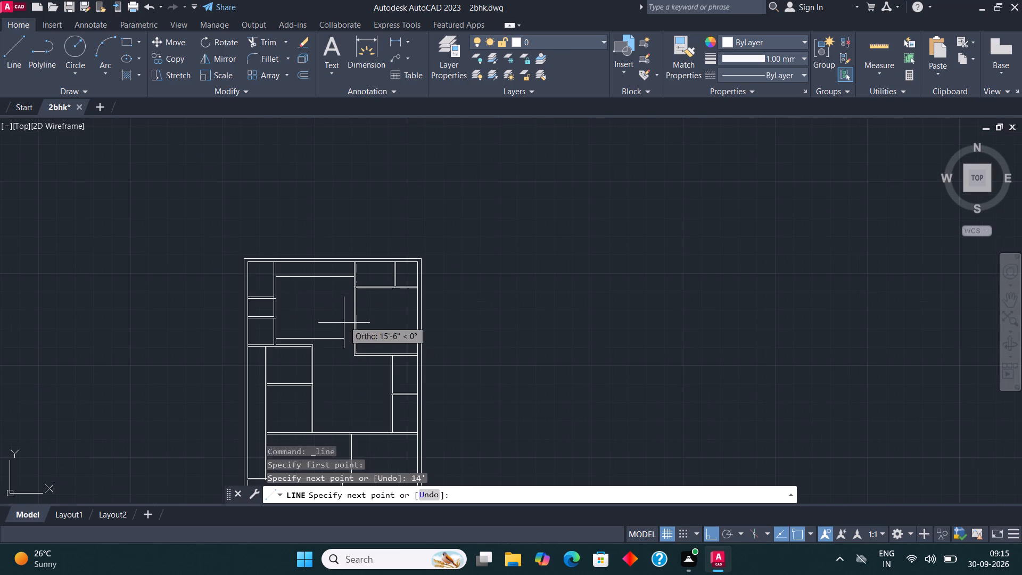
scroll(317, 333, "up", 1)
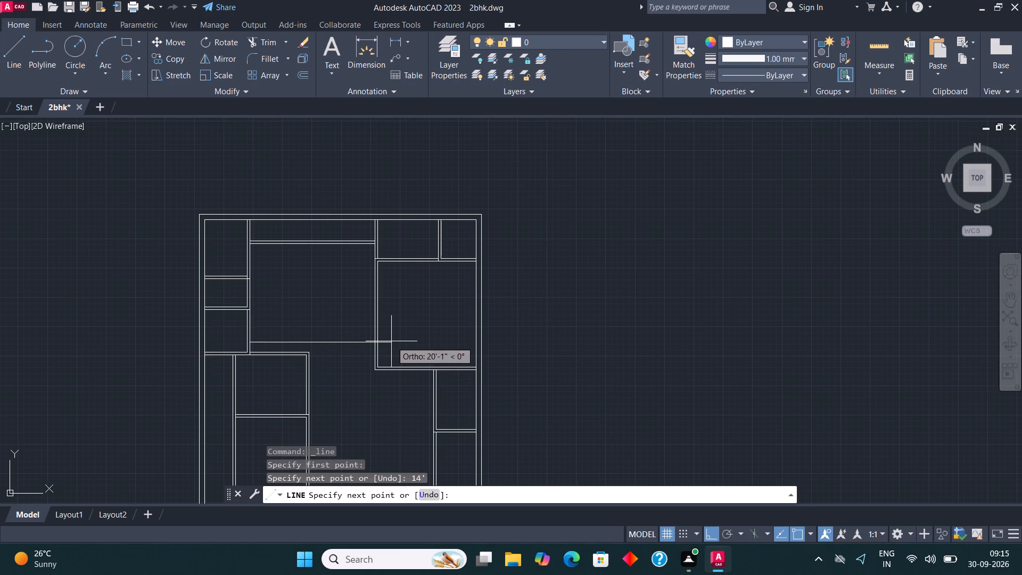
scroll(372, 344, "up", 3)
left_click(375, 345)
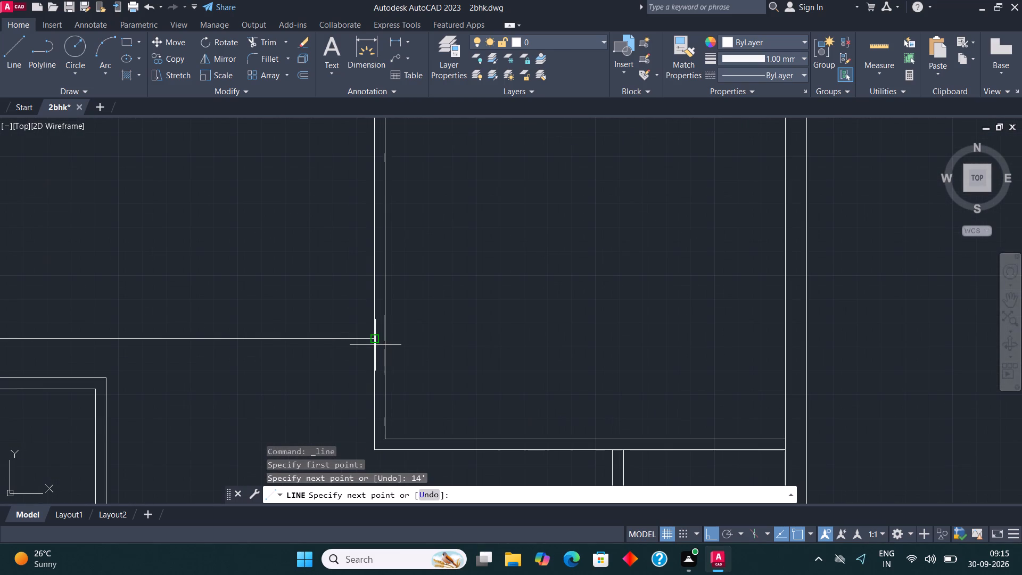
key("Escape")
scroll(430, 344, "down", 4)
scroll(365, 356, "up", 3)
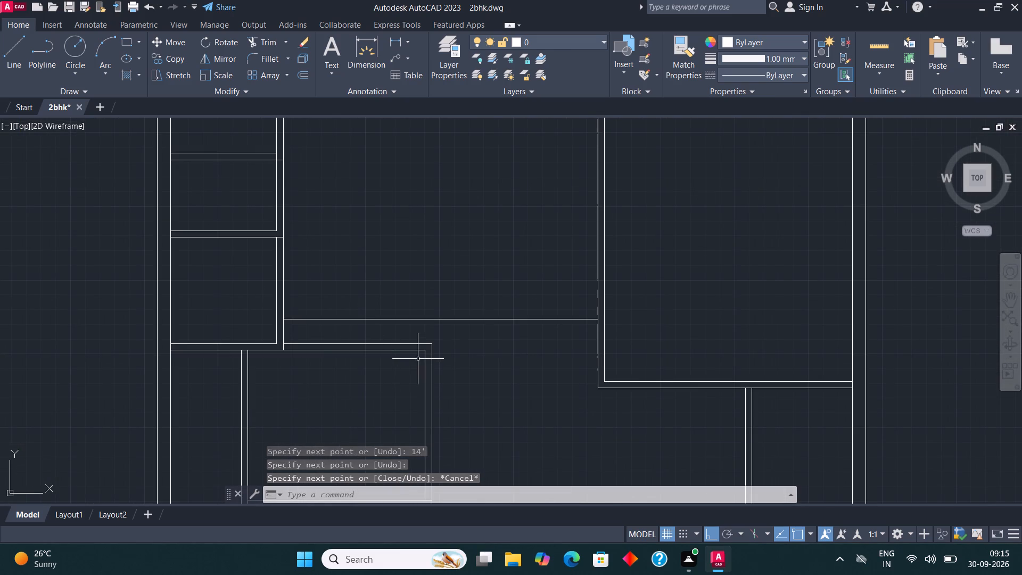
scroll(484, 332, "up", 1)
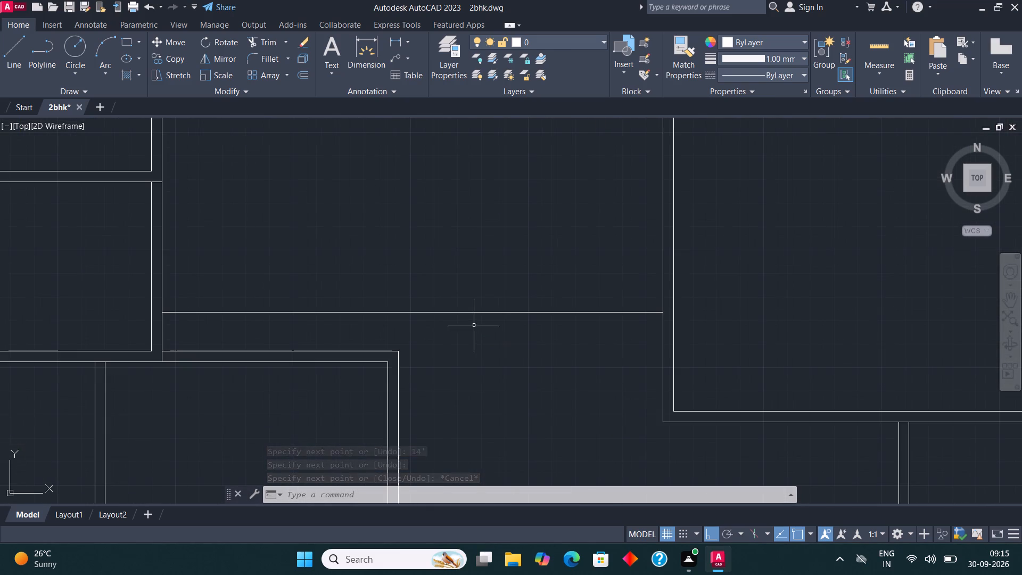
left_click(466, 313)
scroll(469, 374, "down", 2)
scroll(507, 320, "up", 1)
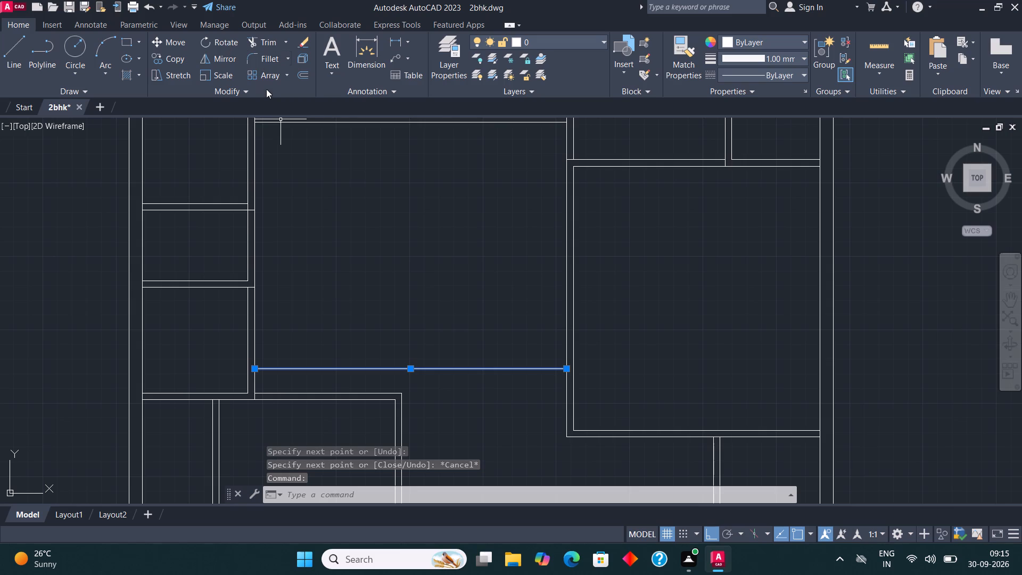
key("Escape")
Draw a vertical line from the lower room's upper outer corner up past the new horizontal line, and trim the excess above it.
left_click(11, 48)
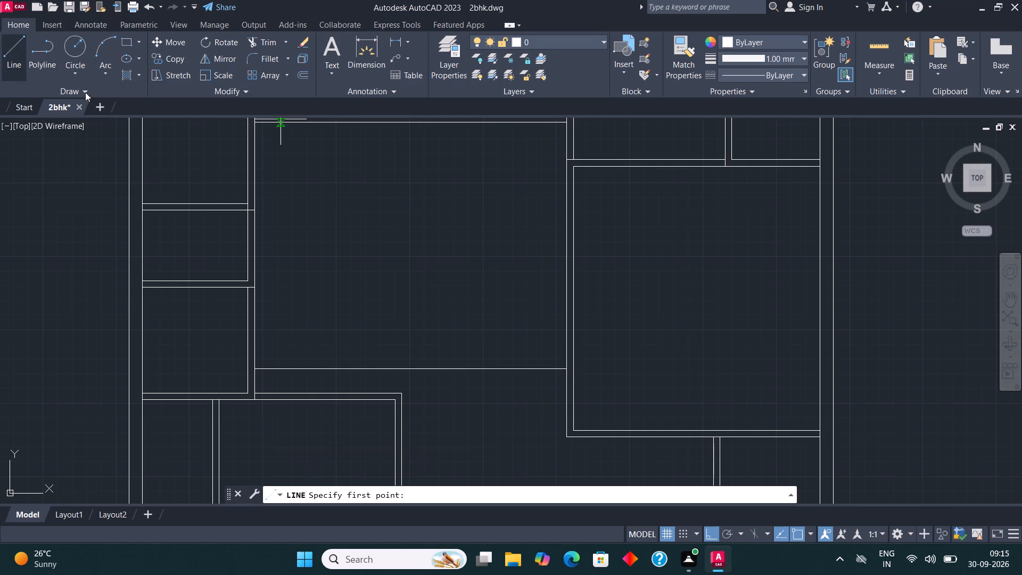
left_click(406, 396)
left_click(400, 349)
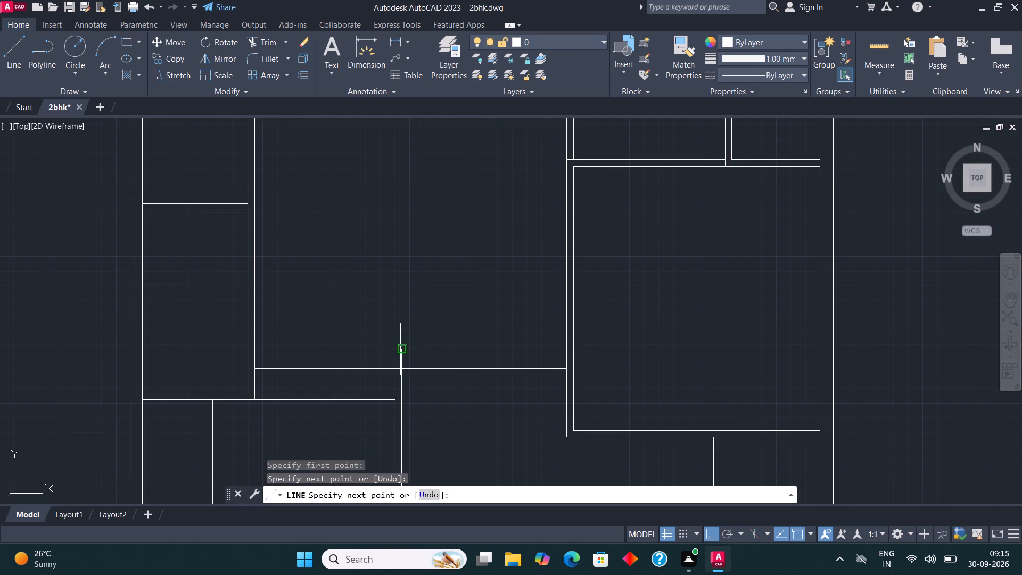
key("Escape")
left_click(263, 41)
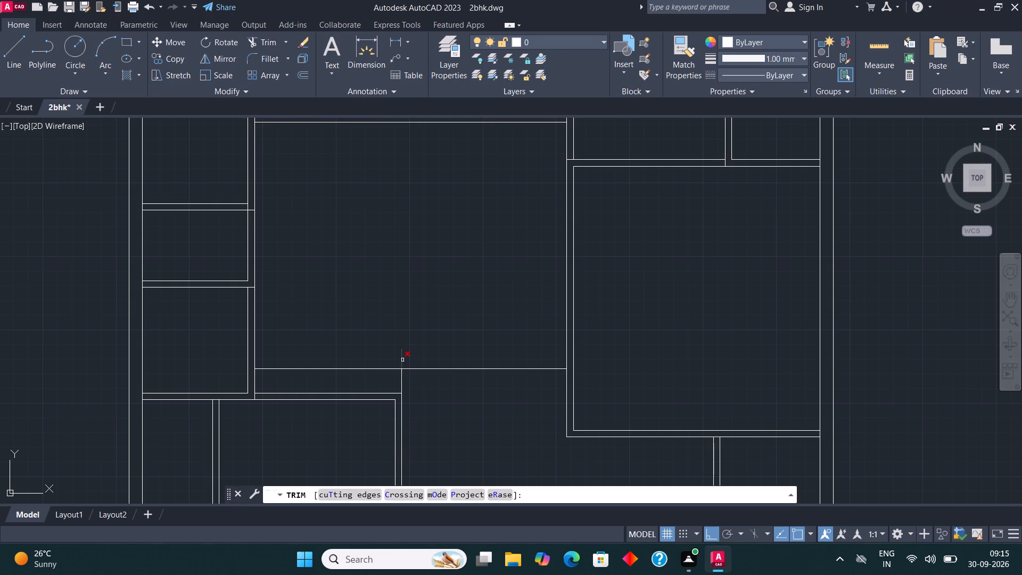
left_click(405, 354)
left_click(372, 354)
key("Escape")
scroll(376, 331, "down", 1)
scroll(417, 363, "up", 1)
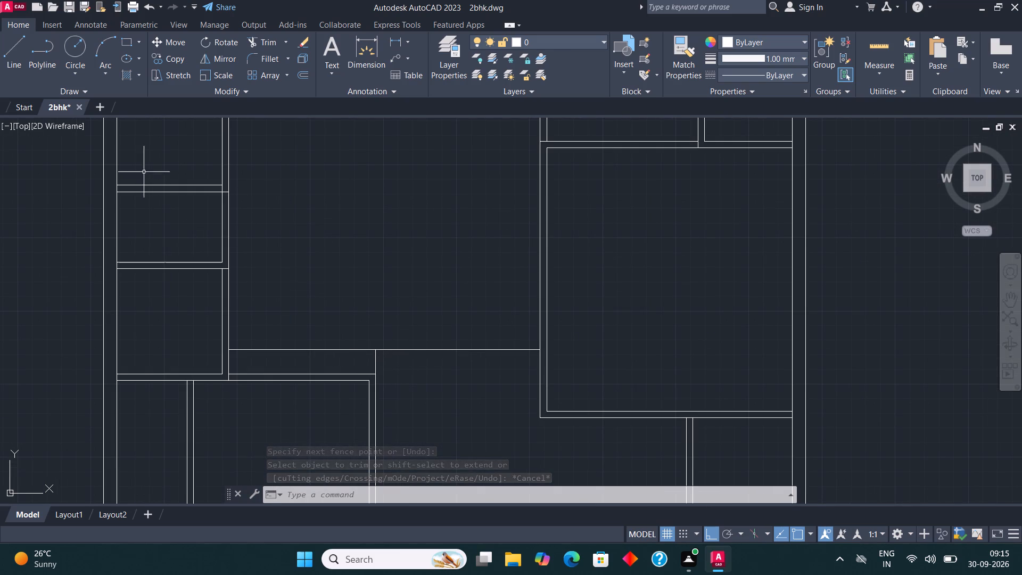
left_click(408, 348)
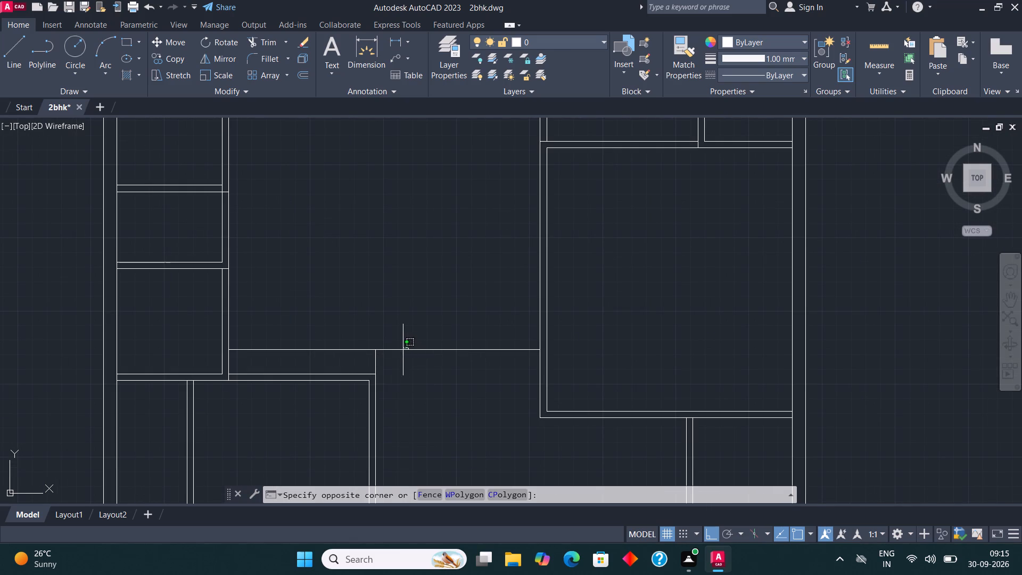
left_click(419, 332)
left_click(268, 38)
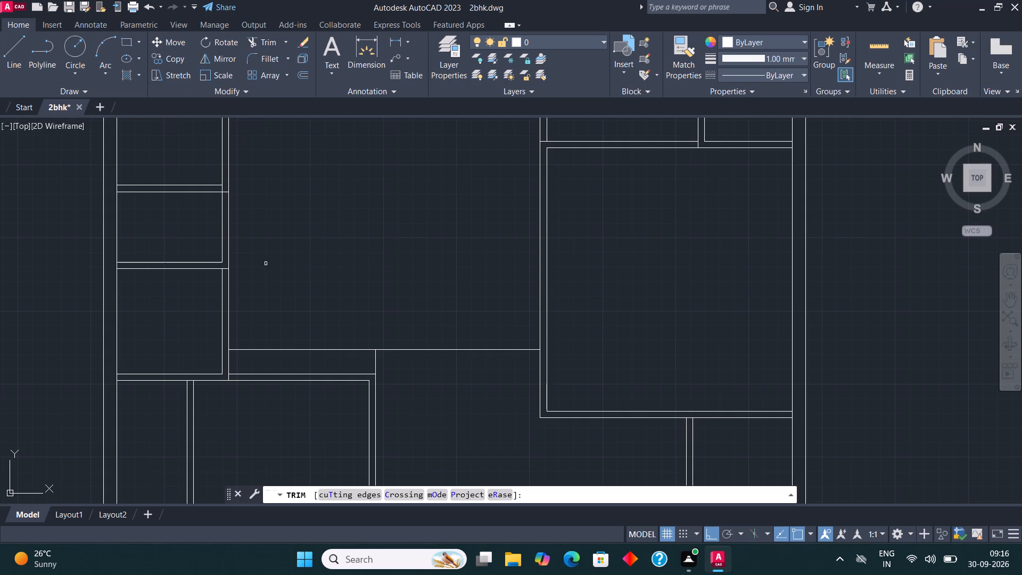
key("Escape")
Offset the new horizontal line 4.5" upward and the short vertical line below it 4.5" to its left.
left_click(409, 349)
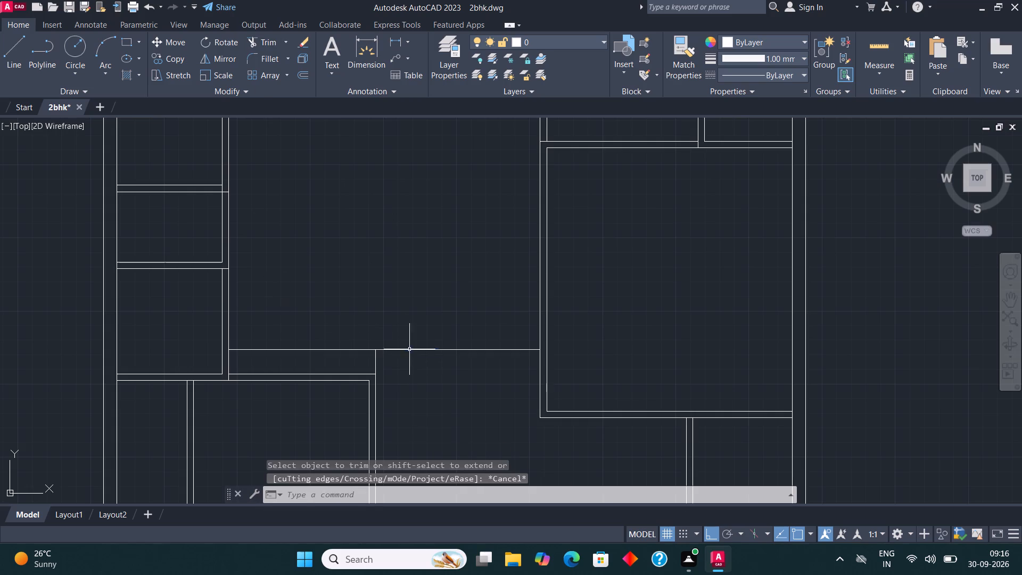
left_click(300, 71)
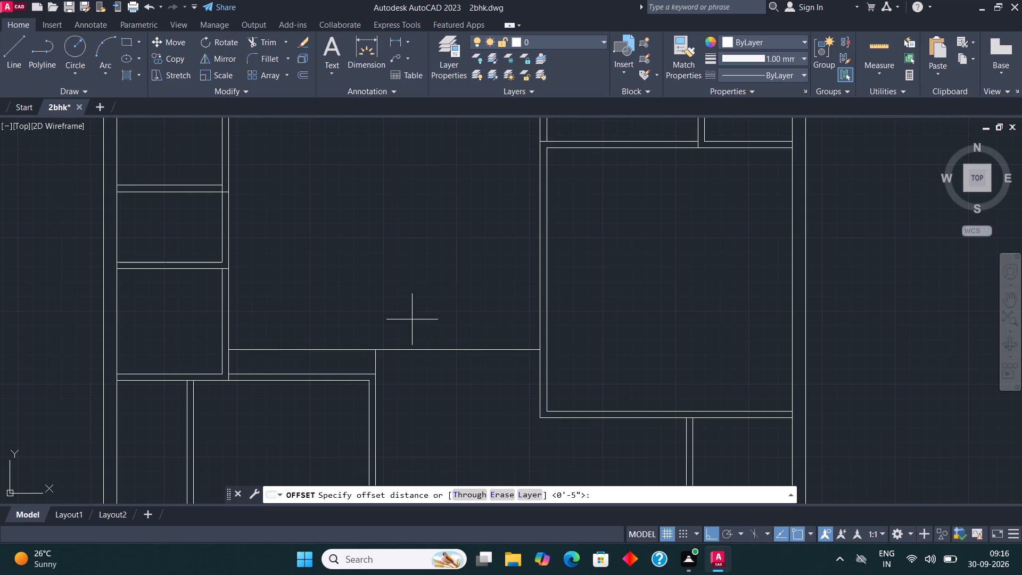
left_click(414, 350)
type("4.5\"")
key("Return")
left_click(410, 273)
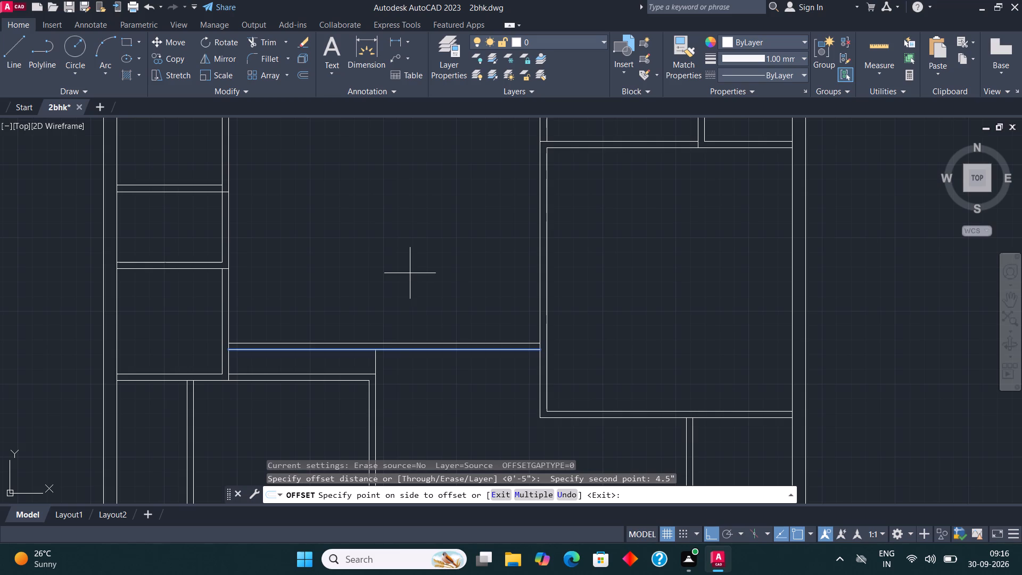
left_click(390, 318)
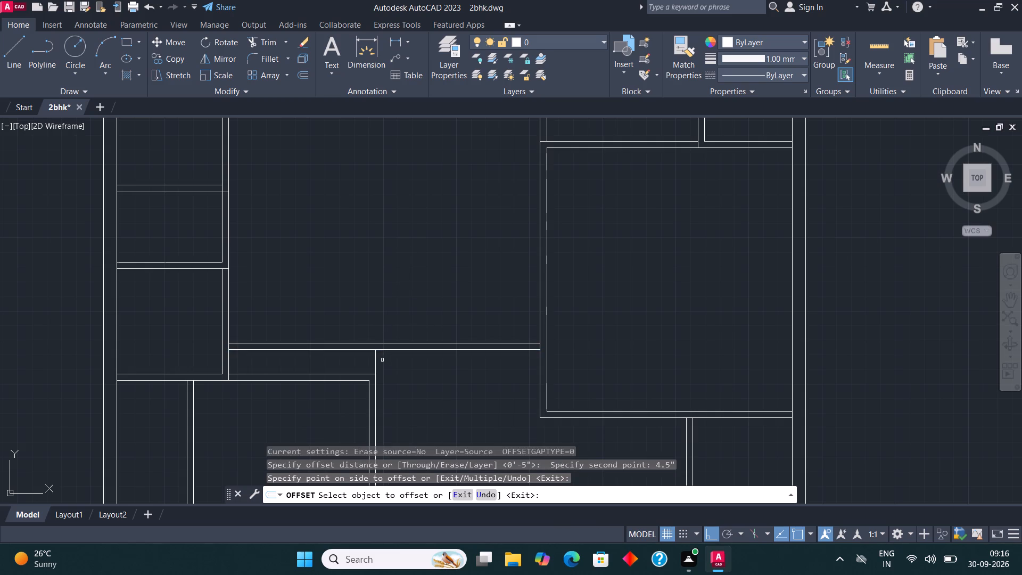
left_click(376, 369)
left_click(334, 365)
key("Escape")
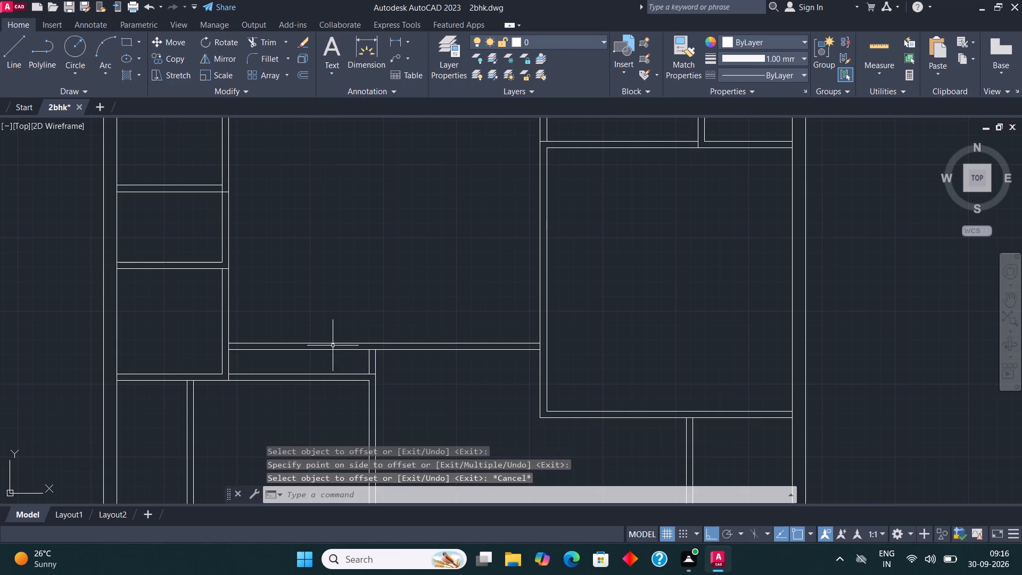
Trim the lower horizontal line of the new pair between the left partition and the short vertical double lines.
left_click(265, 39)
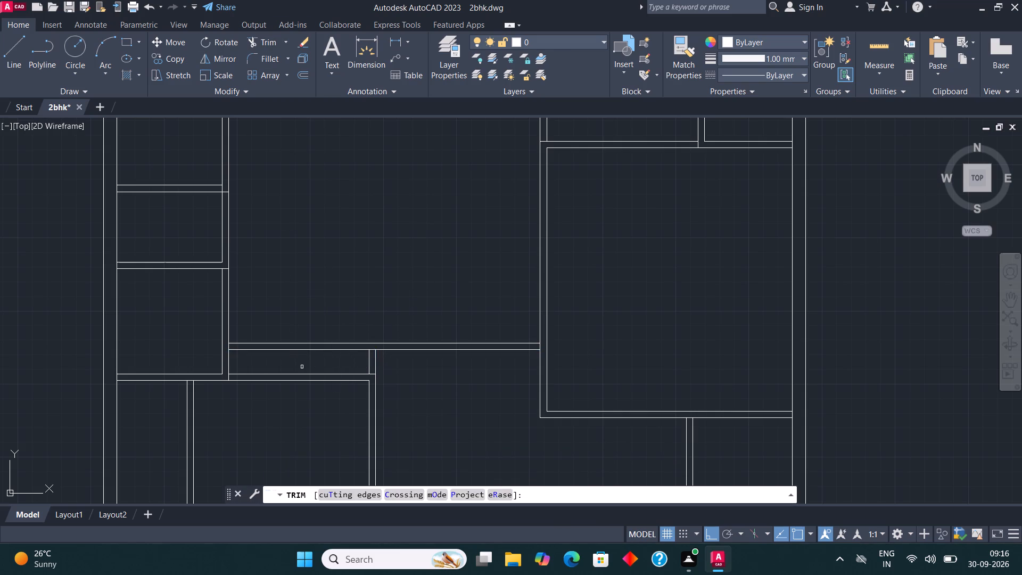
left_click(306, 352)
left_click(308, 347)
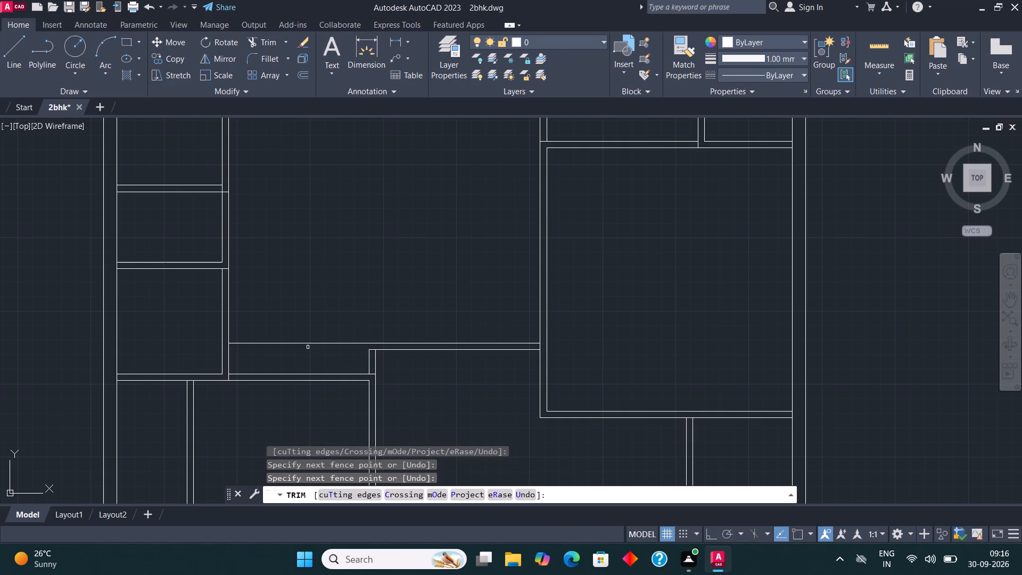
key("Escape")
Fillet the short vertical line with the upper horizontal line into a corner, and trim the lower line's stub between the vertical pair.
left_click(13, 38)
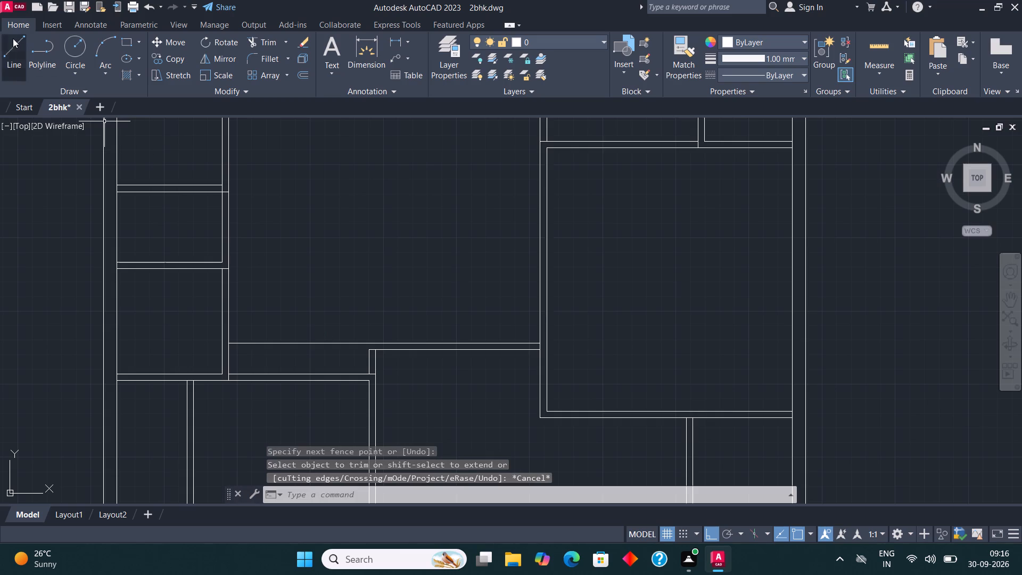
left_click(268, 56)
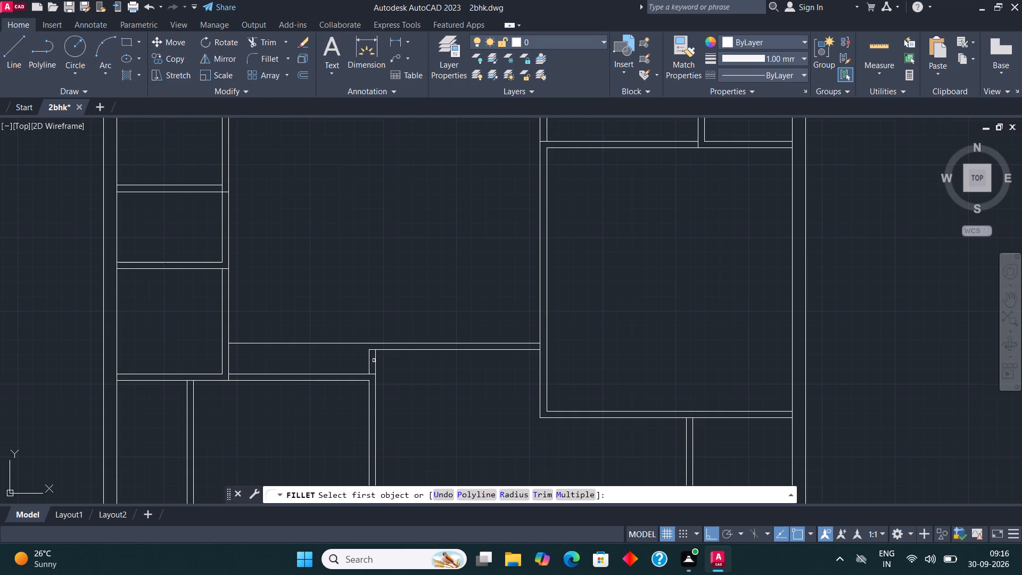
left_click(369, 362)
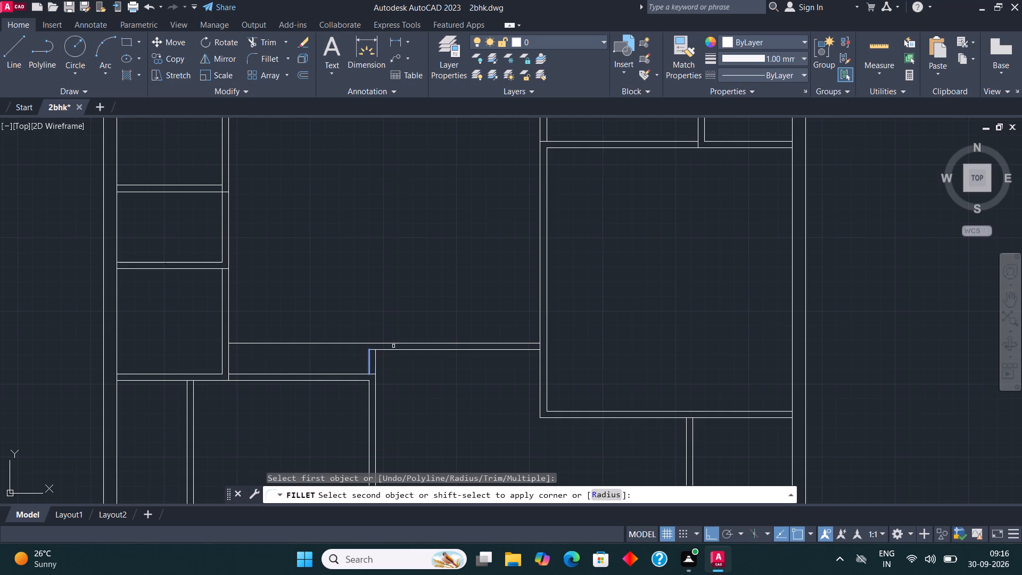
left_click(394, 344)
scroll(385, 358, "up", 2)
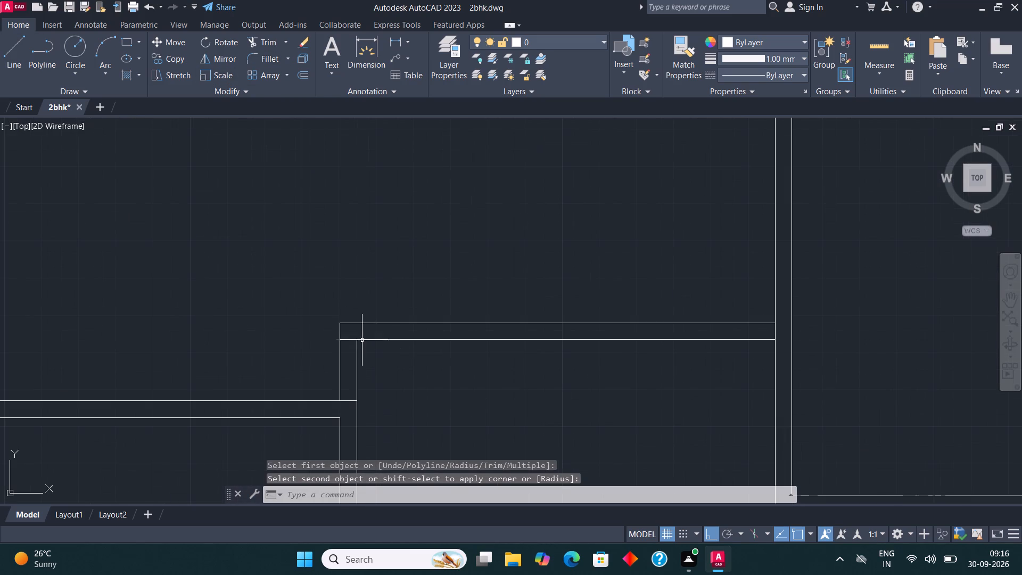
left_click(267, 48)
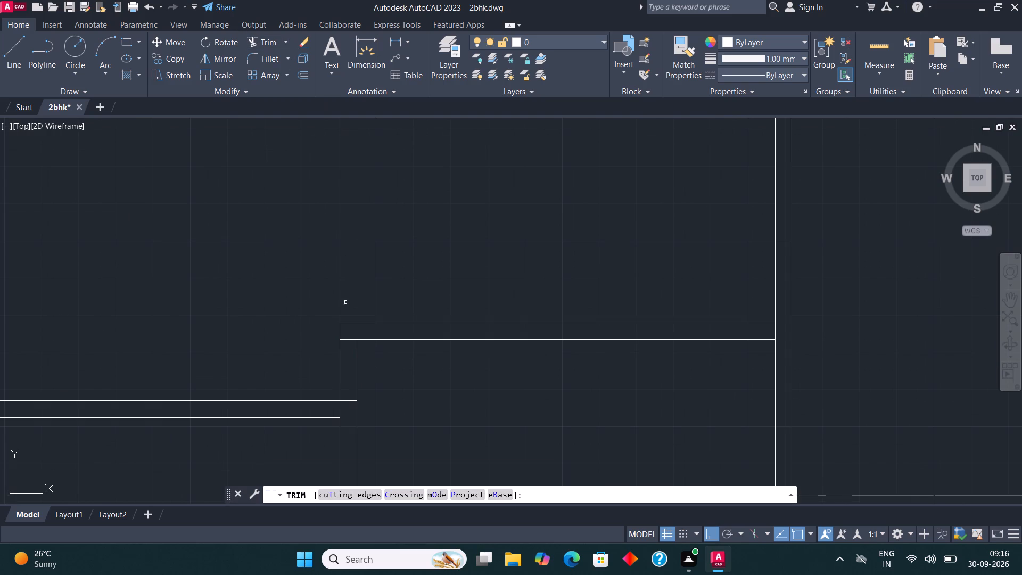
left_click(350, 339)
key("Escape")
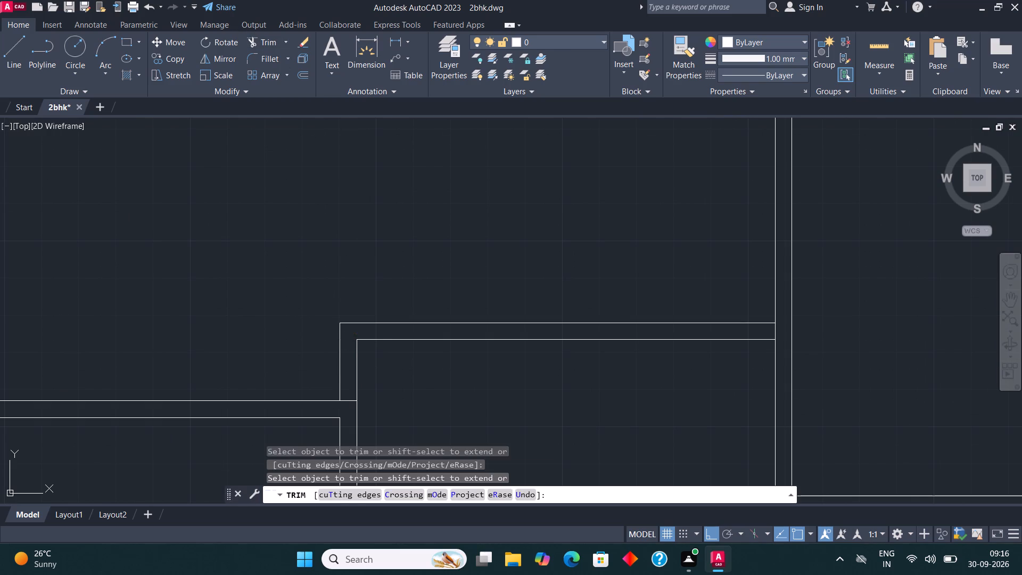
Insert the Door - Imperial block from the tool palettes in the empty area to the right of the house plan.
scroll(344, 387, "down", 3)
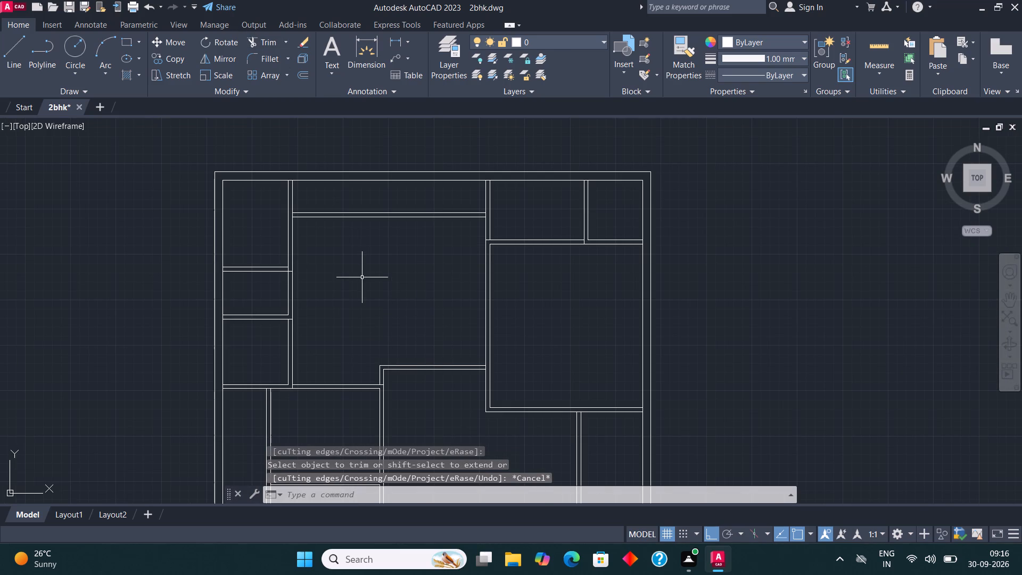
scroll(367, 295, "down", 1)
scroll(419, 274, "down", 1)
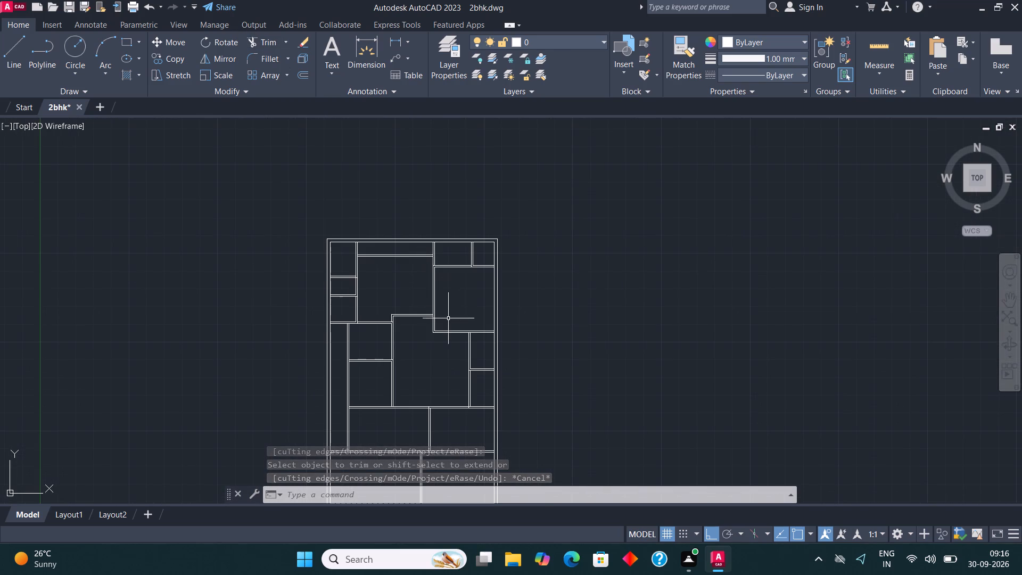
scroll(448, 263, "down", 1)
scroll(396, 381, "down", 1)
scroll(481, 359, "up", 2)
type("to")
key("o")
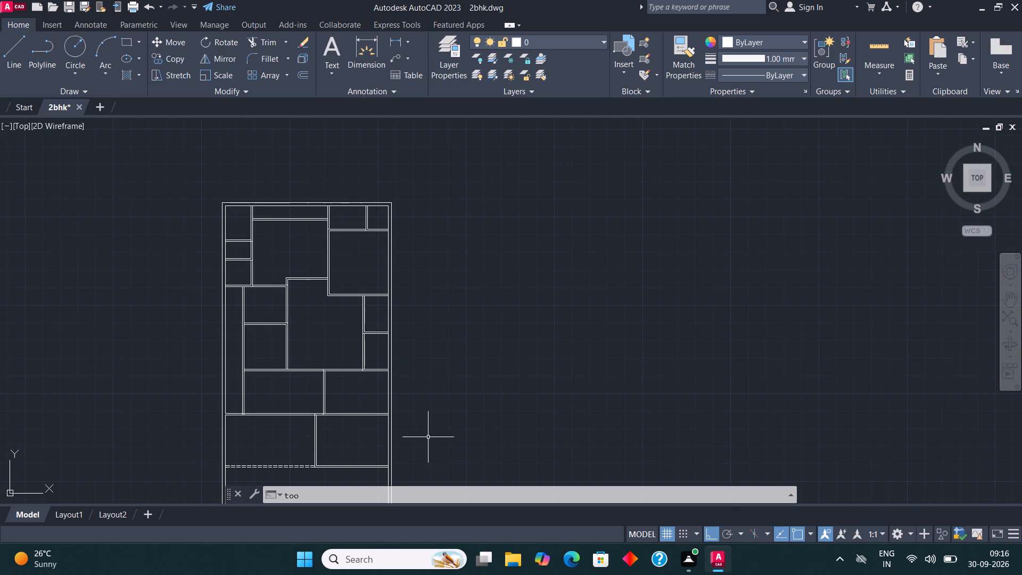
key("o")
key("BackSpace")
key("l")
scroll(523, 389, "down", 4)
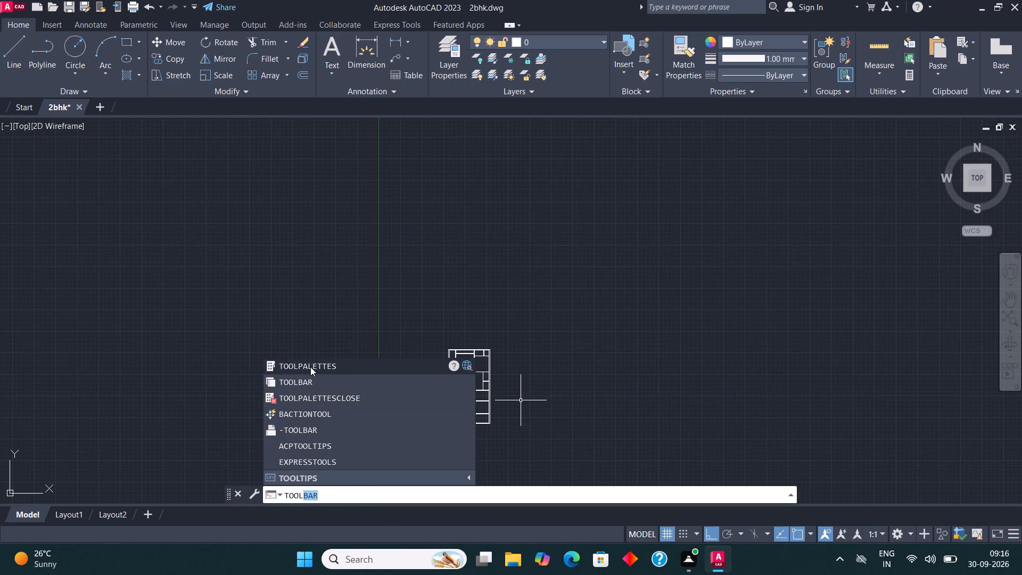
left_click(311, 364)
scroll(311, 398, "down", 1)
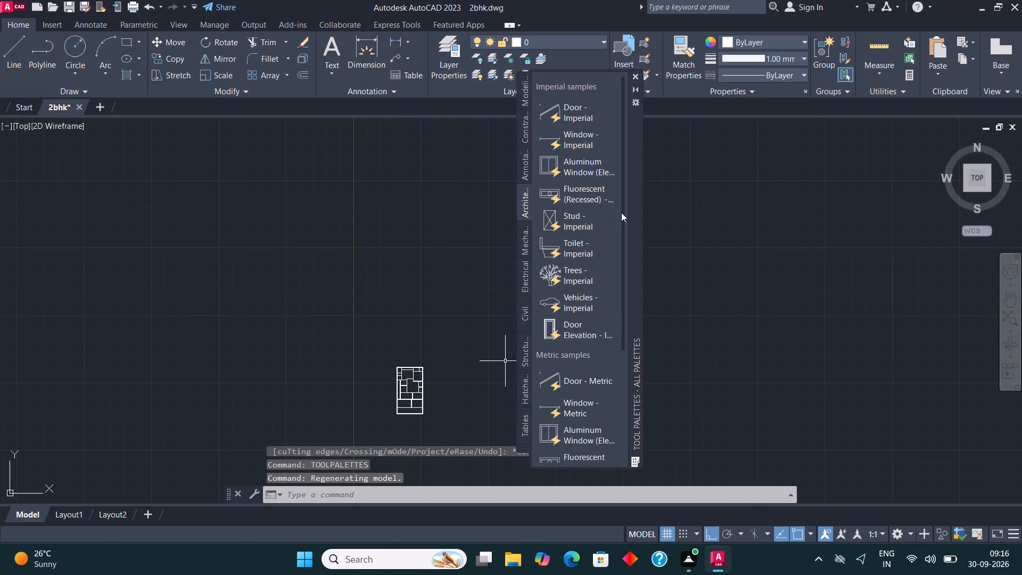
left_click(568, 106)
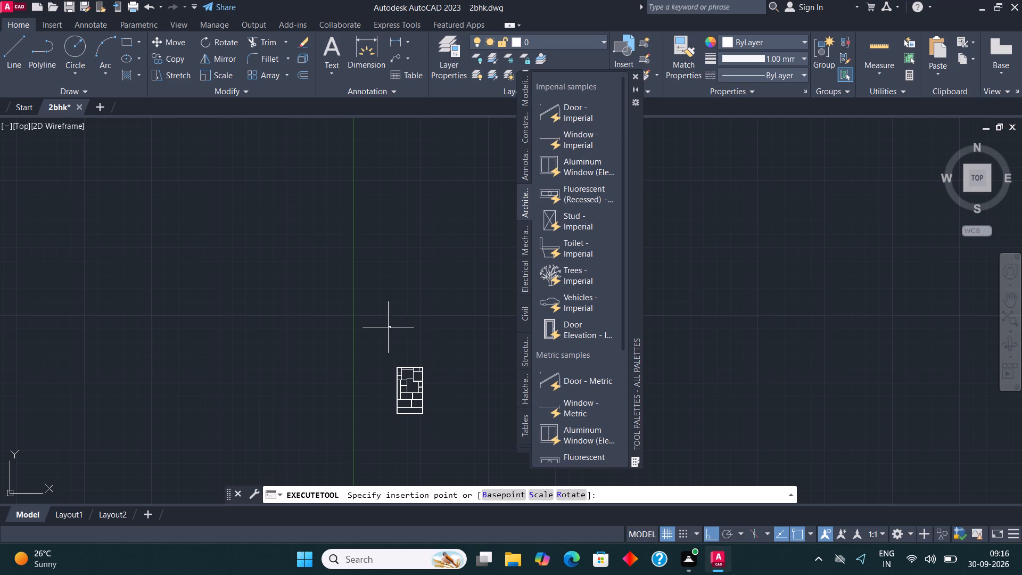
left_click(447, 386)
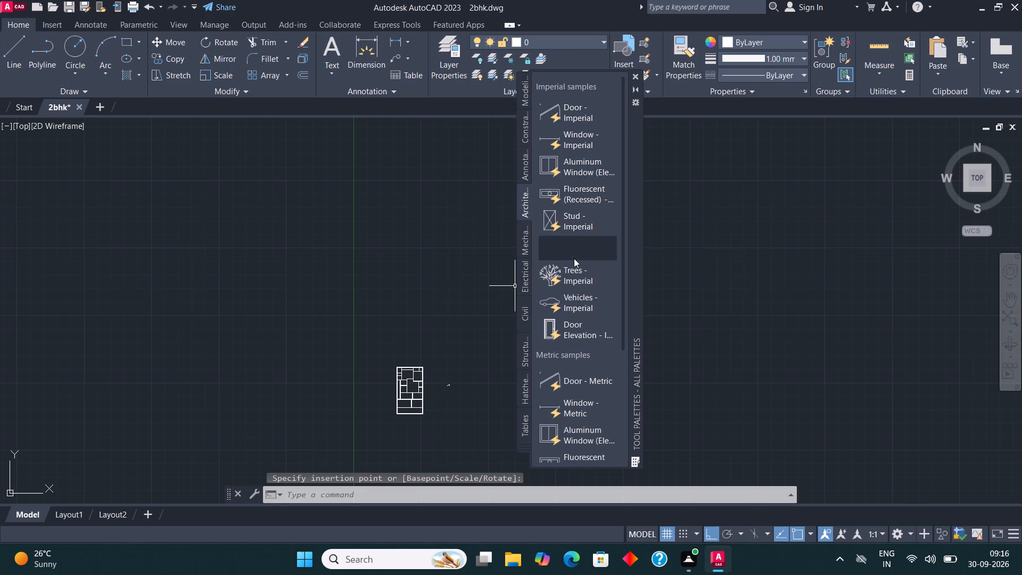
Insert the Toilet - Imperial block just below the door block, and close the tool palettes.
left_click(574, 258)
left_click(452, 400)
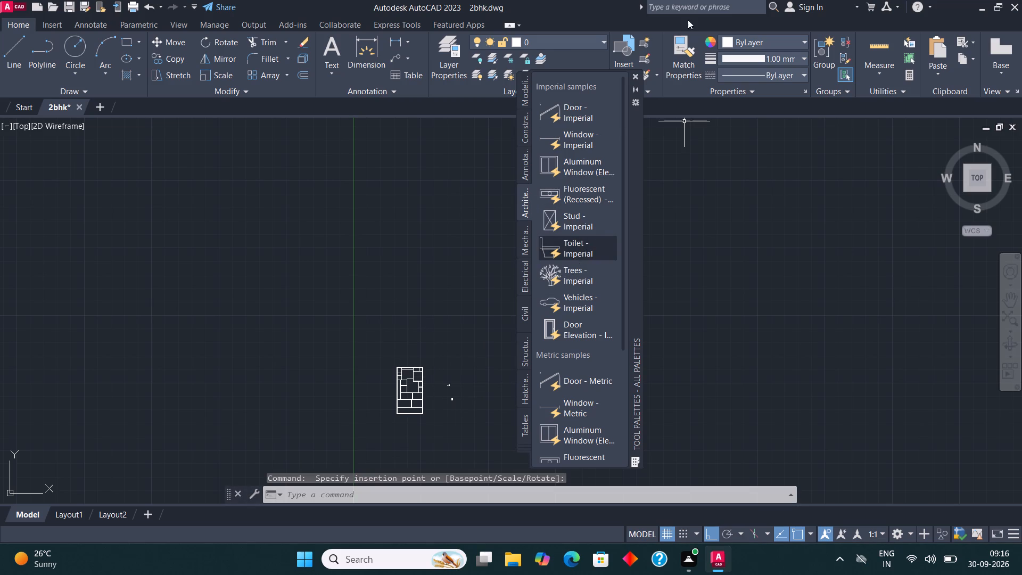
left_click(636, 76)
Set the inserted door block's opening angle to Open 90º.
scroll(396, 442, "up", 4)
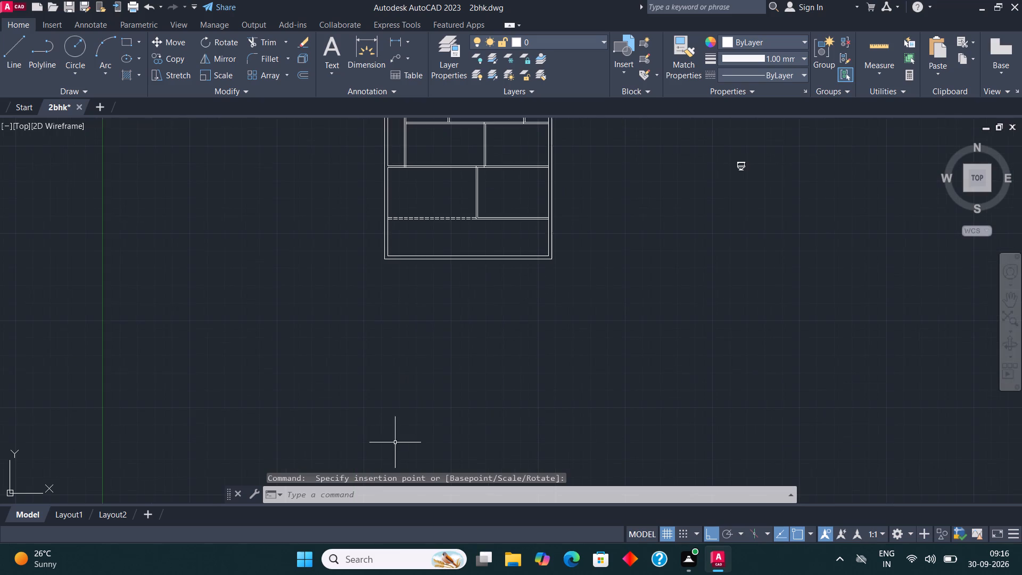
scroll(396, 434, "down", 1)
scroll(639, 170, "up", 2)
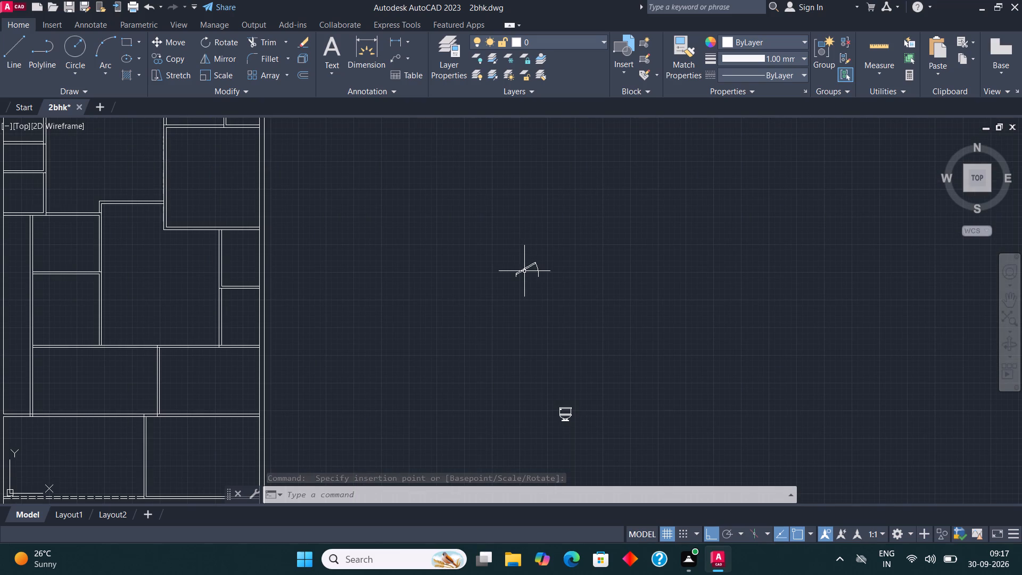
scroll(567, 355, "down", 2)
scroll(622, 321, "up", 1)
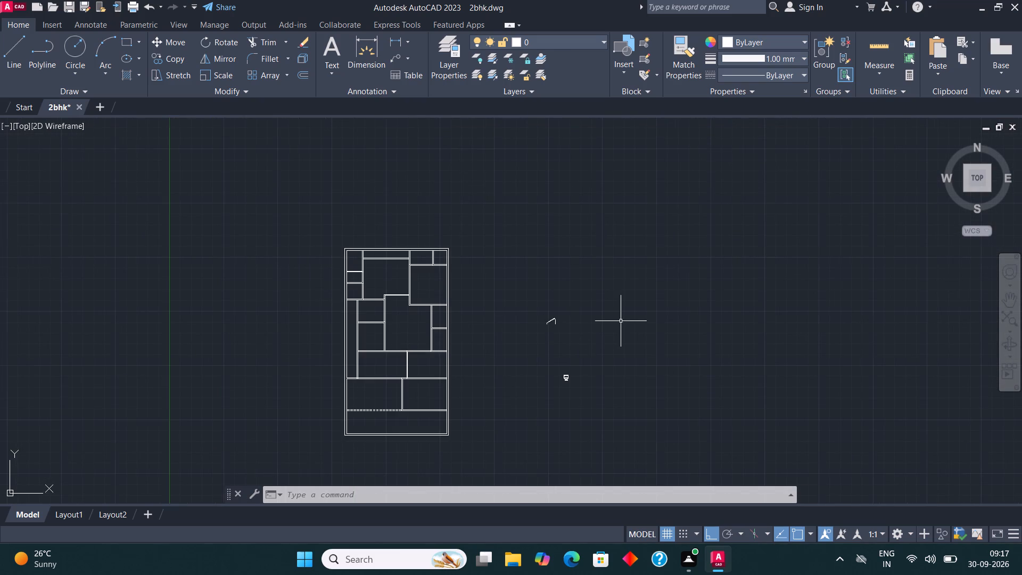
scroll(623, 319, "up", 1)
left_click(437, 323)
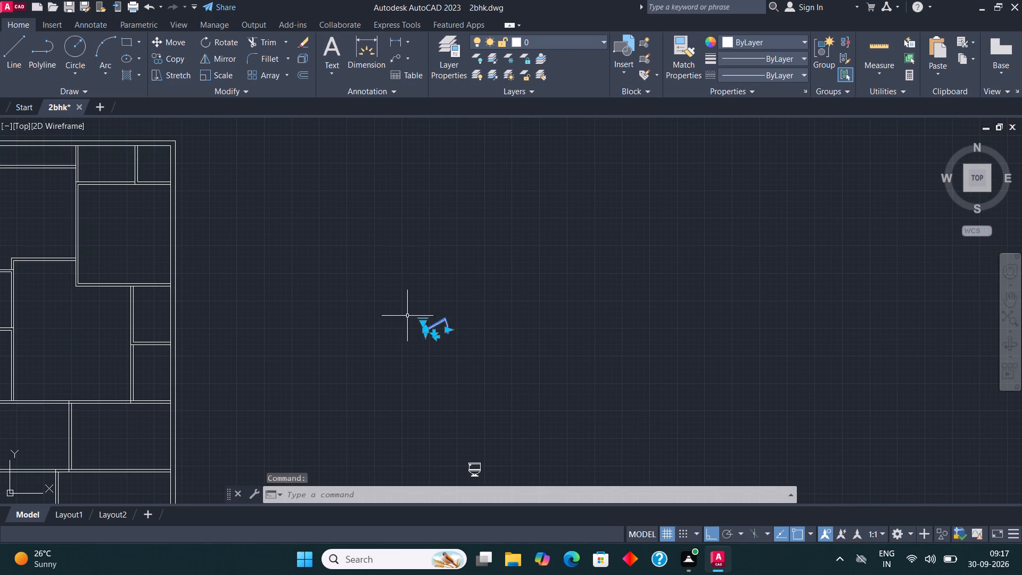
left_click(421, 321)
left_click(464, 368)
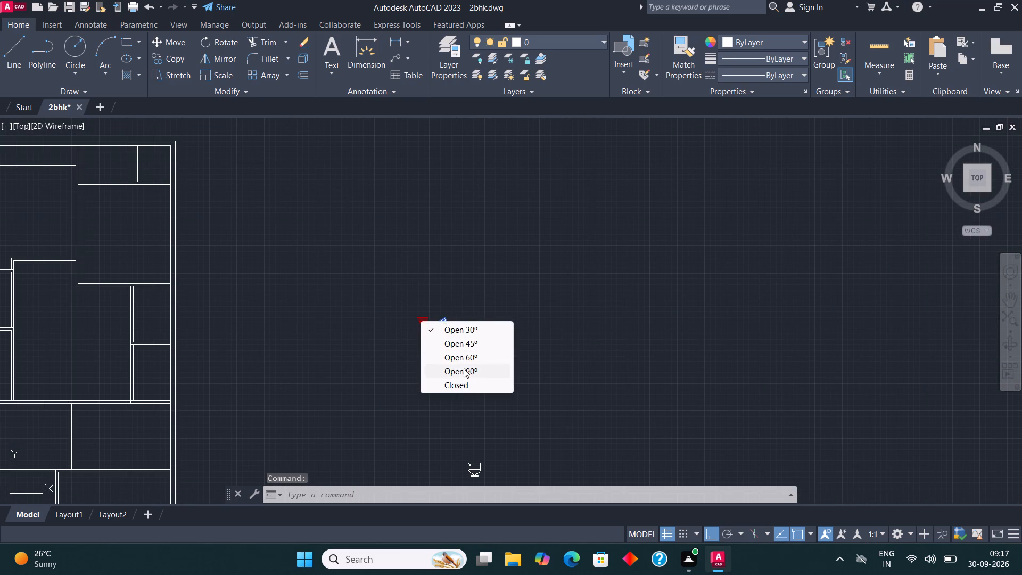
Switch the toilet block to its Elongated (Plan) view and clear the selection.
left_click(469, 475)
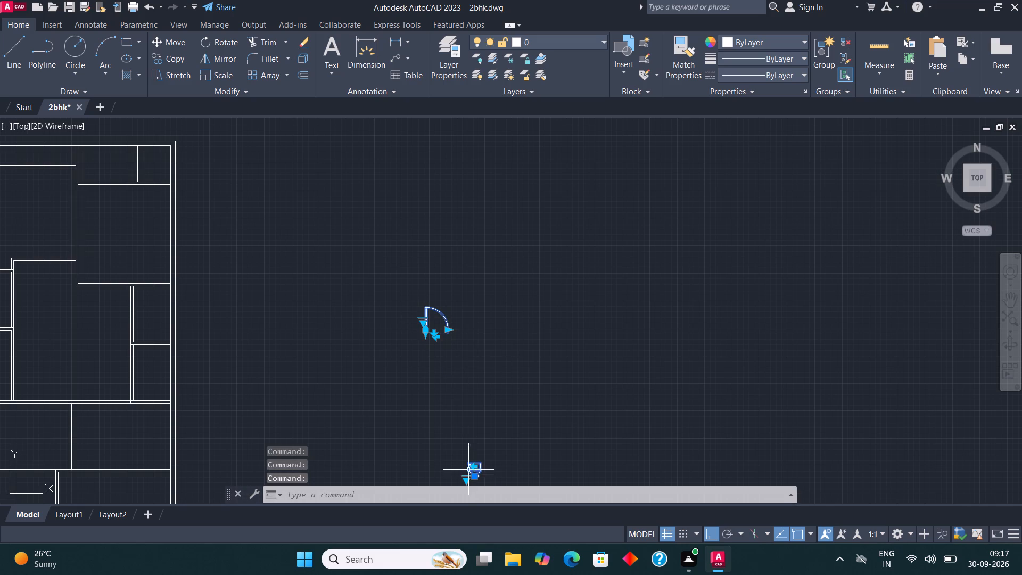
left_click(467, 479)
left_click(523, 373)
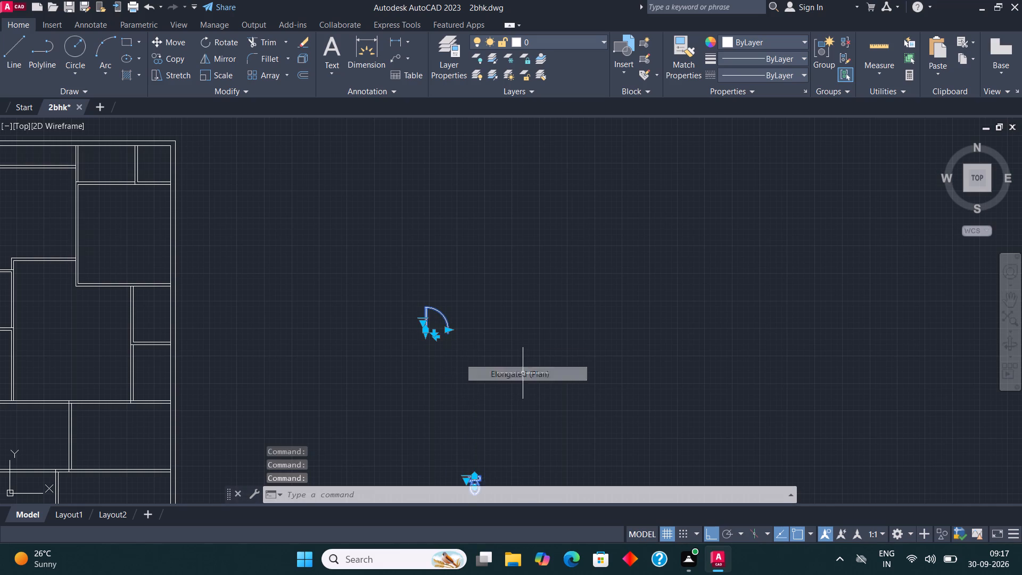
scroll(533, 385, "down", 1)
key("Escape")
Mirror the door block about a vertical axis to its right, keeping the original.
scroll(546, 417, "down", 1)
scroll(469, 371, "up", 2)
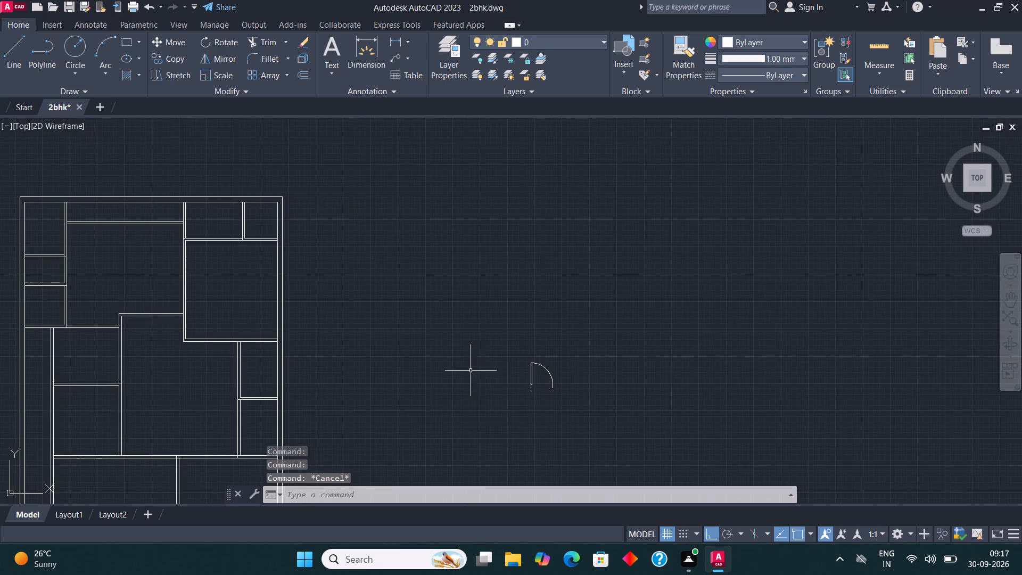
scroll(570, 378, "up", 1)
left_click(515, 382)
left_click(481, 358)
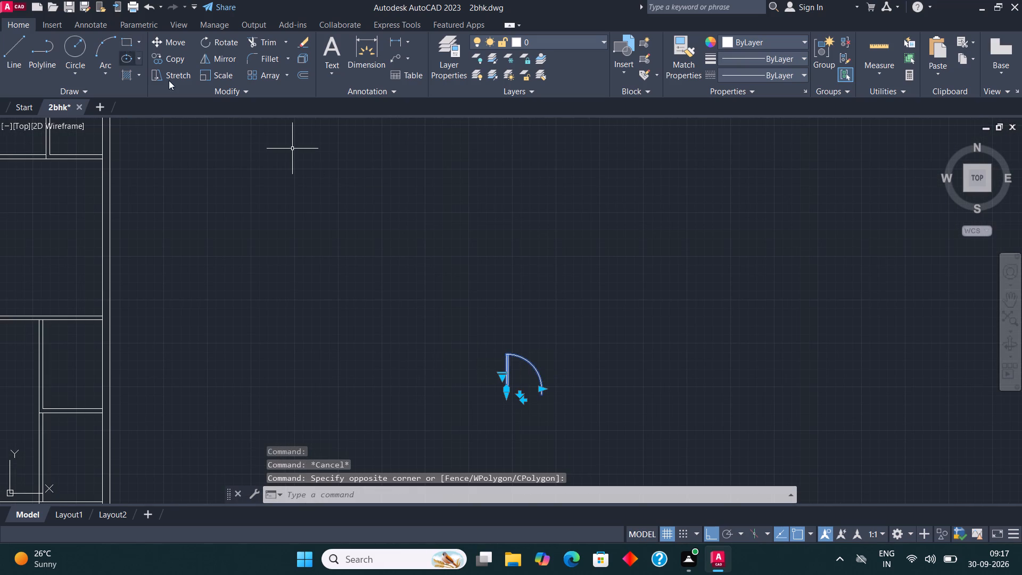
left_click(228, 60)
scroll(314, 188, "down", 1)
scroll(467, 315, "up", 1)
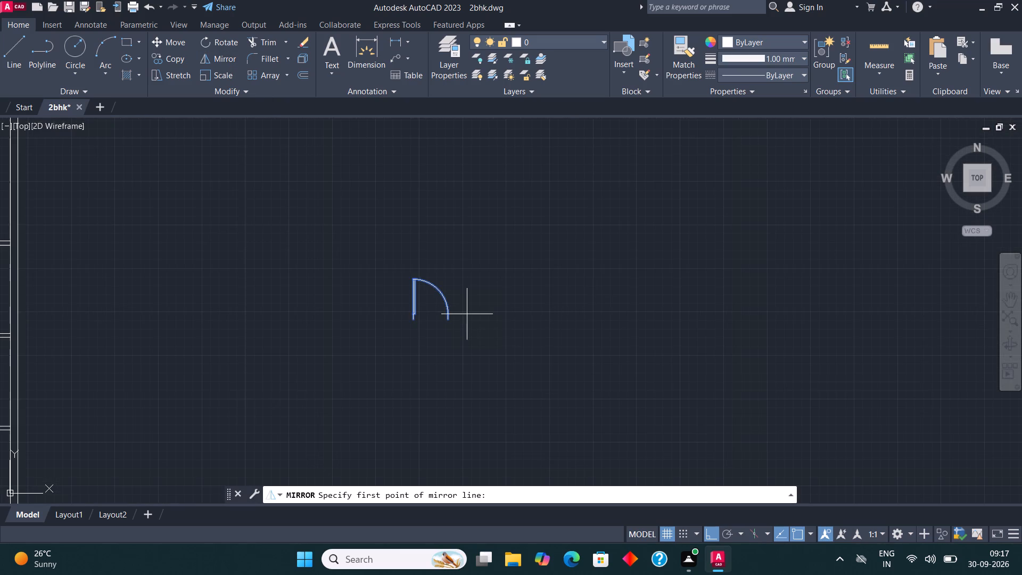
left_click(470, 305)
left_click(474, 348)
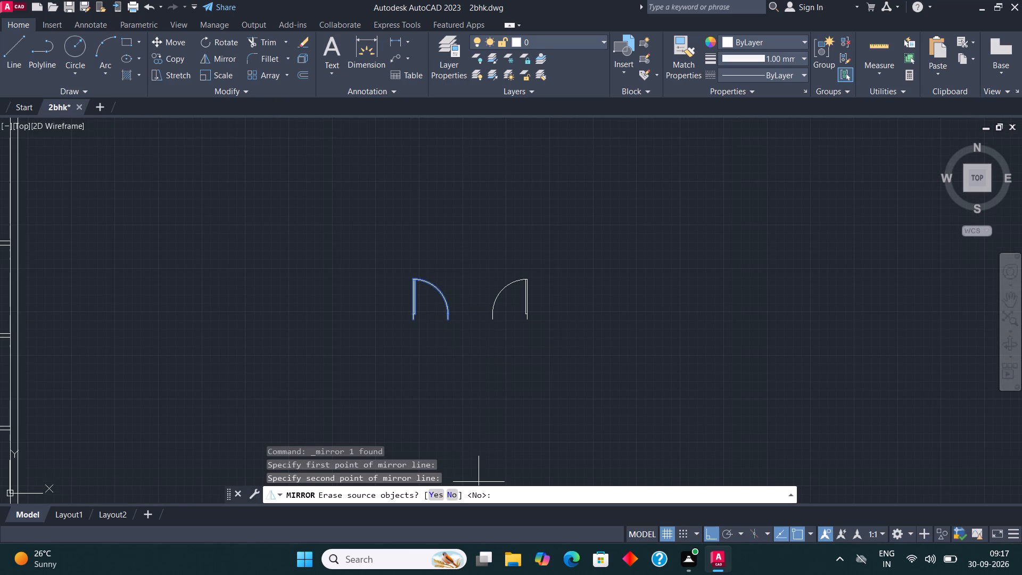
left_click(452, 495)
Mirror both door blocks downward about a horizontal axis below them, keeping the originals.
left_click_drag(516, 365, 516, 360)
left_click(319, 216)
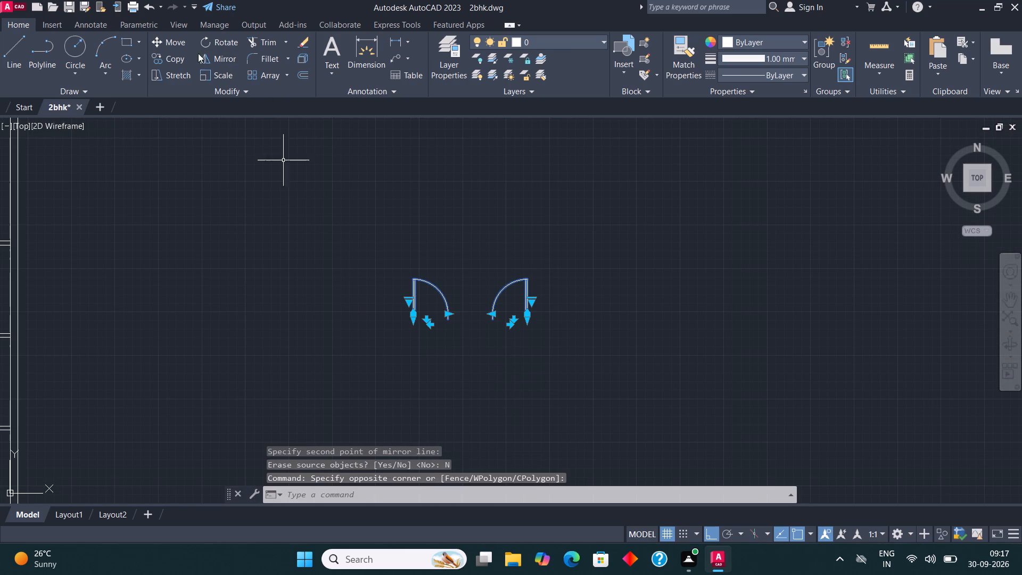
left_click(215, 62)
left_click(467, 345)
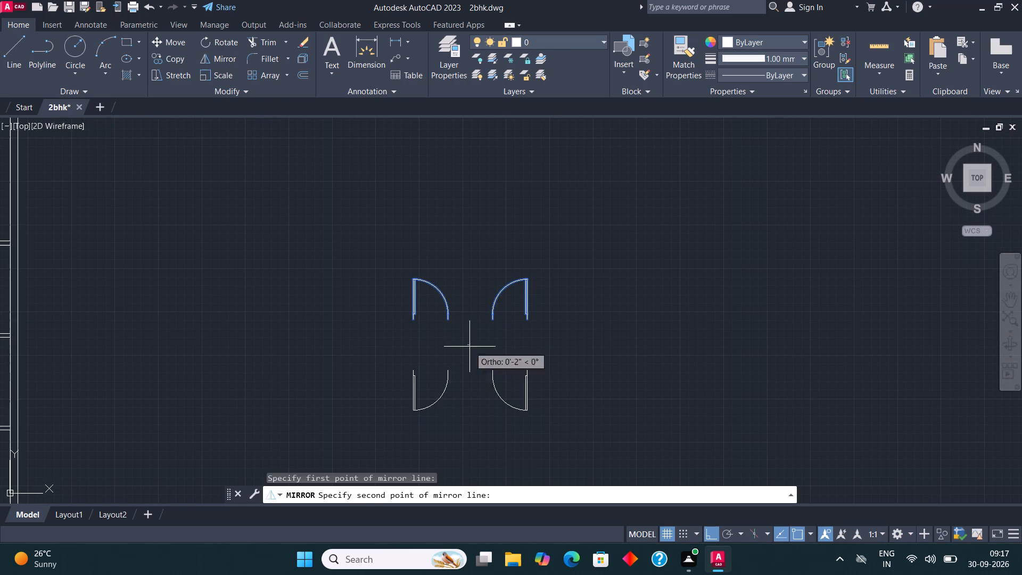
left_click(452, 348)
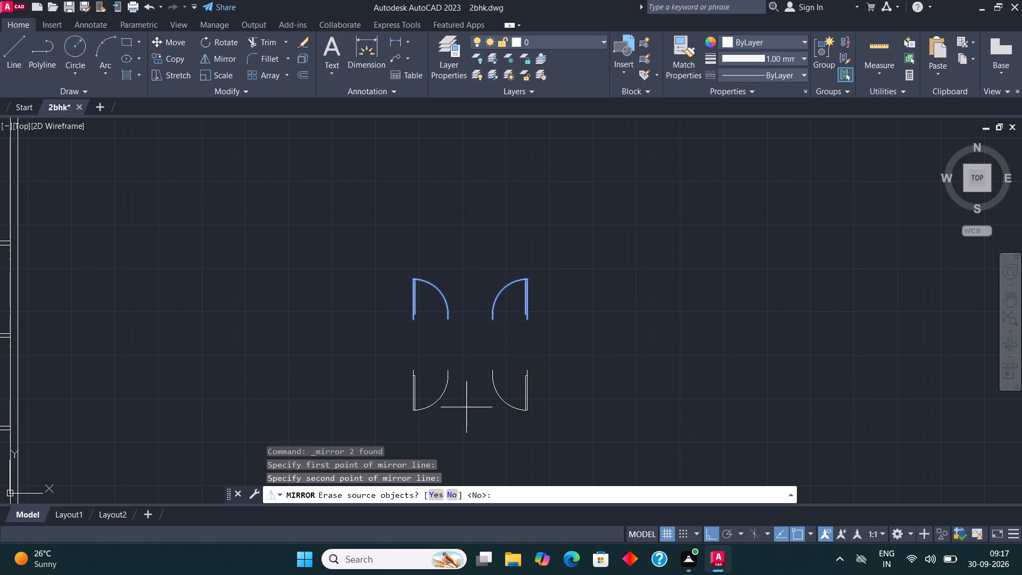
left_click(449, 491)
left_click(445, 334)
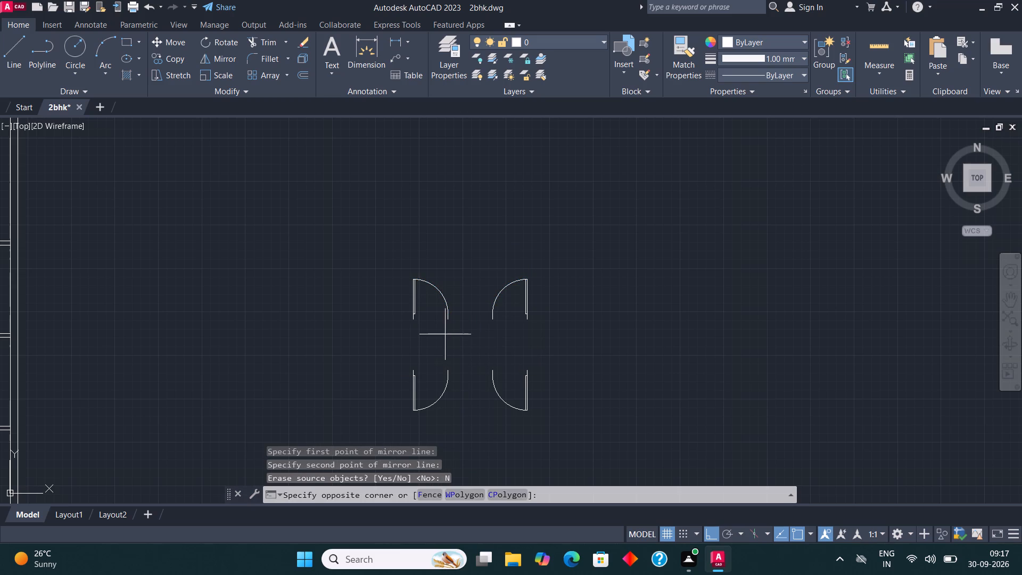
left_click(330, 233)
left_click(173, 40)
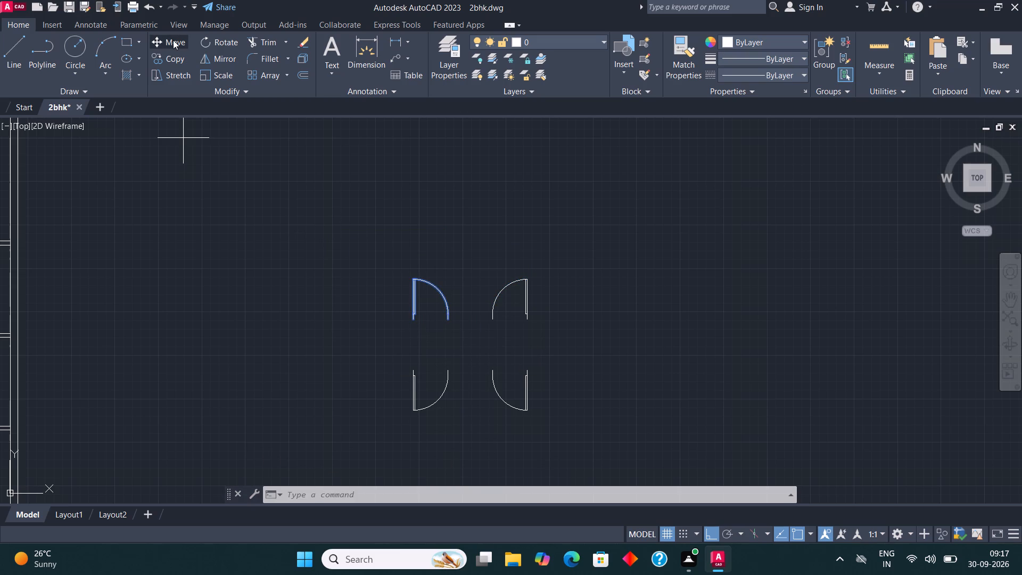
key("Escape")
Copy the upper-left door block of the four-door set straight up into the empty space above it.
left_click_drag(419, 307, 418, 298)
left_click(374, 242)
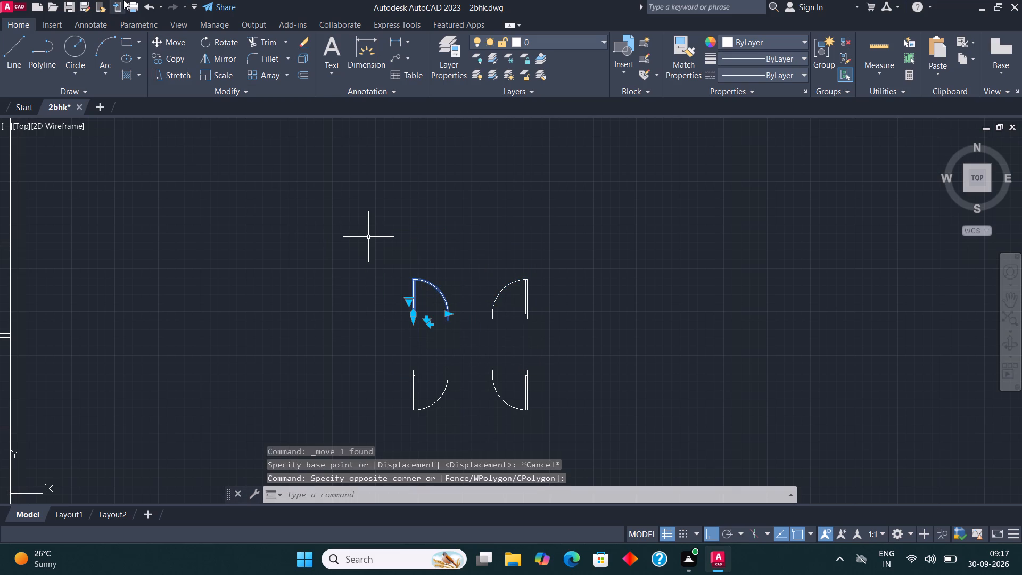
left_click(180, 59)
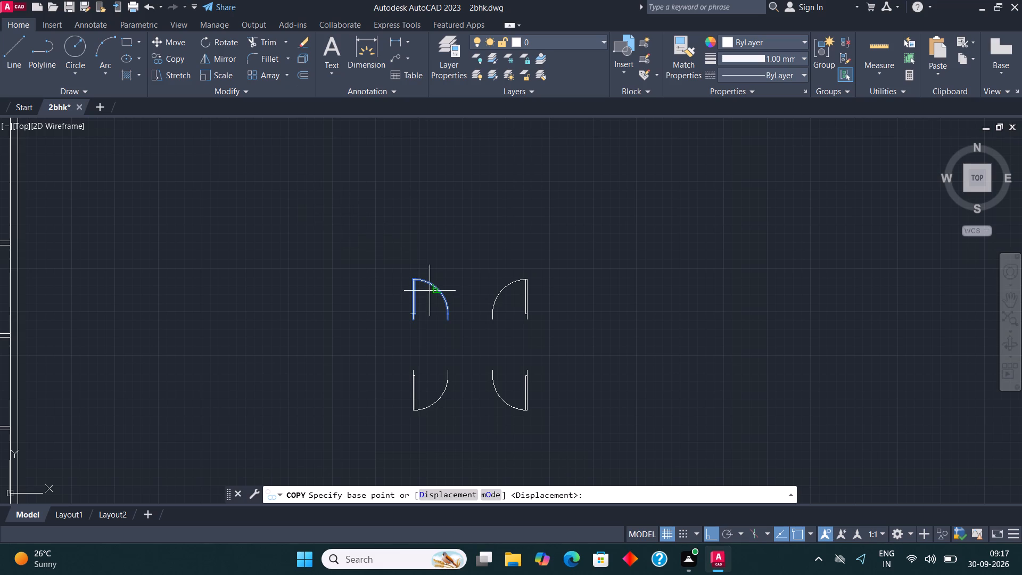
left_click(422, 310)
scroll(426, 314, "down", 1)
scroll(407, 265, "up", 1)
left_click(393, 213)
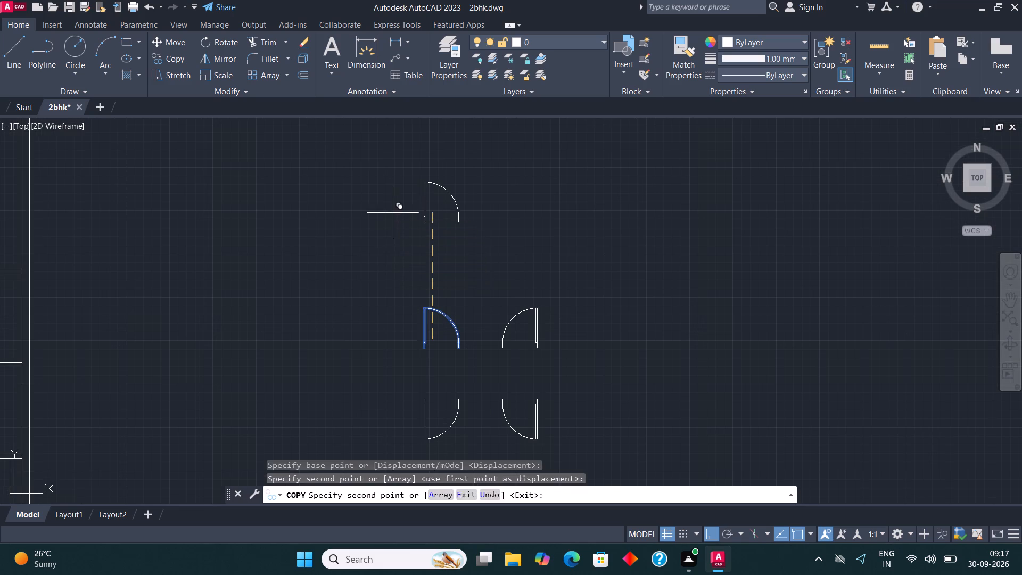
key("Escape")
Rotate the newly copied door block 90° counterclockwise so its leaf lies horizontally.
scroll(469, 358, "down", 1)
scroll(457, 260, "up", 2)
left_click_drag(435, 270, 428, 258)
left_click(323, 202)
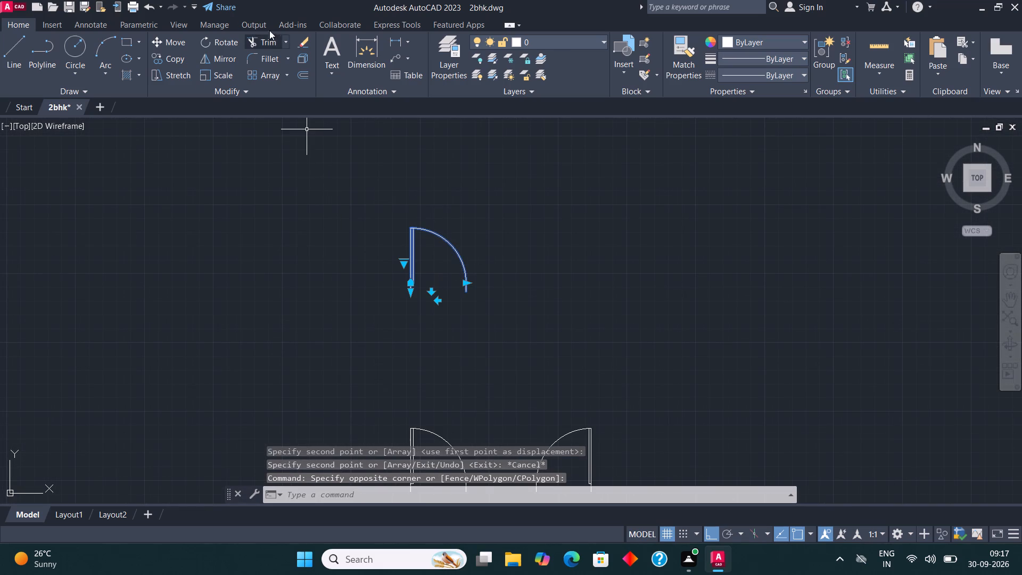
left_click(225, 42)
left_click(430, 269)
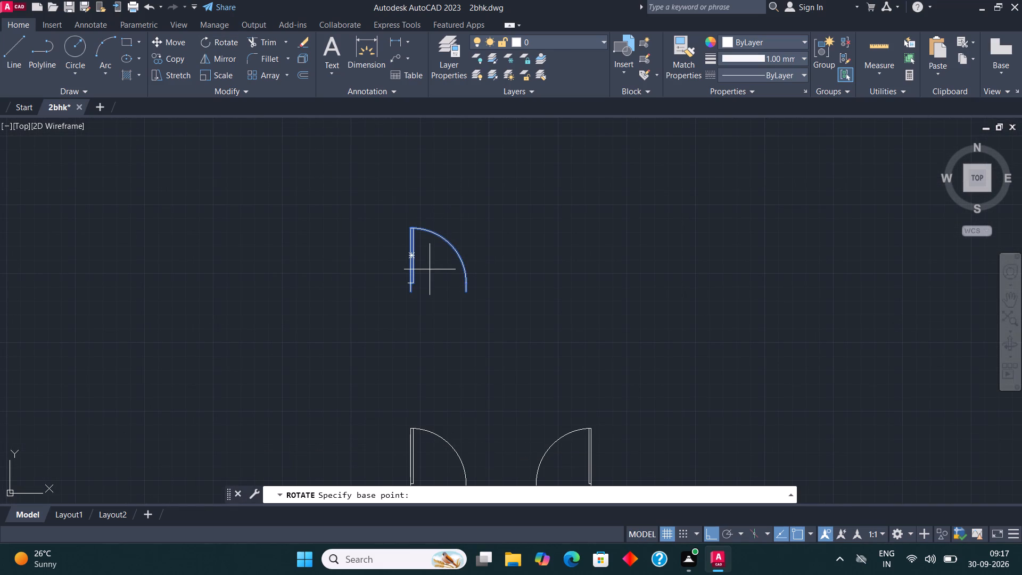
left_click(425, 180)
key("Escape")
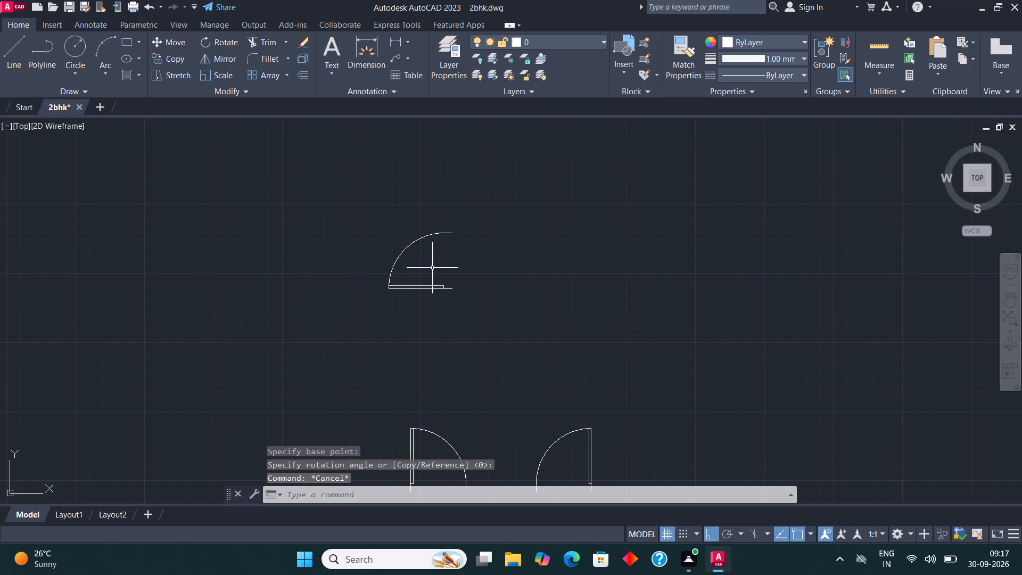
Mirror the rotated door block upward about a horizontal axis above it, keeping the original.
left_click(435, 268)
left_click(401, 186)
left_click(230, 60)
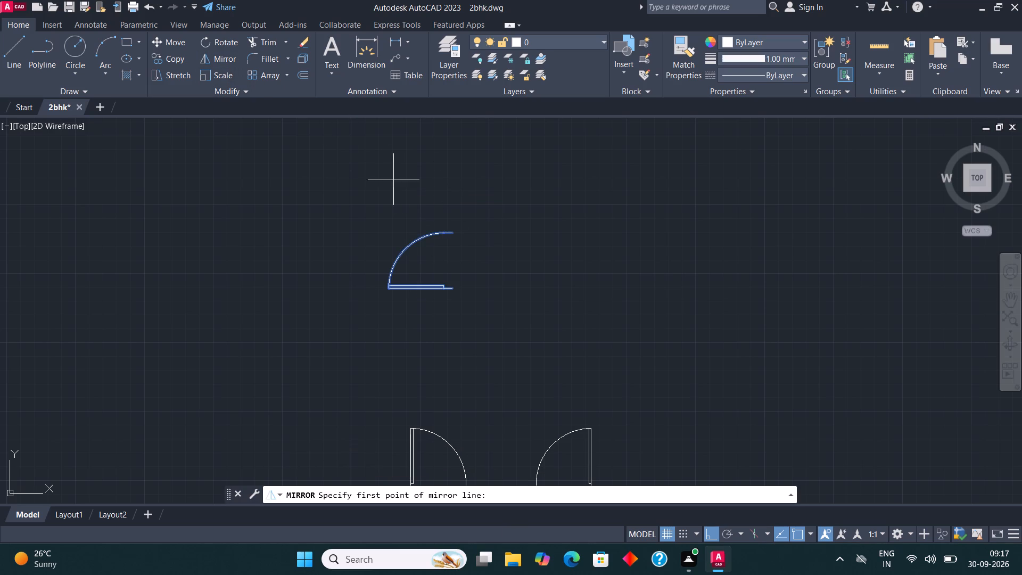
left_click(426, 204)
left_click(390, 200)
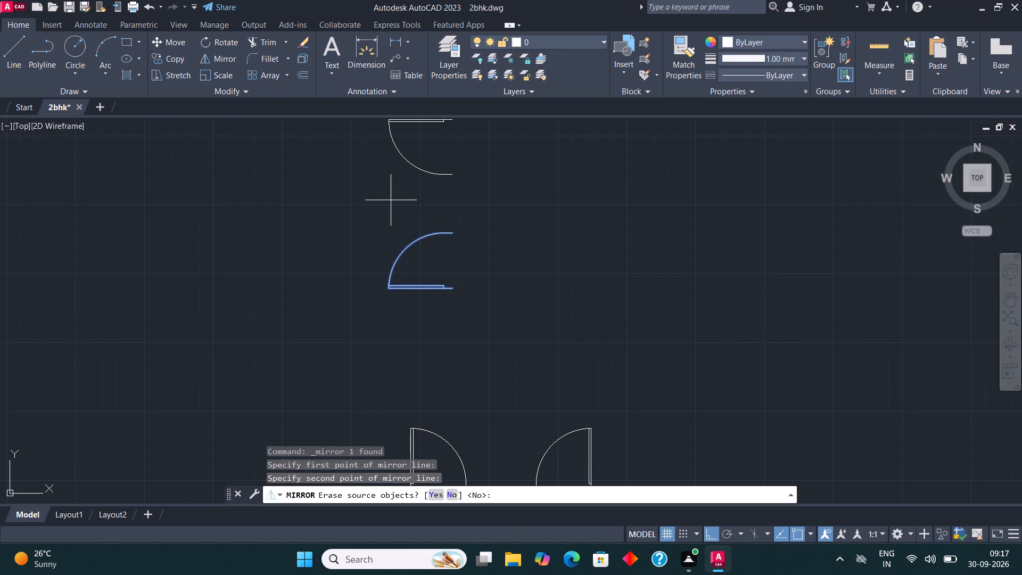
left_click(452, 492)
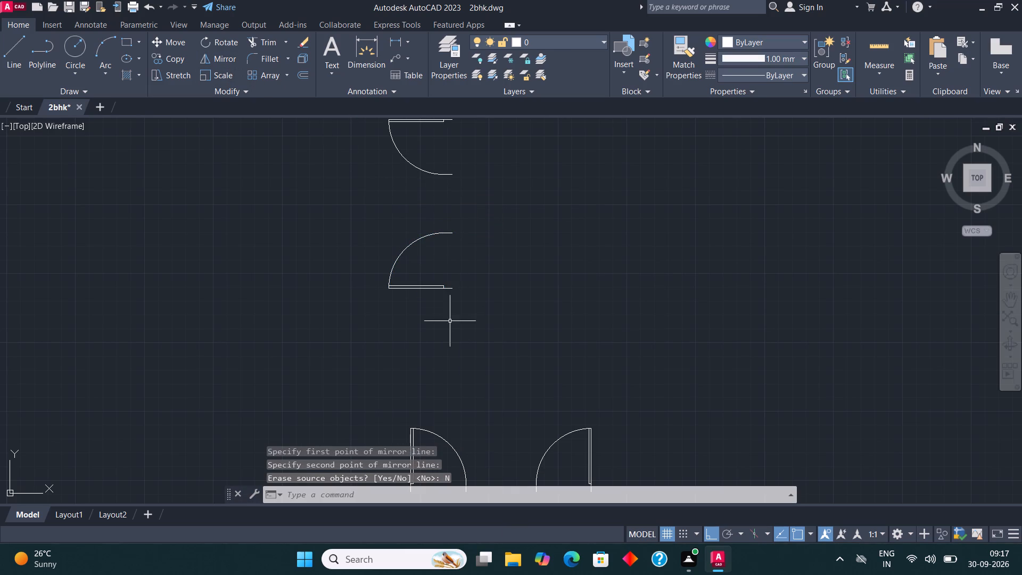
Mirror both horizontal-leaf door blocks about a vertical axis to their right, keeping the originals.
left_click(448, 299)
left_click(428, 164)
left_click(222, 53)
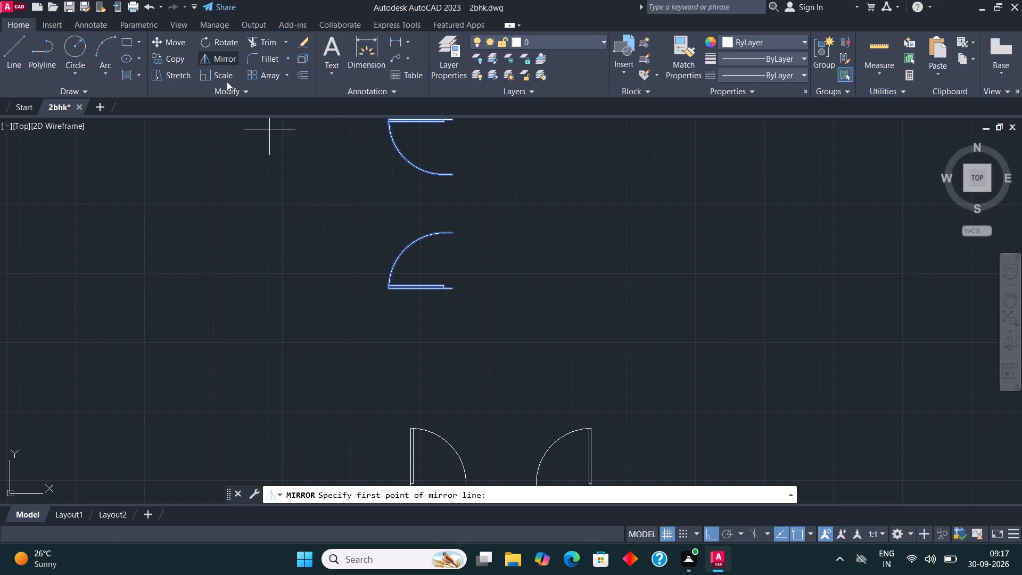
left_click(518, 205)
left_click(508, 267)
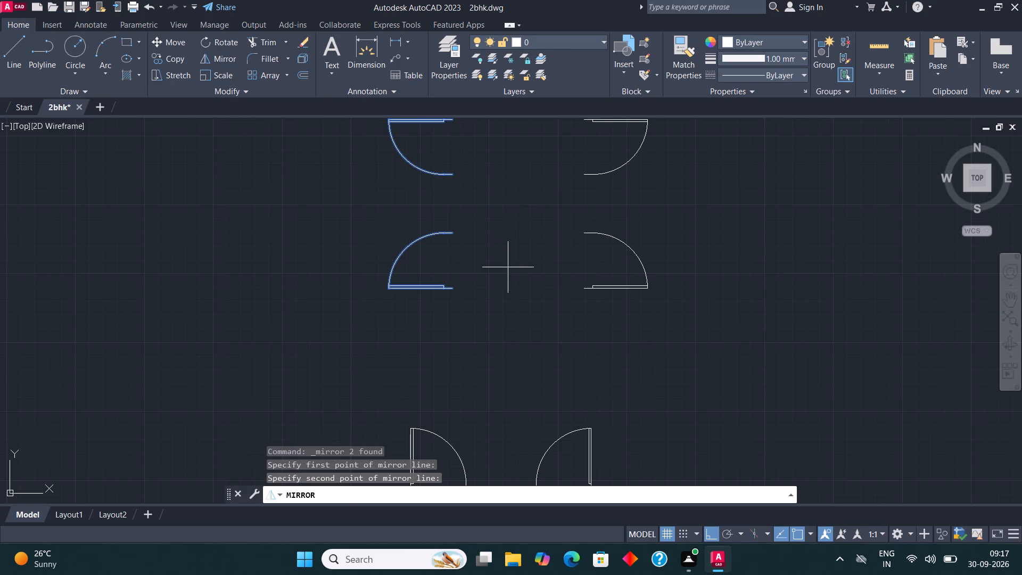
left_click(457, 498)
key("Escape")
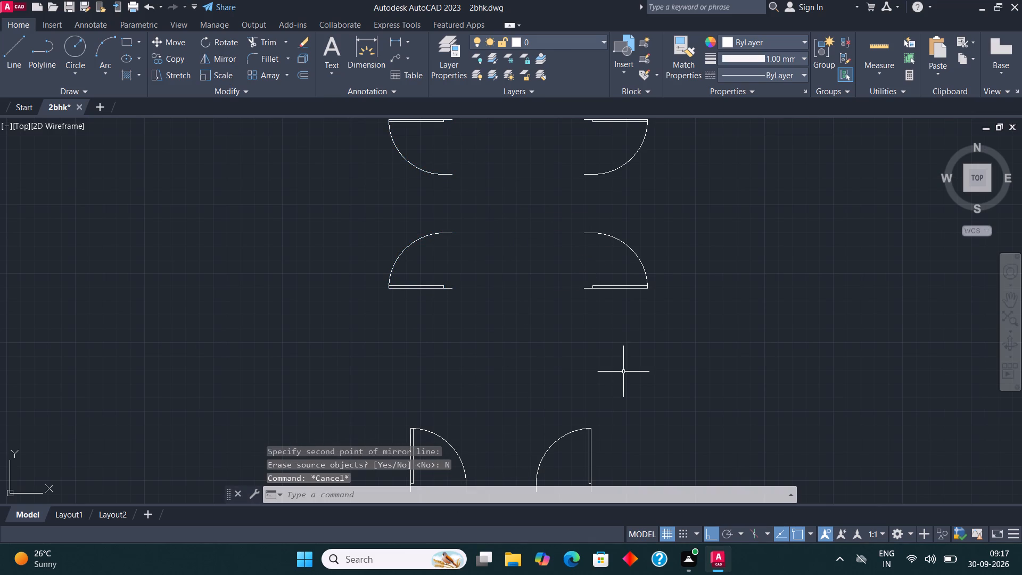
With Ortho off, copy the upright left-swinging door block onto the bottom wall of the plan's top-left room, near its right end.
scroll(560, 315, "down", 2)
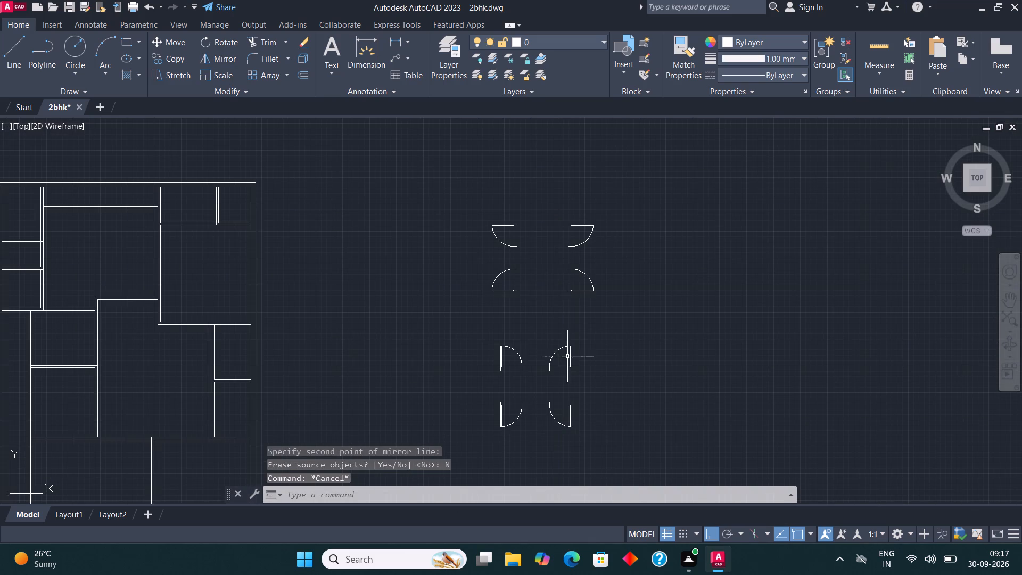
left_click(573, 372)
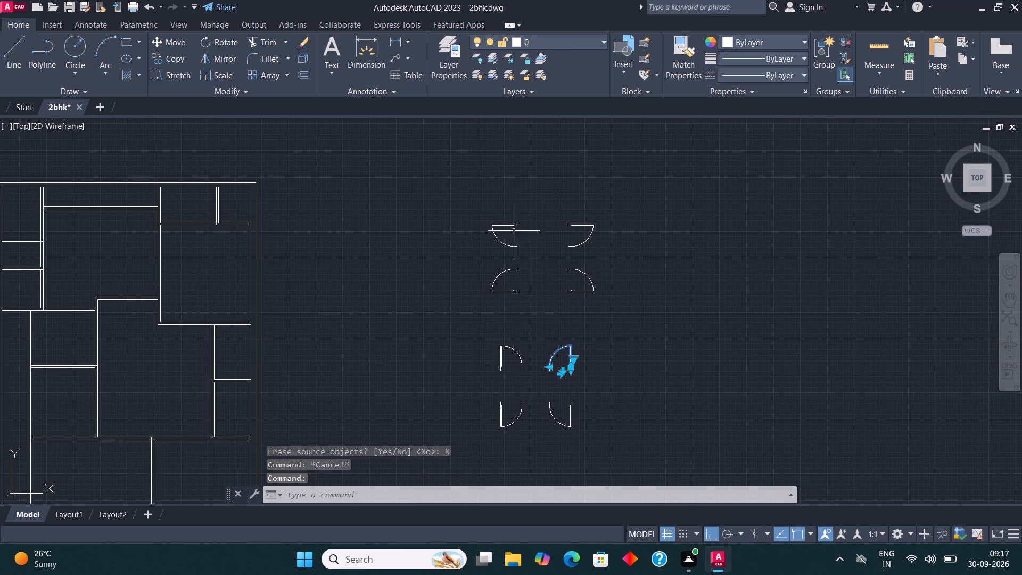
left_click(175, 60)
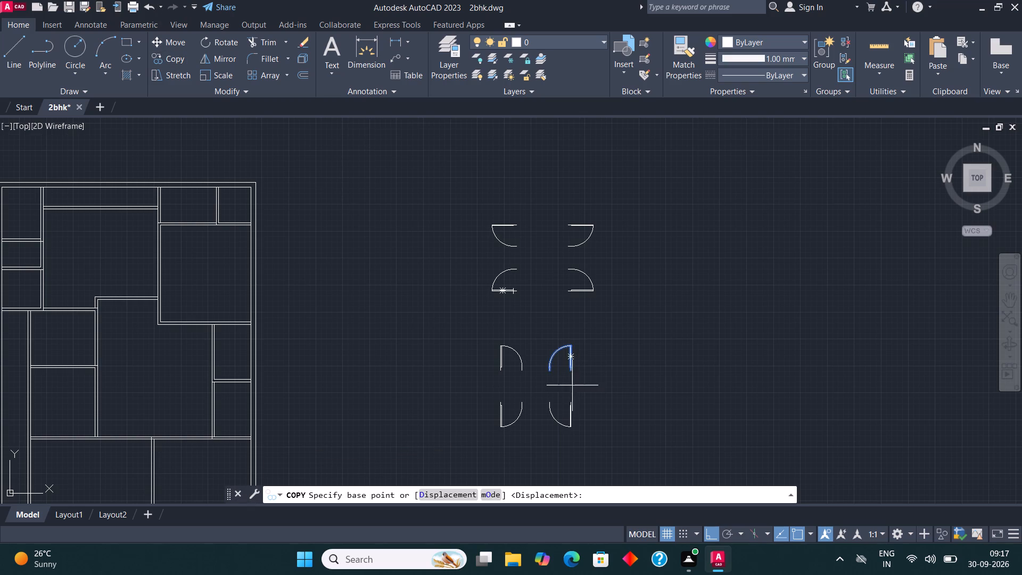
left_click(573, 375)
scroll(674, 350, "down", 3)
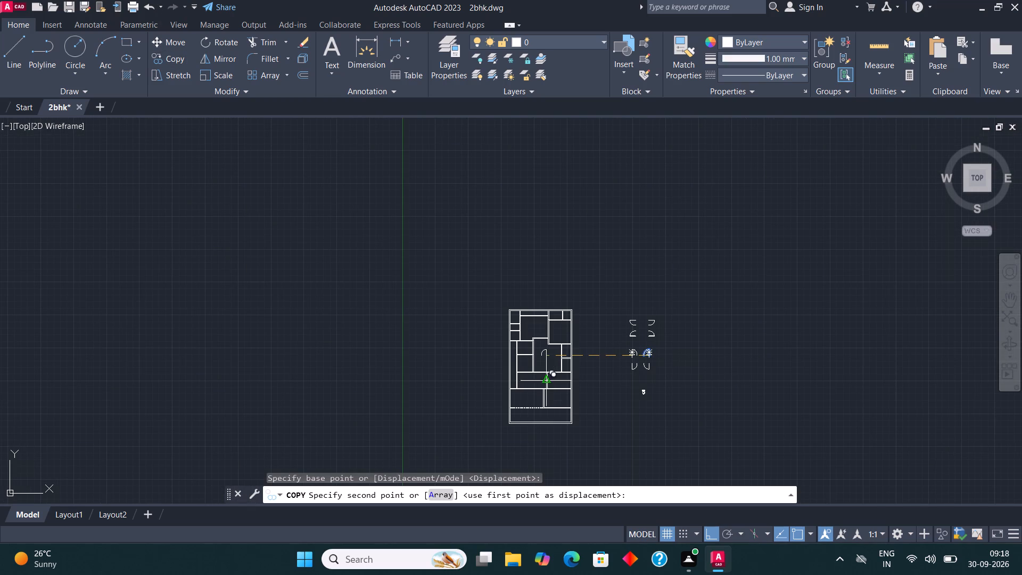
key("F8")
scroll(538, 327, "up", 1)
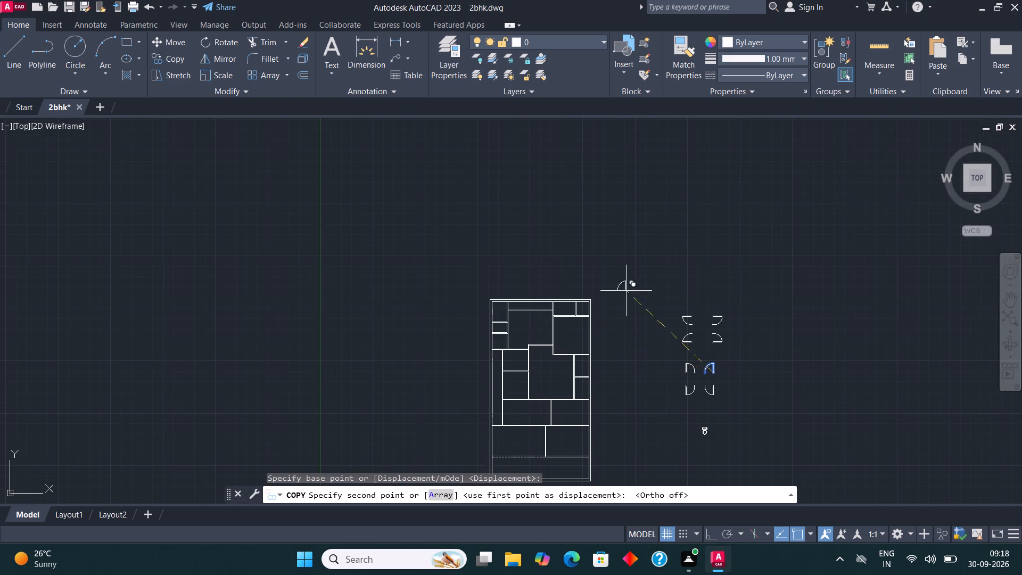
scroll(489, 323, "up", 3)
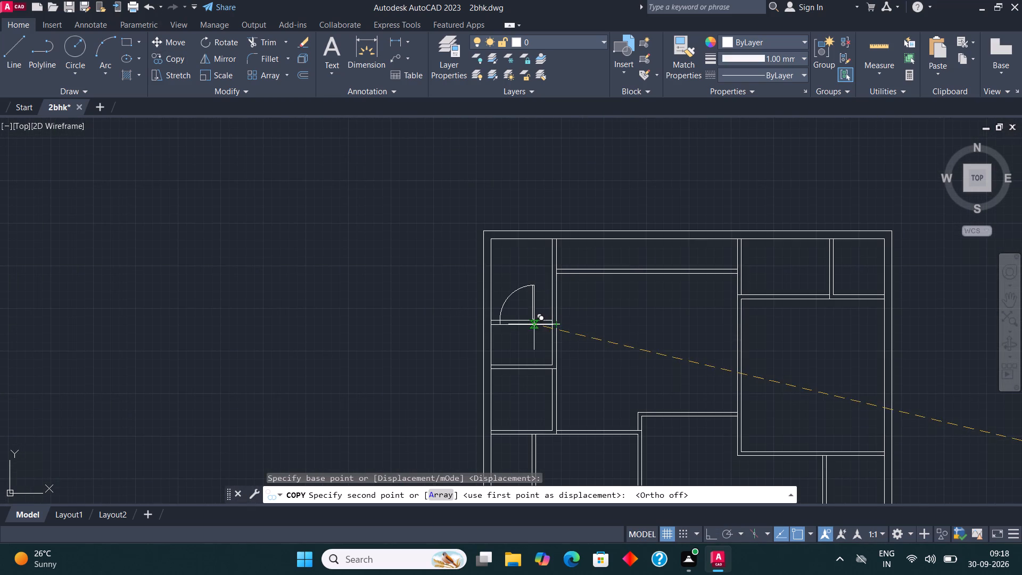
scroll(534, 324, "up", 3)
left_click(580, 325)
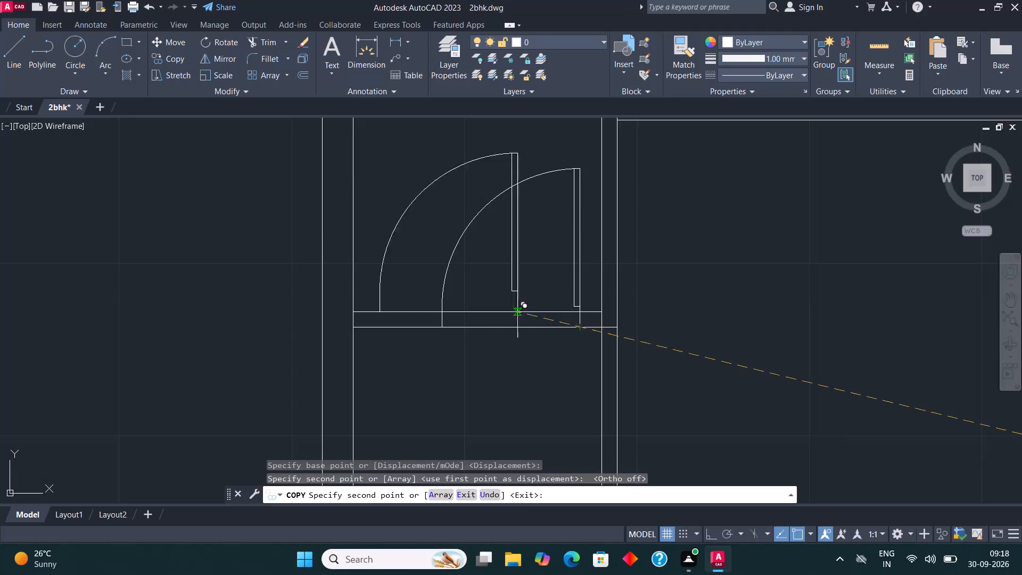
Place another copy of the door on the bottom wall of the upper middle room, near its right corner.
scroll(447, 278, "down", 2)
scroll(453, 321, "down", 2)
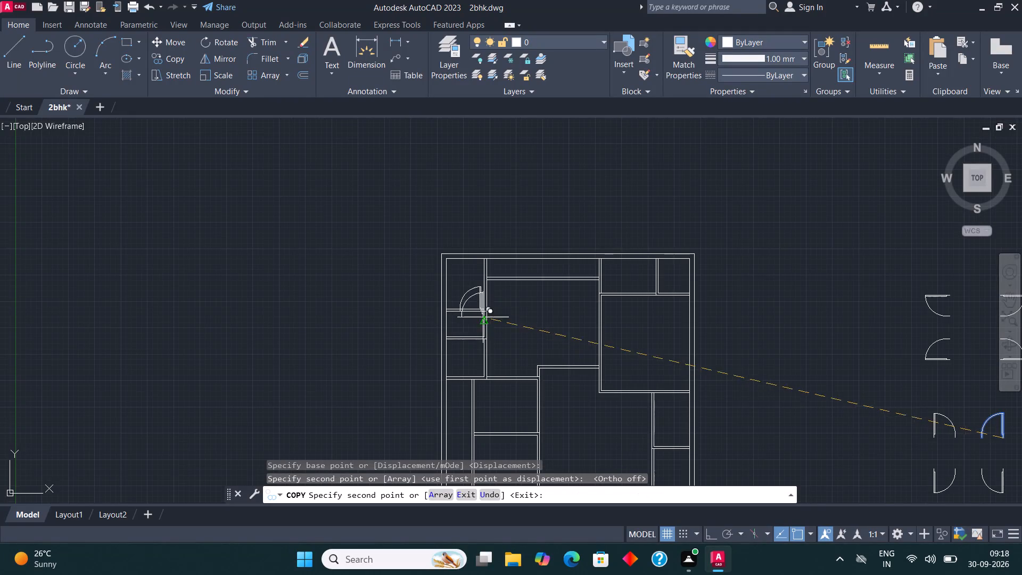
scroll(600, 368, "up", 4)
left_click(566, 372)
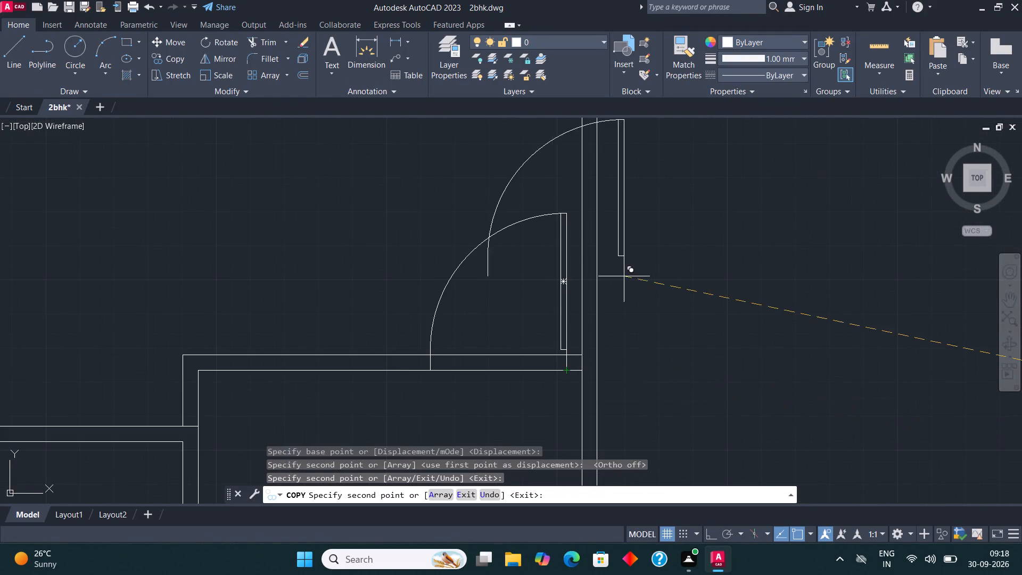
Place a third copy of the door at the right end of the left-middle room's bottom partition and end the copying.
scroll(613, 282, "down", 4)
scroll(543, 358, "up", 2)
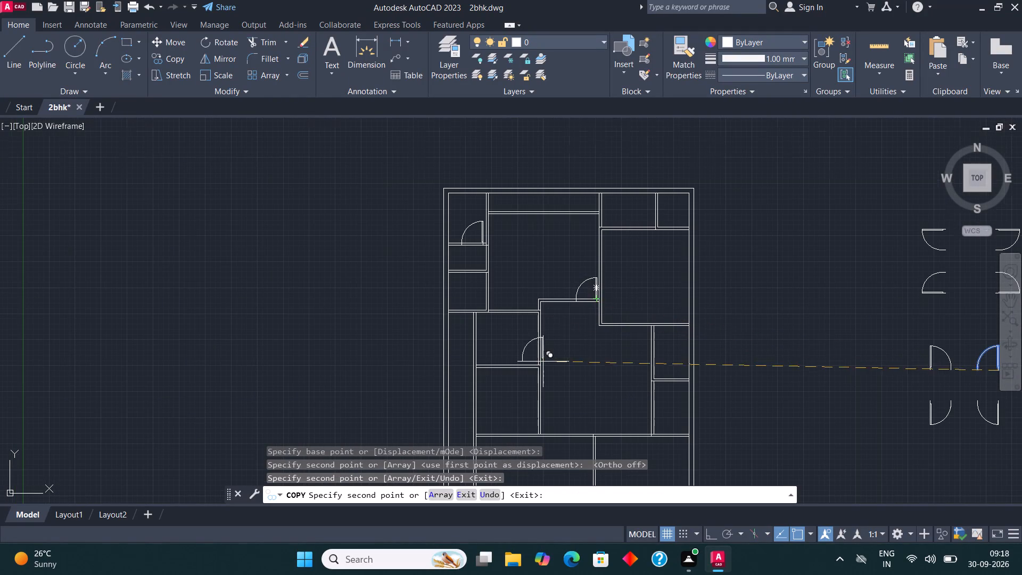
scroll(543, 358, "up", 2)
left_click(497, 428)
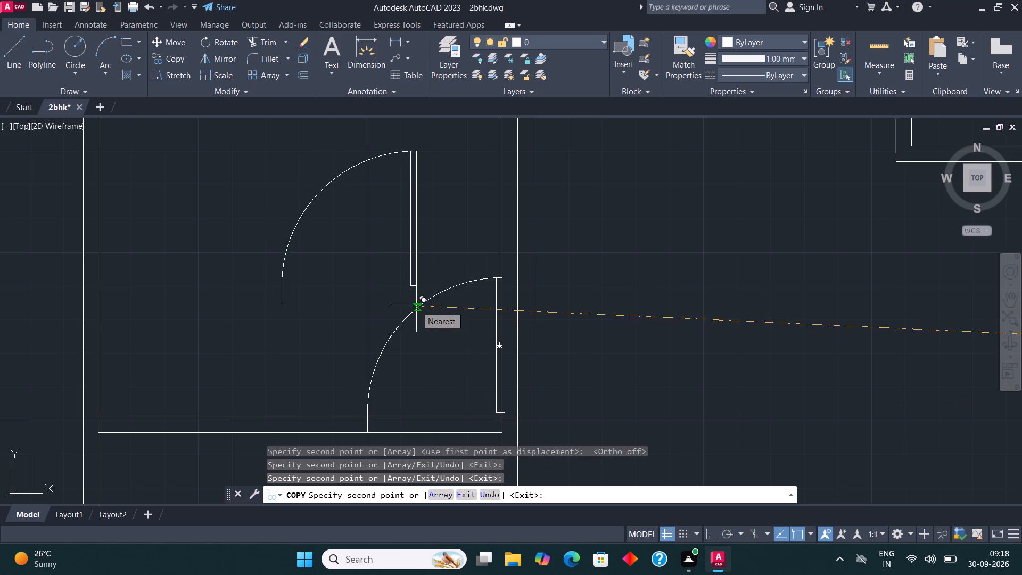
key("Escape")
Move the left-middle room's door slightly left along its bottom partition, away from the corner.
scroll(491, 290, "down", 1)
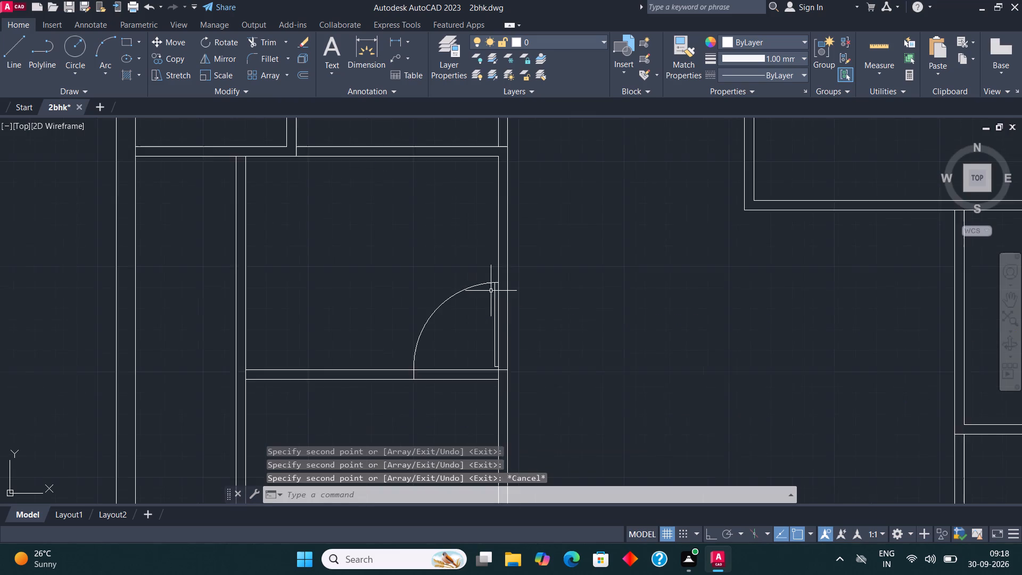
scroll(491, 291, "down", 1)
scroll(471, 314, "up", 2)
left_click(432, 290)
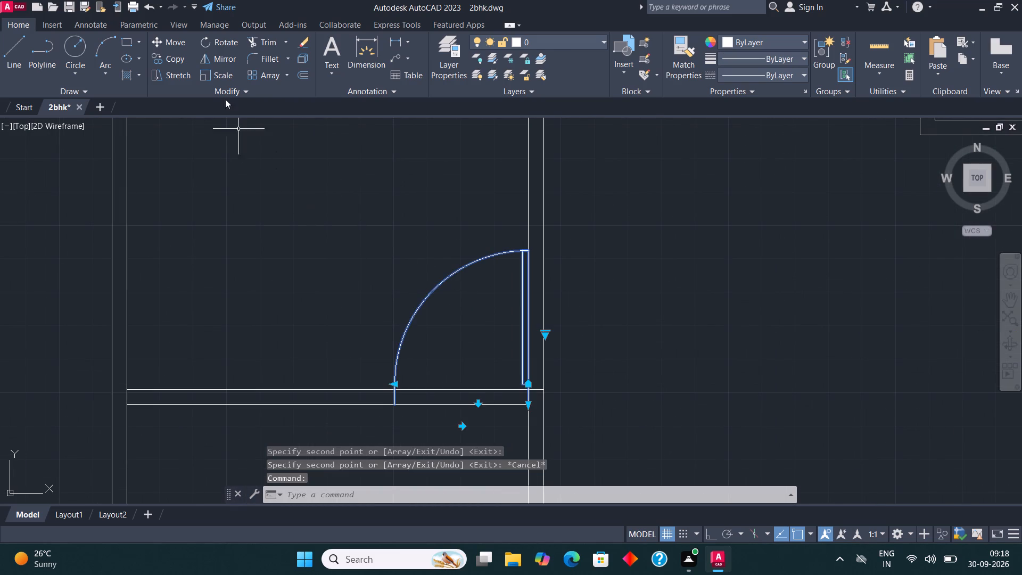
left_click(178, 42)
scroll(515, 412, "up", 1)
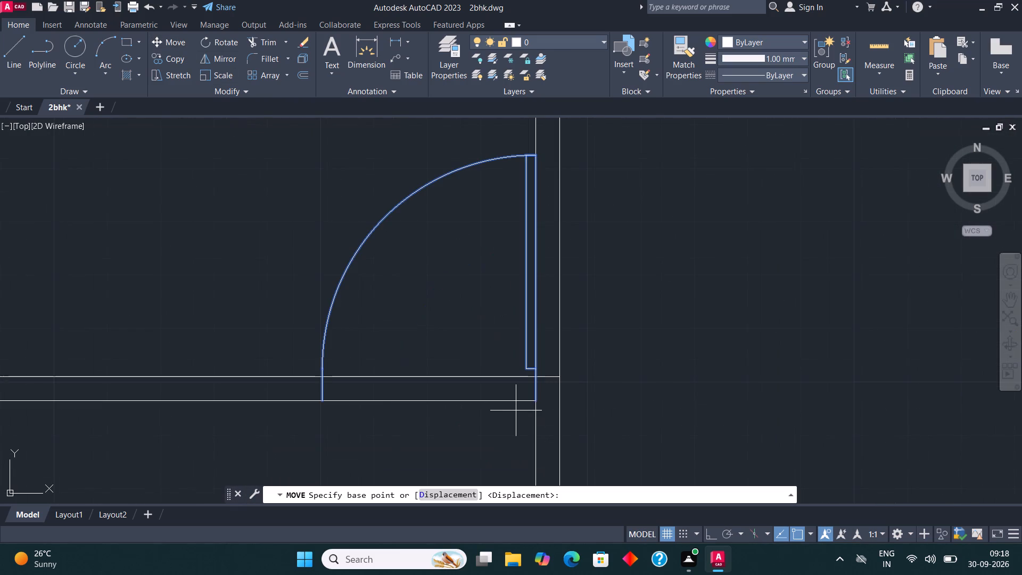
left_click(537, 401)
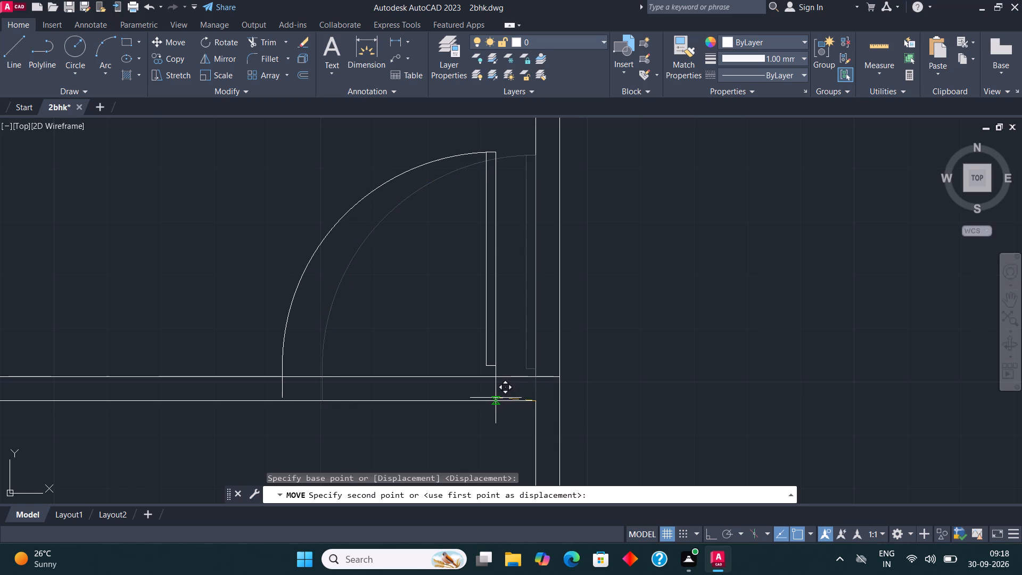
left_click(496, 398)
key("space")
scroll(413, 379, "down", 3)
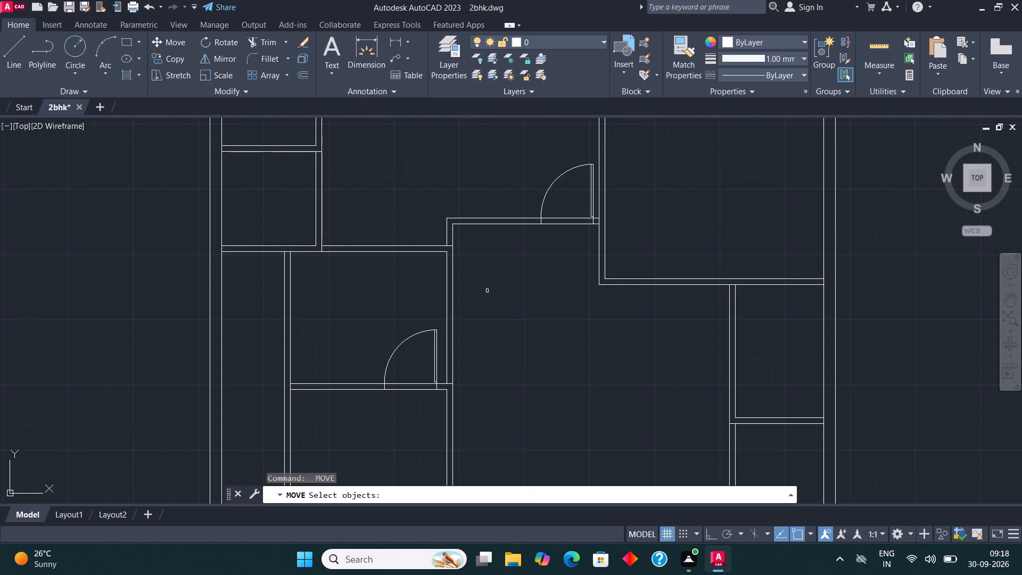
scroll(390, 349, "down", 2)
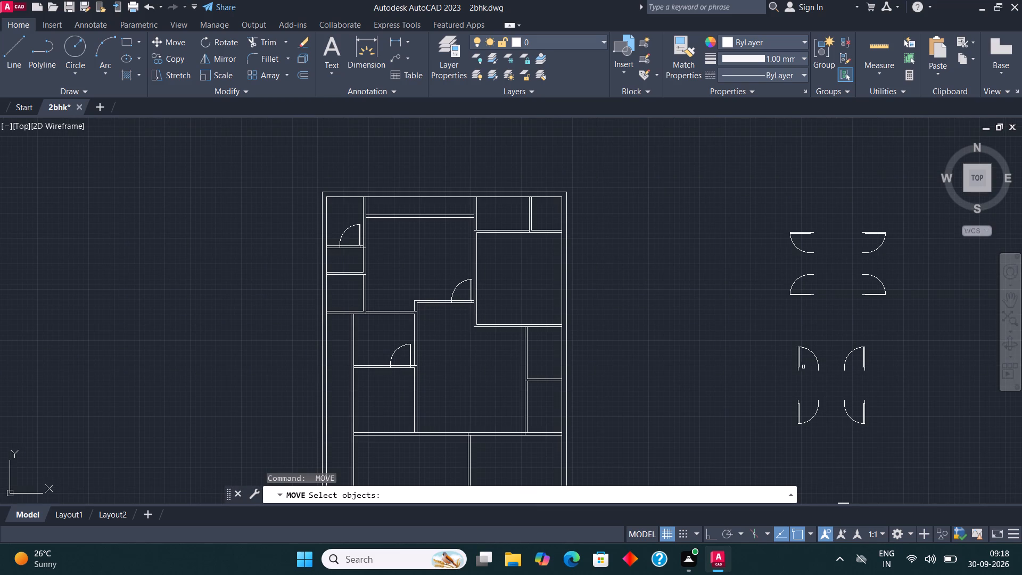
key("Escape")
Copy the upright right-swinging door block onto the bottom wall of the large right-hand room, near its left corner.
left_click(801, 359)
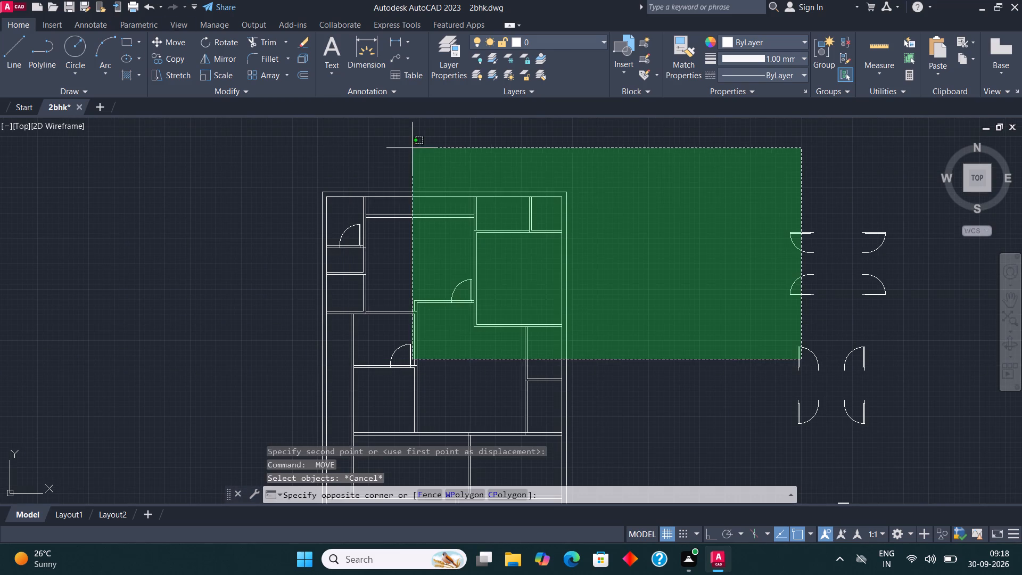
left_click(707, 313)
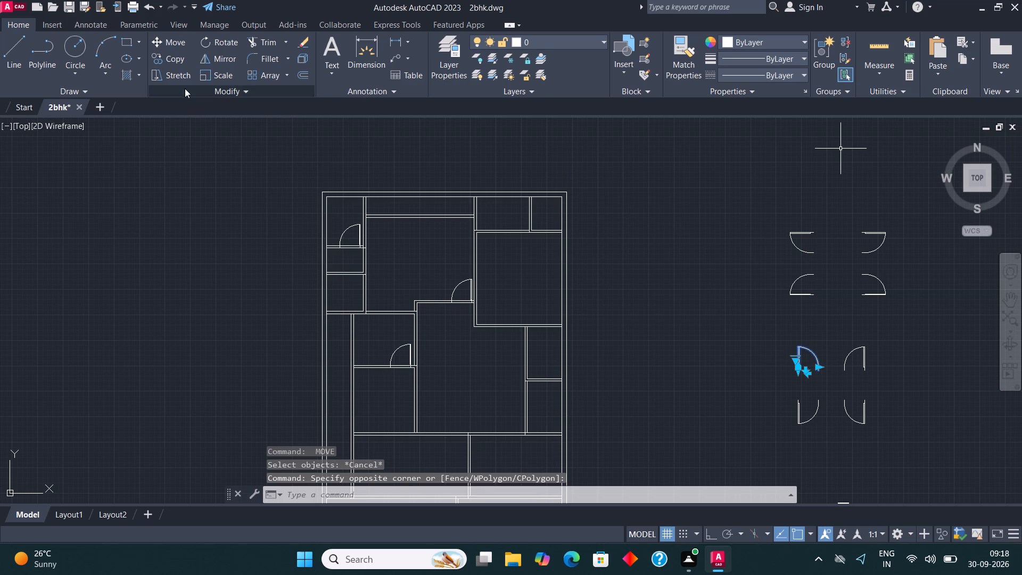
left_click(168, 63)
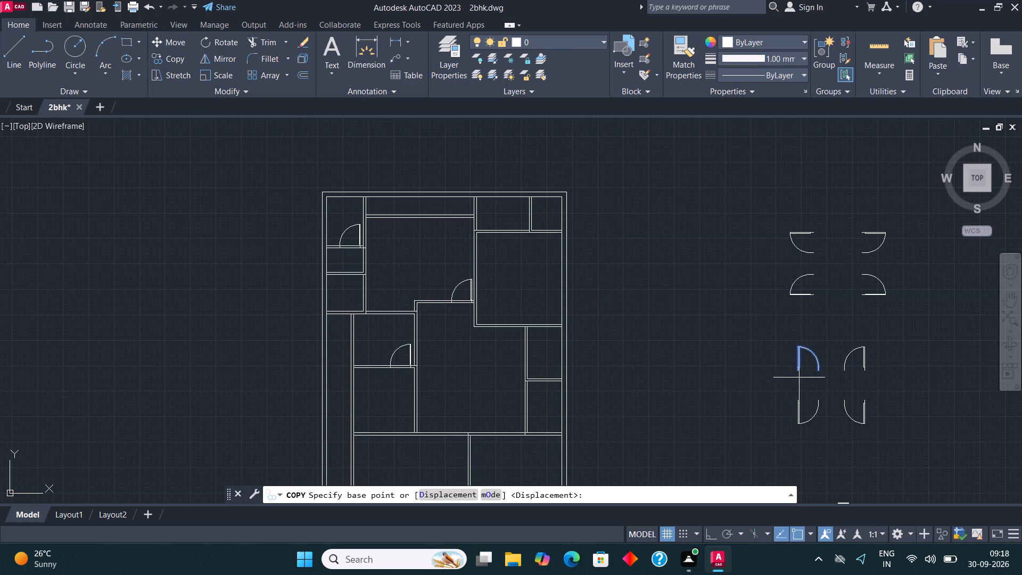
left_click(798, 373)
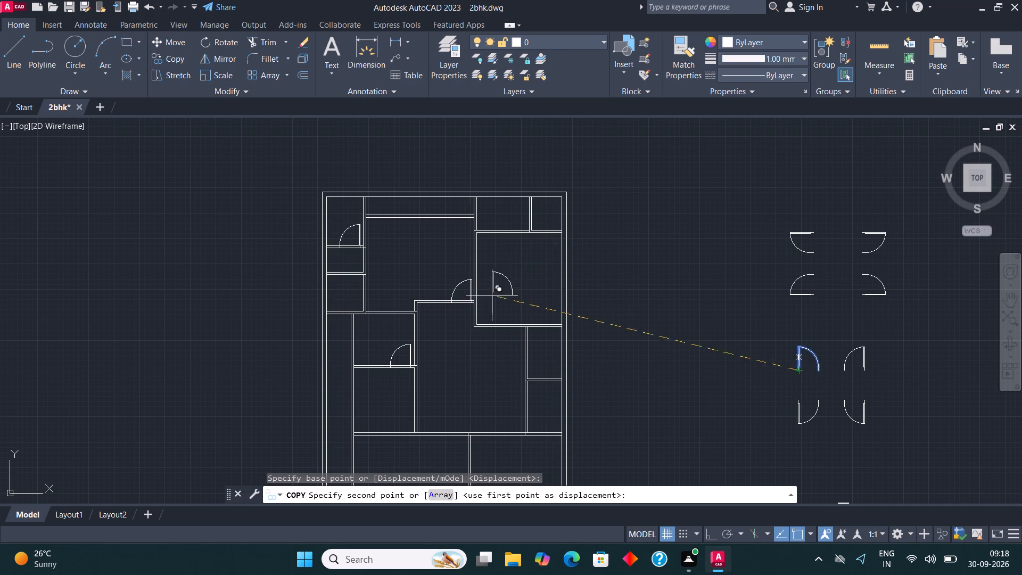
scroll(487, 319, "up", 3)
scroll(450, 347, "up", 1)
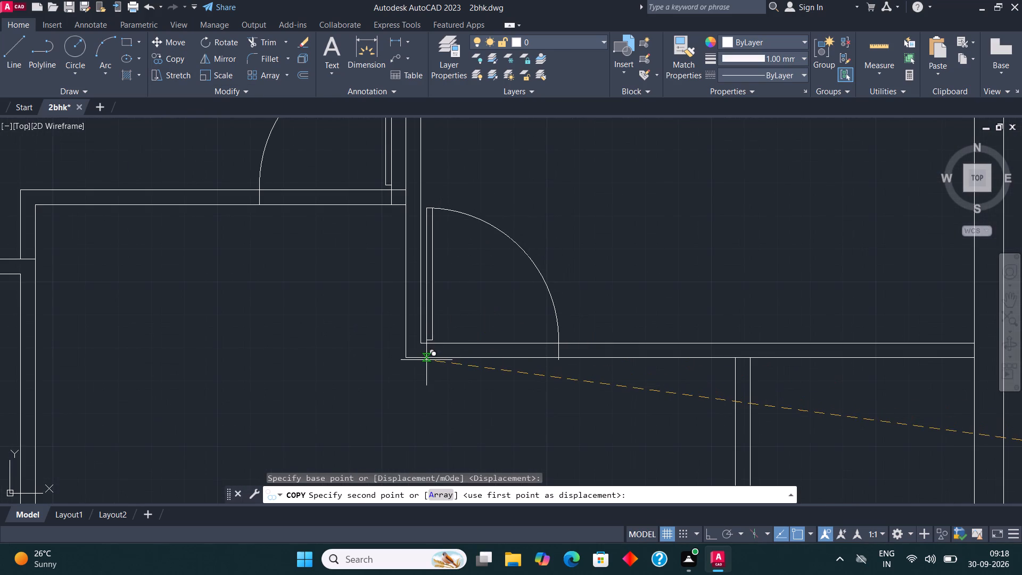
left_click(426, 360)
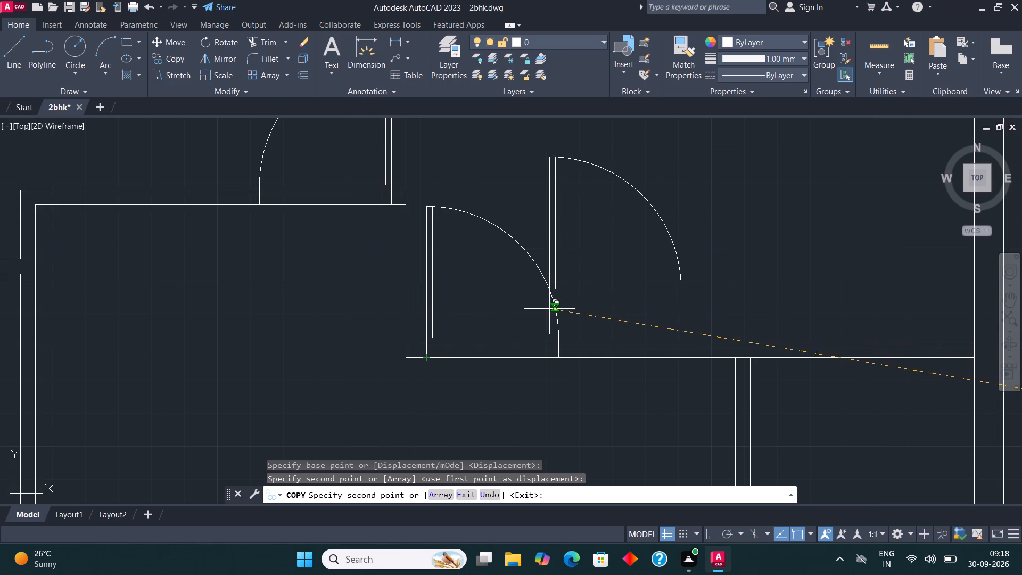
End the current copying and copy the horizontal-leaf, upward right-swinging door onto the left-middle room's left wall, just above its bottom partition.
scroll(521, 281, "down", 2)
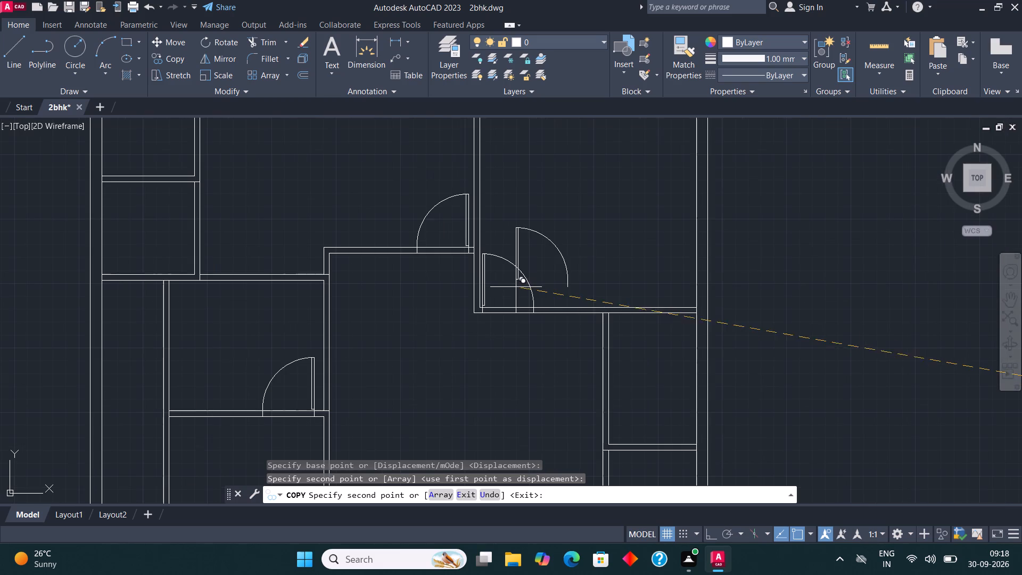
key("Escape")
scroll(525, 305, "down", 2)
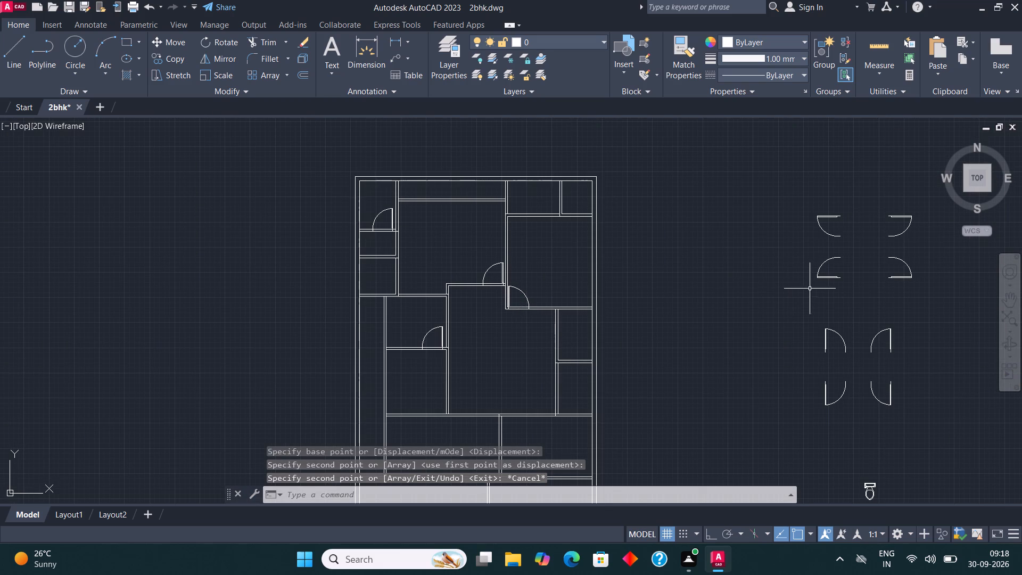
left_click(905, 277)
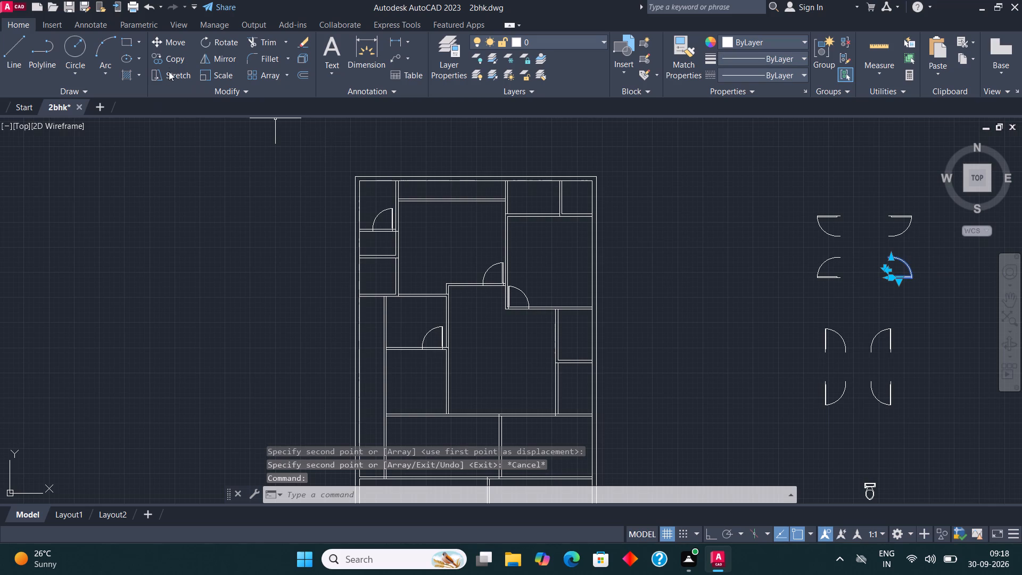
left_click(171, 57)
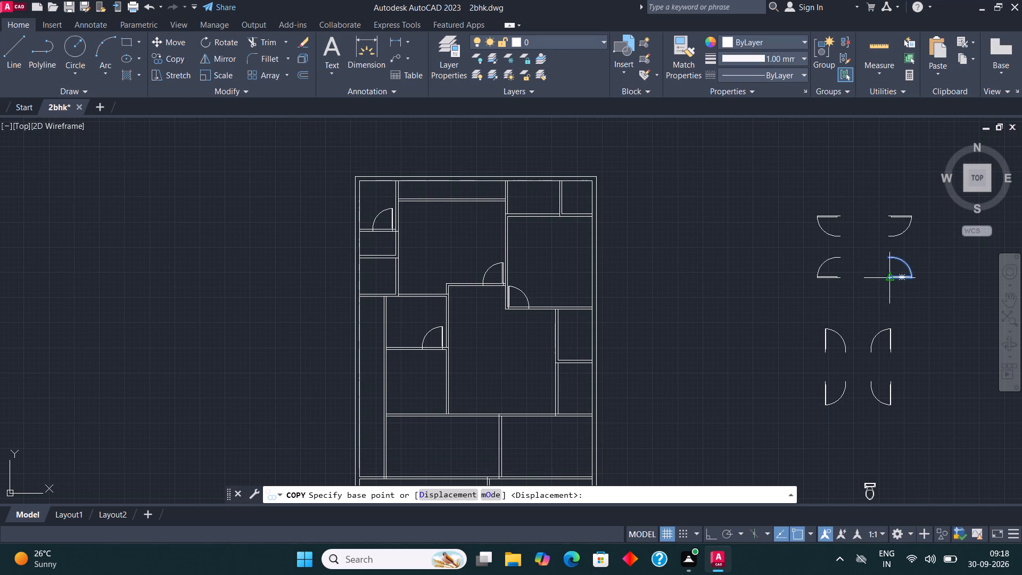
left_click(885, 279)
scroll(399, 352, "up", 3)
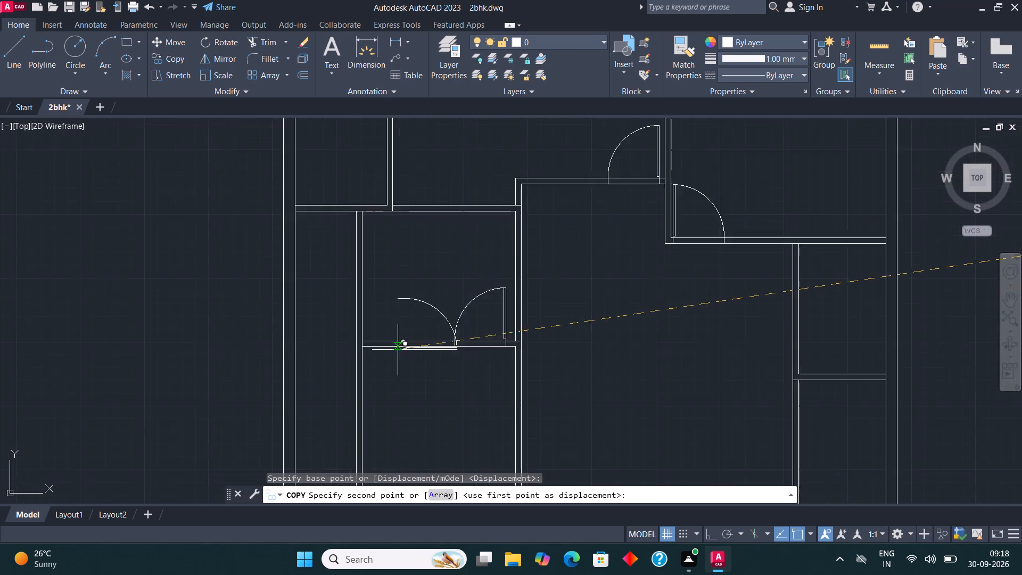
scroll(350, 341, "up", 2)
left_click(295, 319)
scroll(343, 392, "down", 2)
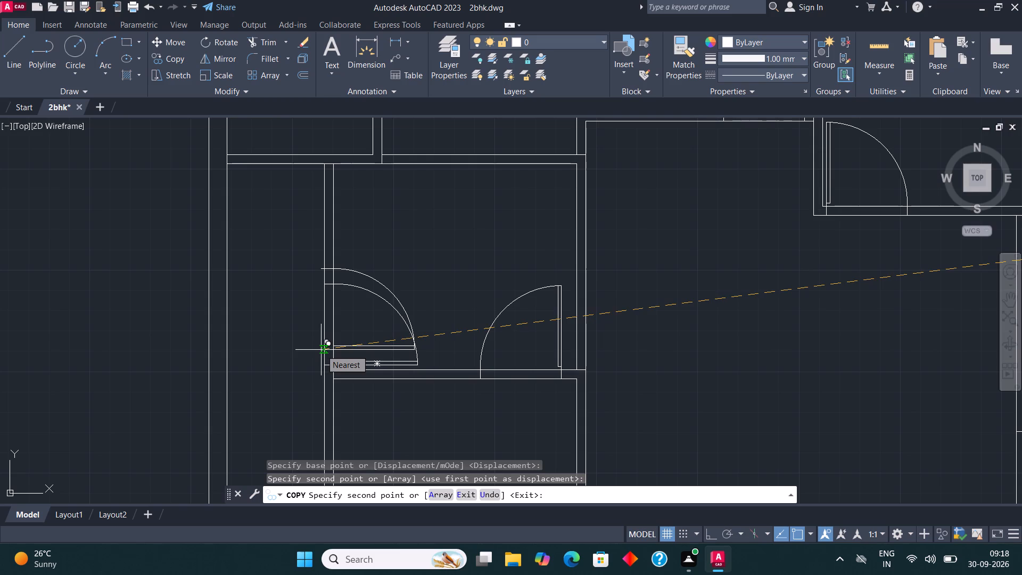
scroll(347, 372, "down", 3)
key("Escape")
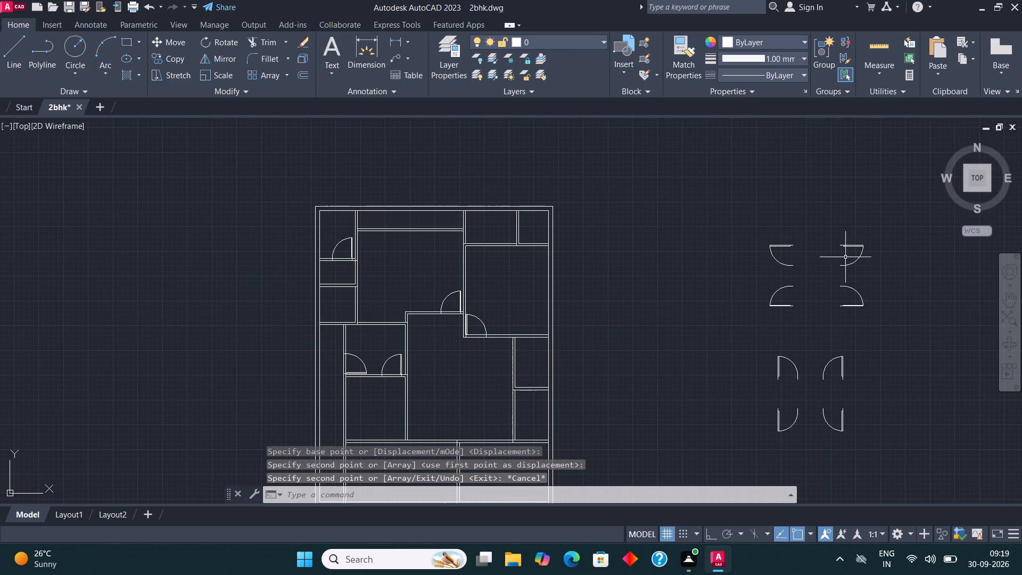
Copy the horizontal-leaf, upward left-swinging door onto the partition between the two small top-right rooms, near its lower end.
left_click(786, 307)
left_click(177, 58)
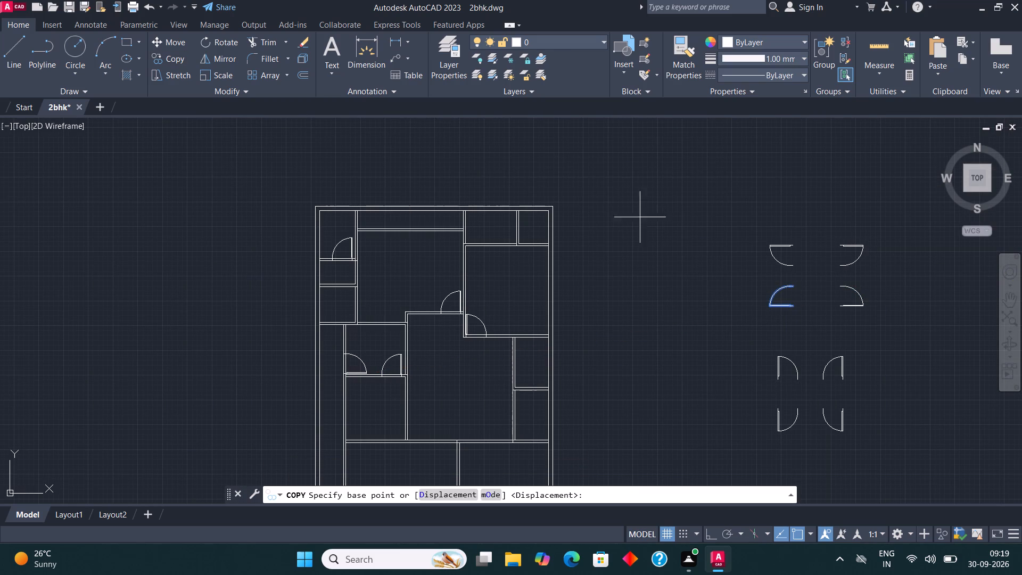
left_click(798, 305)
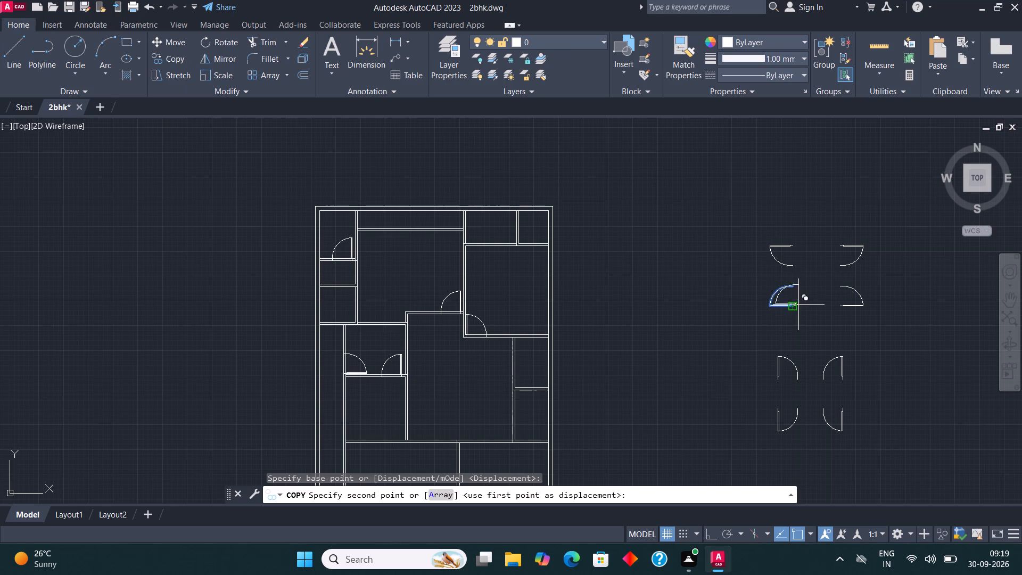
scroll(515, 231, "up", 4)
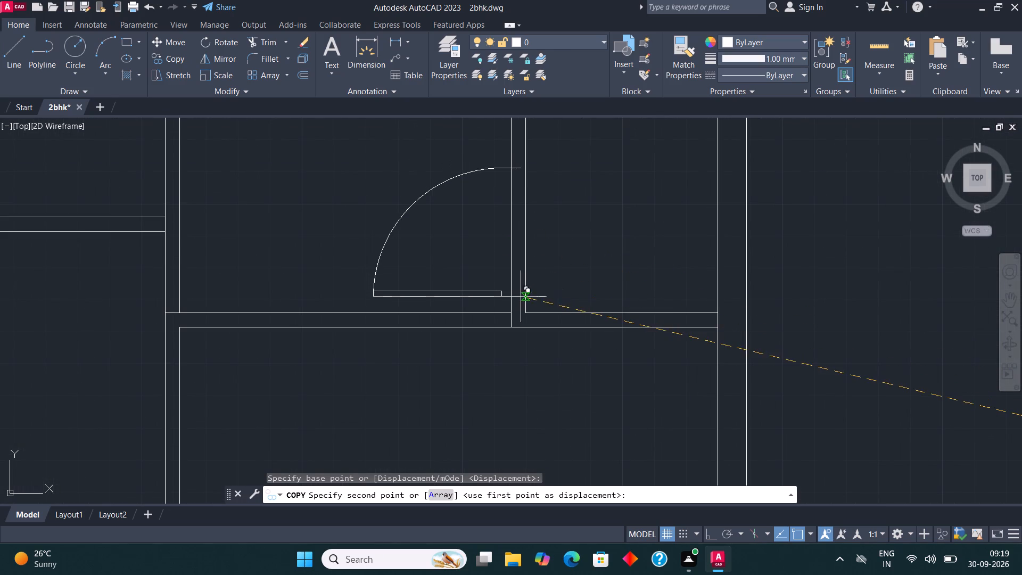
left_click(521, 298)
key("Escape")
Copy the upright-leaf, downward left-swinging door onto the partition below the small right-hand rooms, near the outer right wall.
scroll(460, 382, "down", 2)
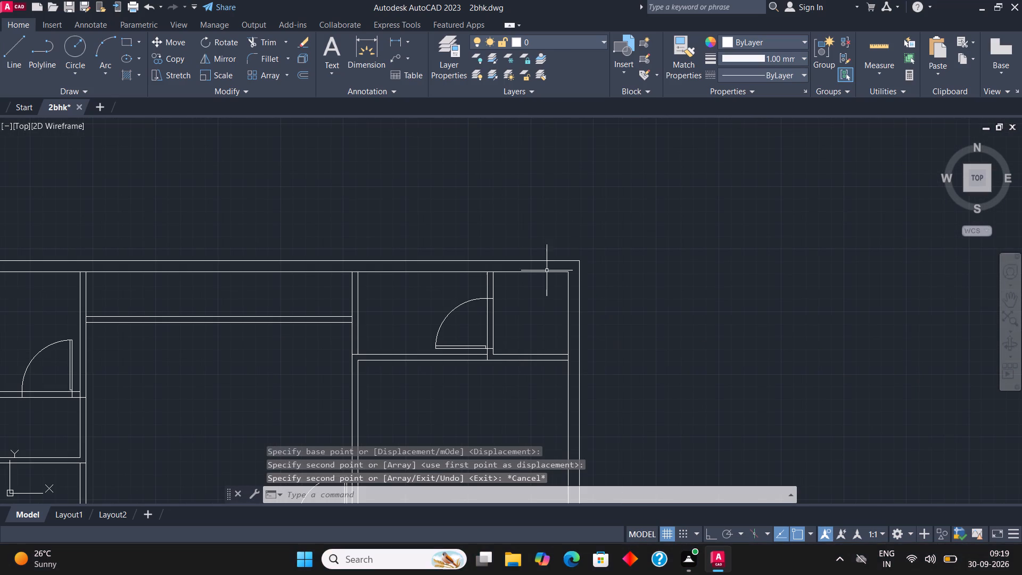
scroll(551, 234, "down", 1)
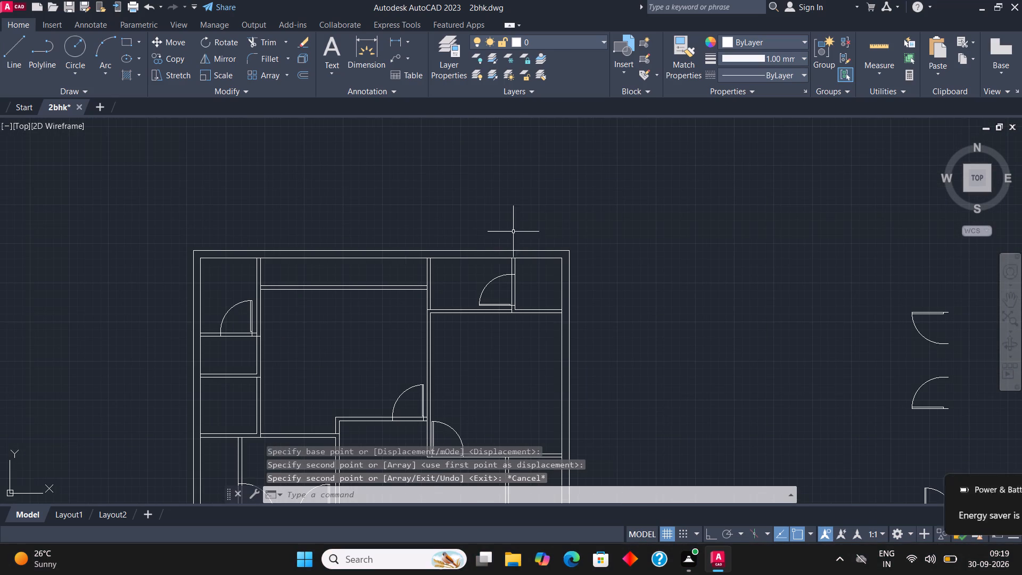
scroll(520, 223, "down", 2)
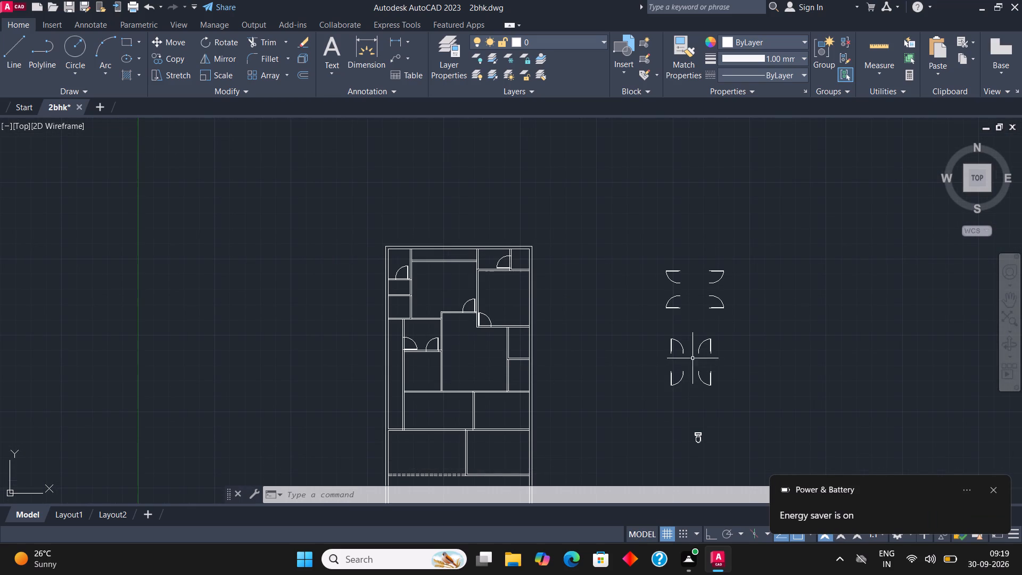
left_click(710, 380)
left_click(172, 65)
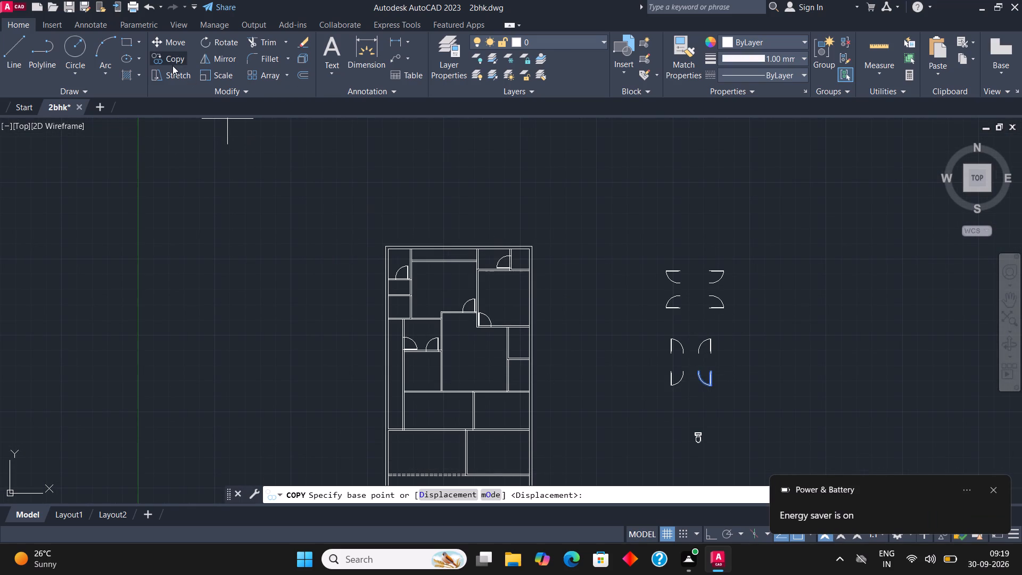
scroll(698, 371, "up", 2)
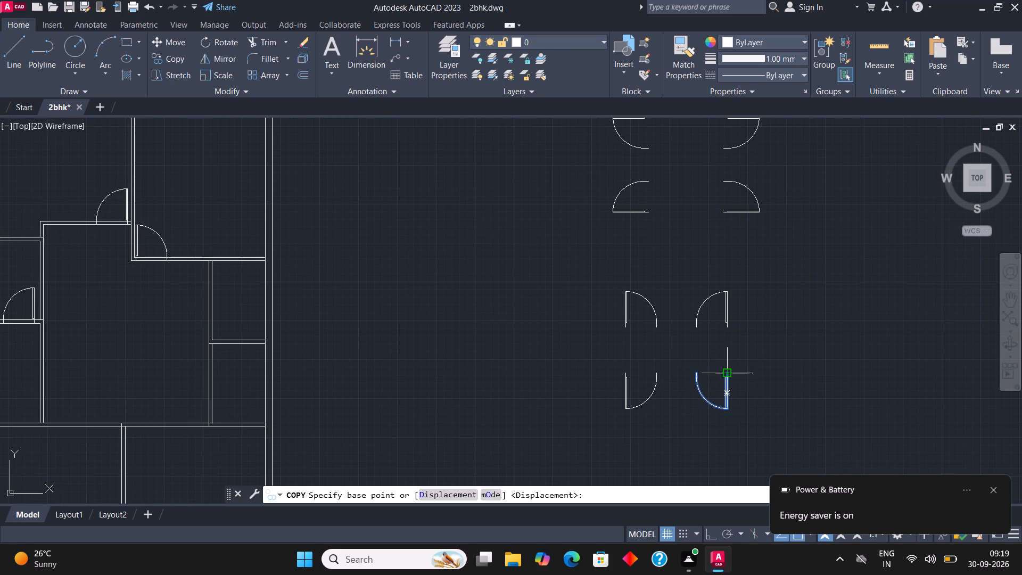
left_click(730, 371)
scroll(795, 331, "down", 2)
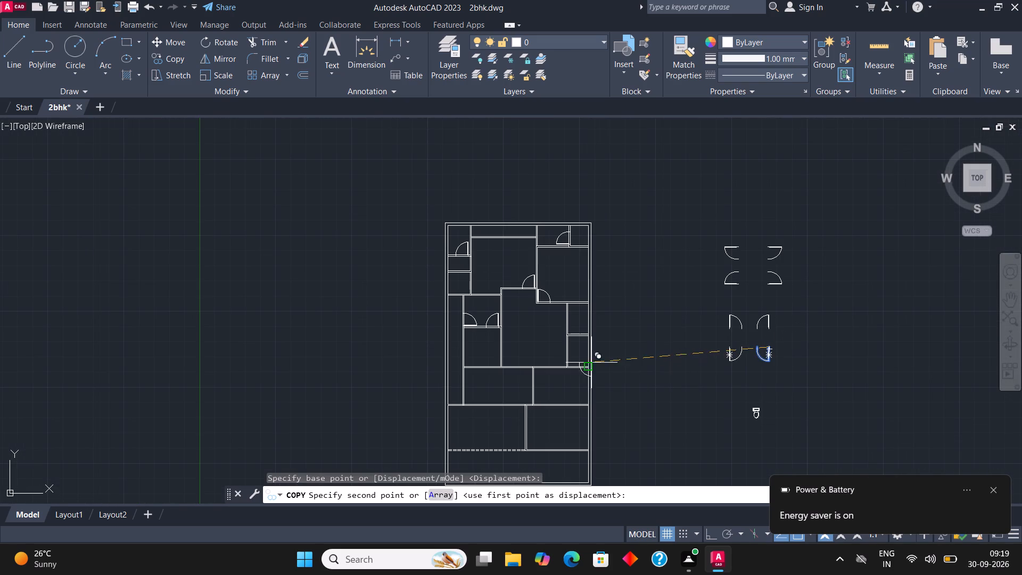
scroll(580, 365, "up", 4)
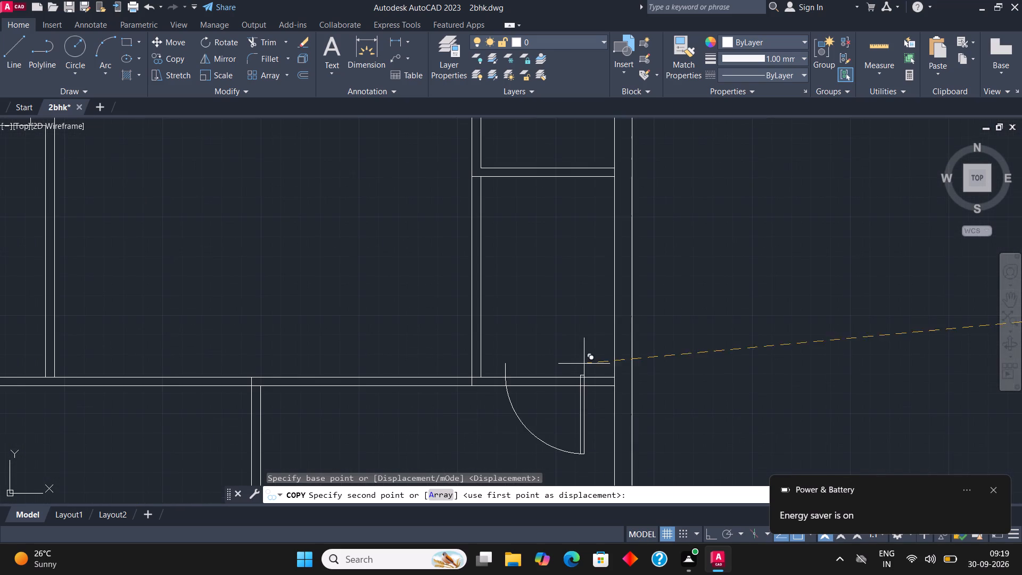
left_click(592, 379)
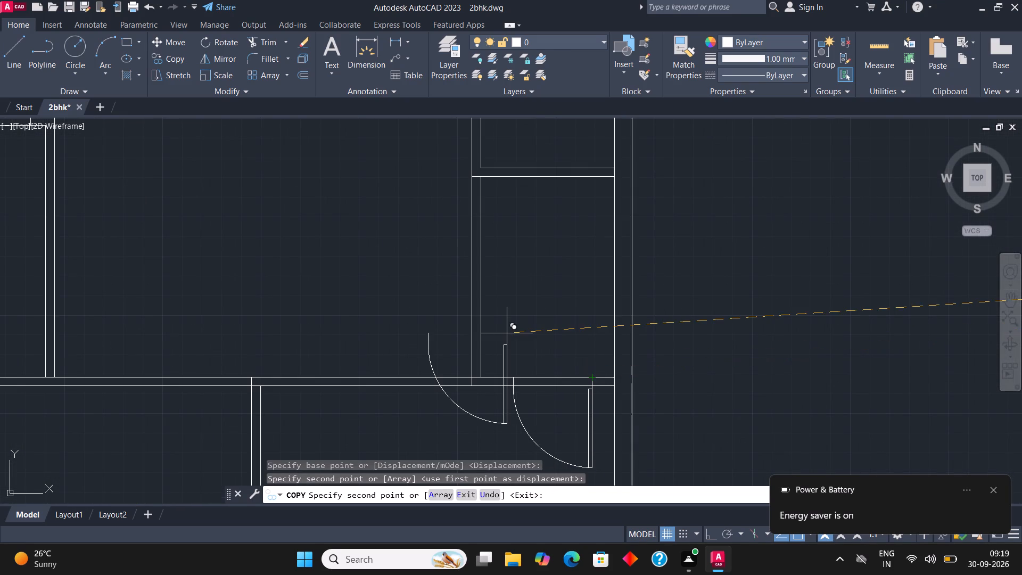
key("Escape")
Copy the horizontal-leaf, downward right-swinging door onto the vertical partition between the two lowest rooms, near its upper end.
scroll(506, 346, "down", 4)
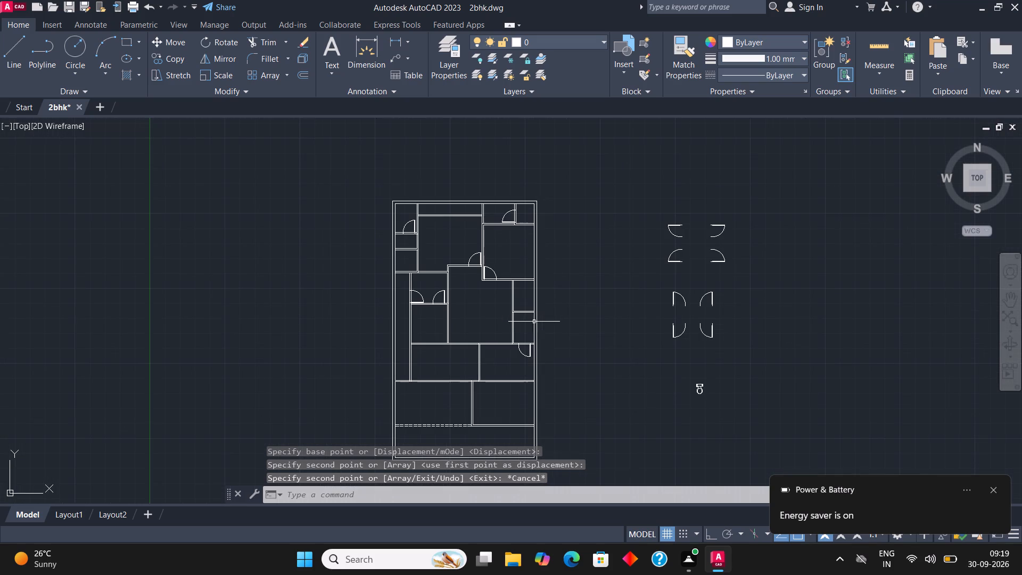
left_click(712, 228)
left_click(705, 217)
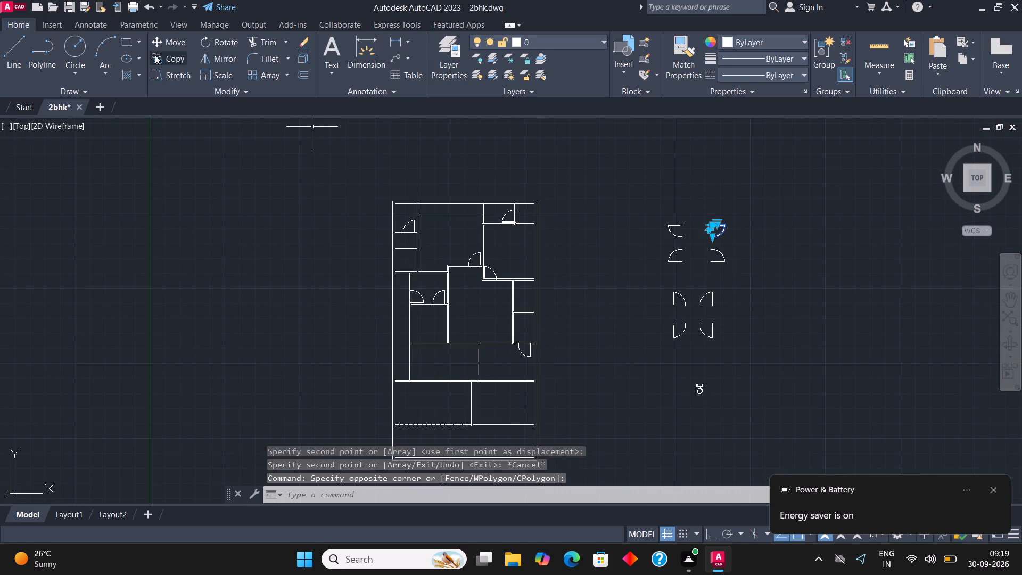
left_click(171, 60)
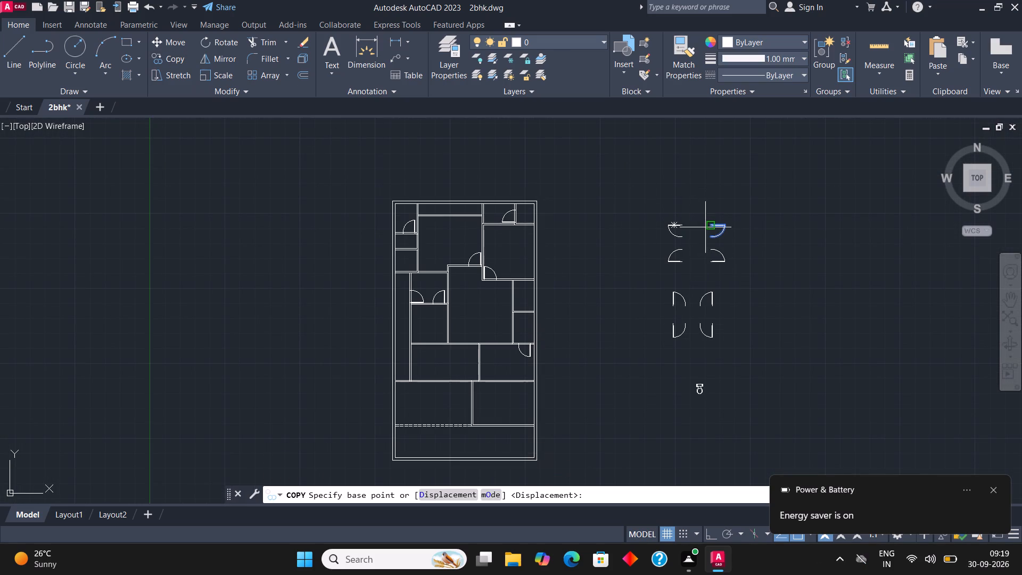
left_click(708, 226)
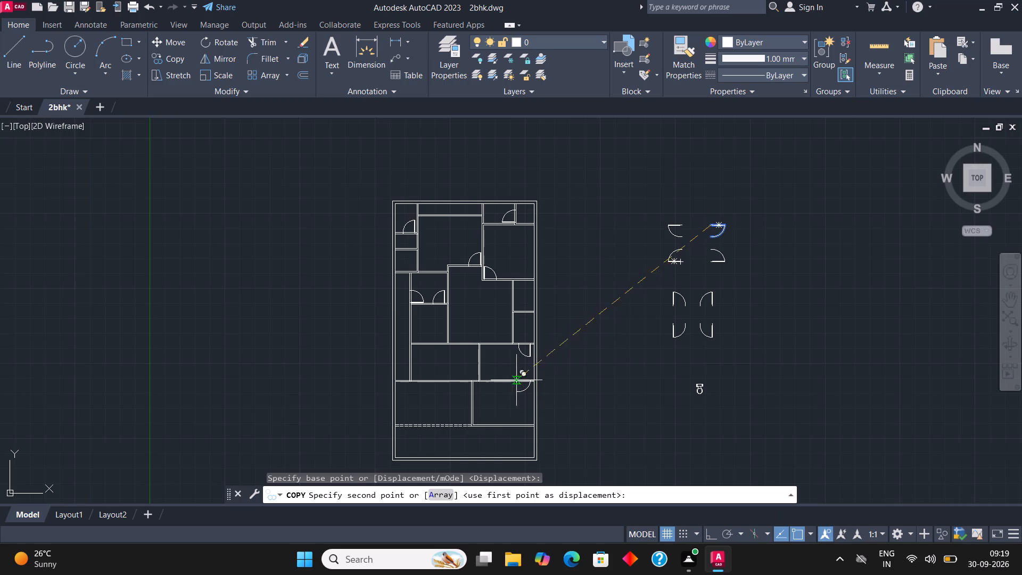
scroll(468, 378, "up", 3)
scroll(469, 357, "down", 2)
scroll(465, 415, "up", 3)
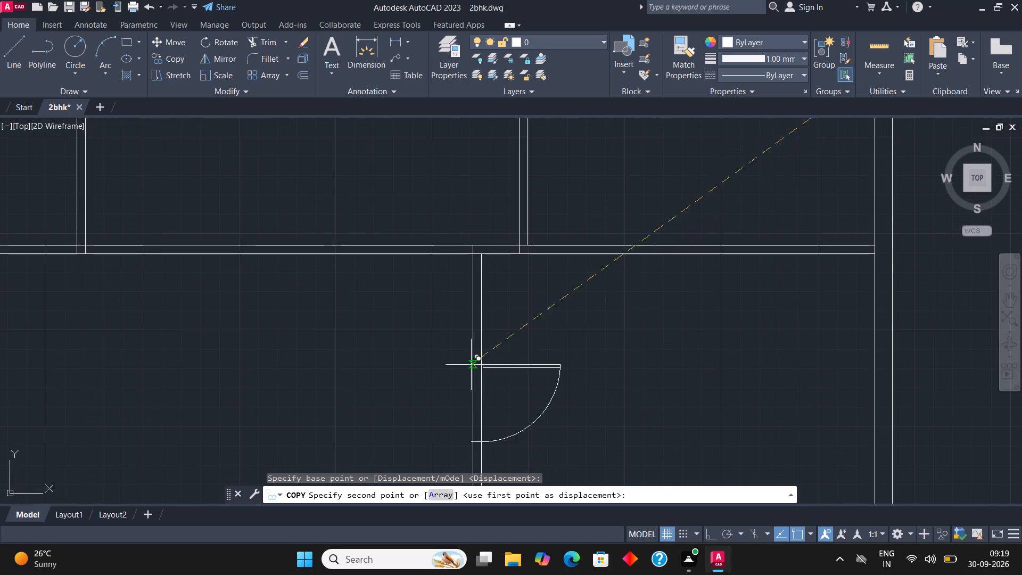
left_click(477, 279)
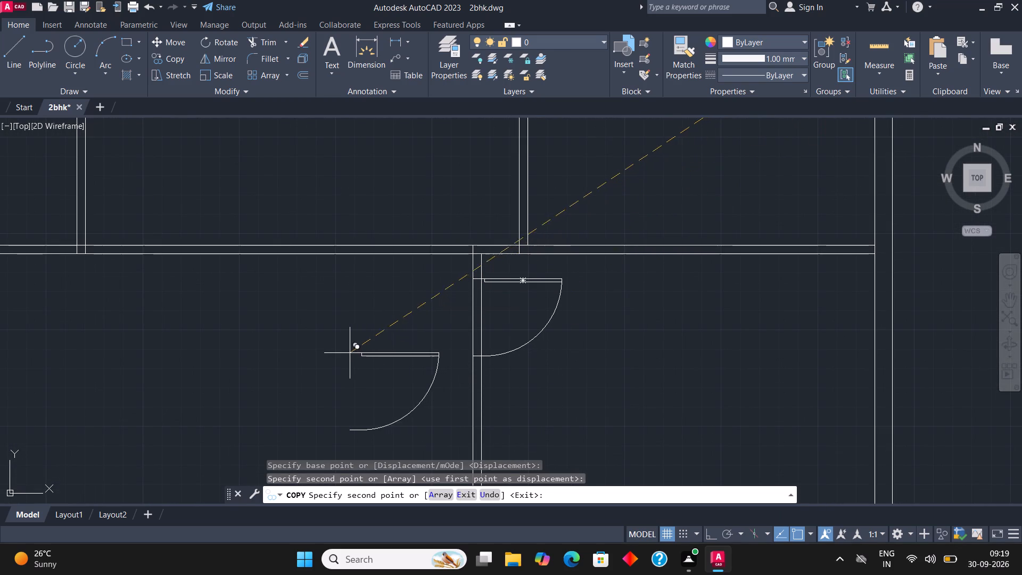
key("Escape")
Move the upright left-swinging door beside the plan against its right-swinging counterpart so their swing ends meet as a double door.
scroll(400, 327, "down", 4)
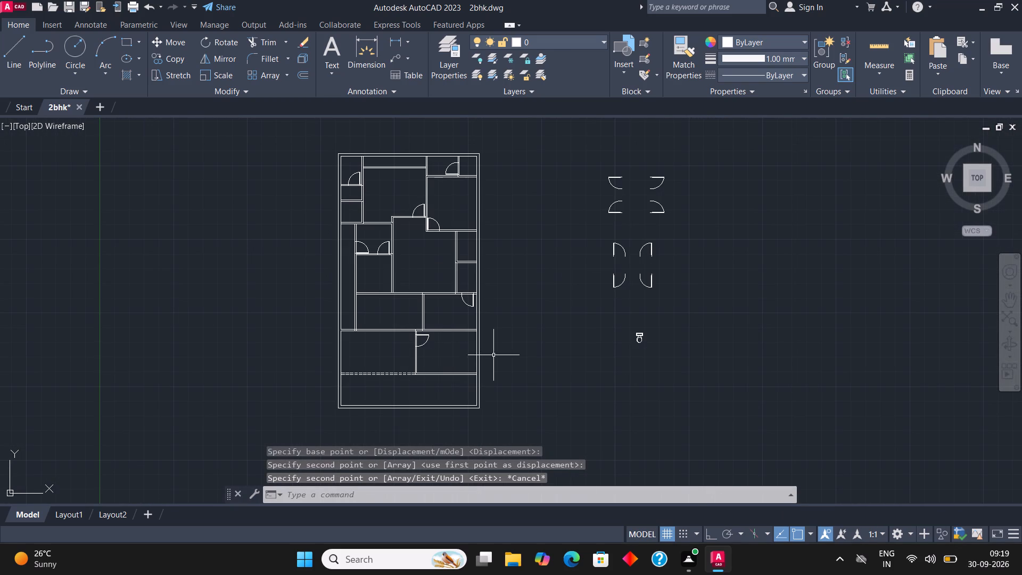
scroll(634, 255, "up", 2)
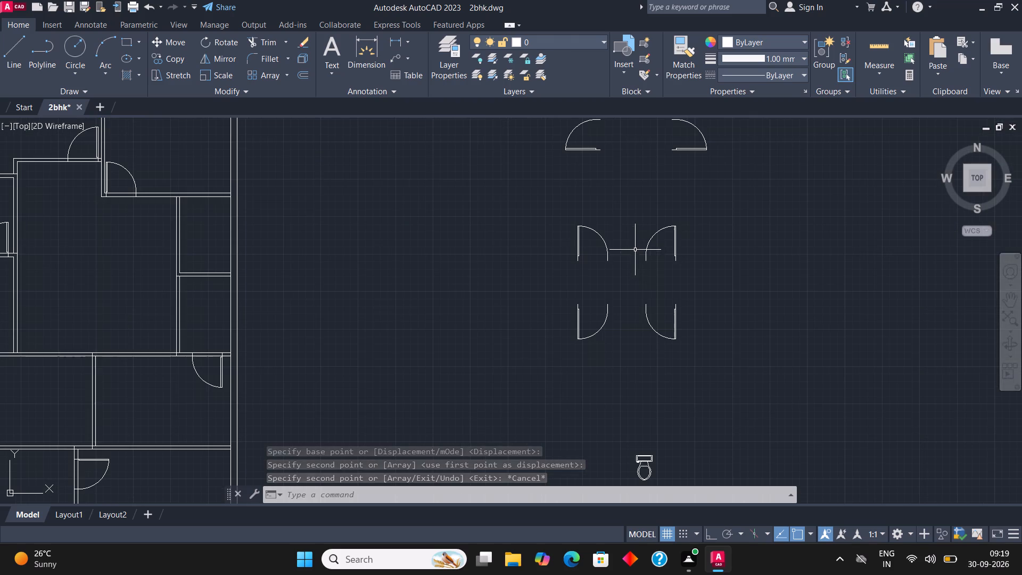
left_click(646, 251)
scroll(672, 225, "up", 3)
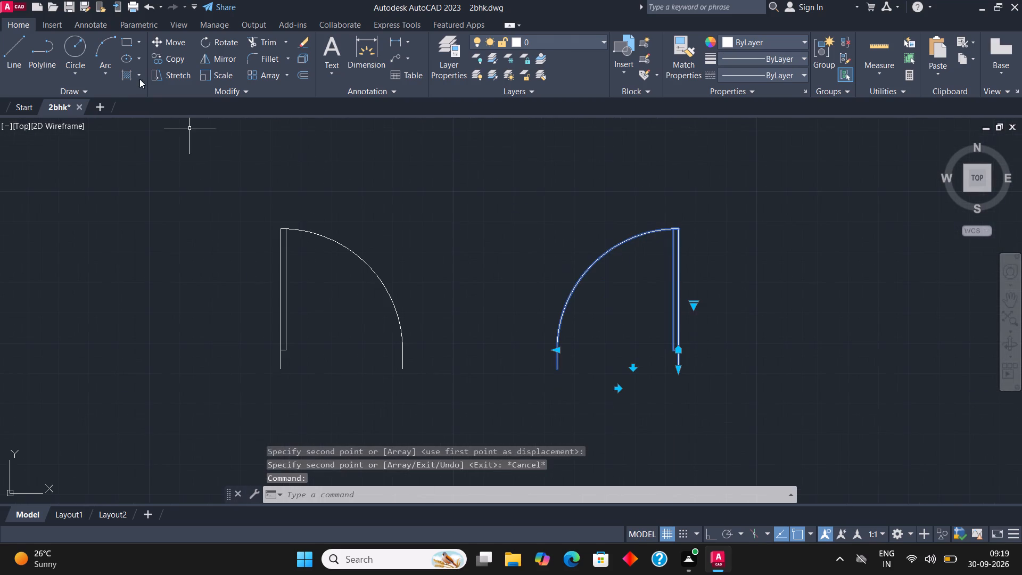
left_click(177, 48)
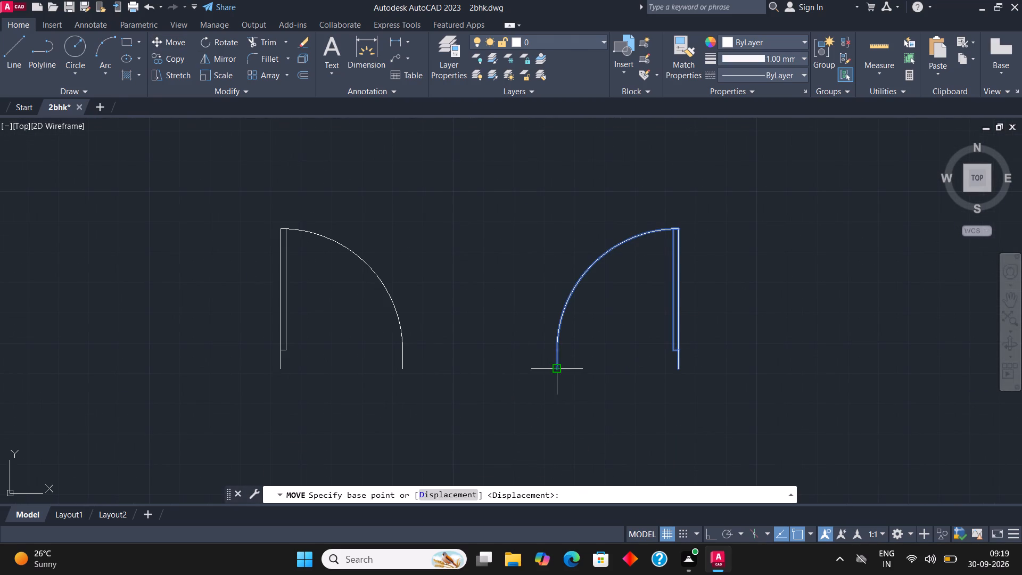
left_click(558, 367)
left_click(403, 372)
Copy the double door onto the bottom wall of the wide lower-left room, right of the wall's middle.
scroll(672, 357, "down", 2)
left_click(595, 357)
left_click(501, 322)
left_click(170, 59)
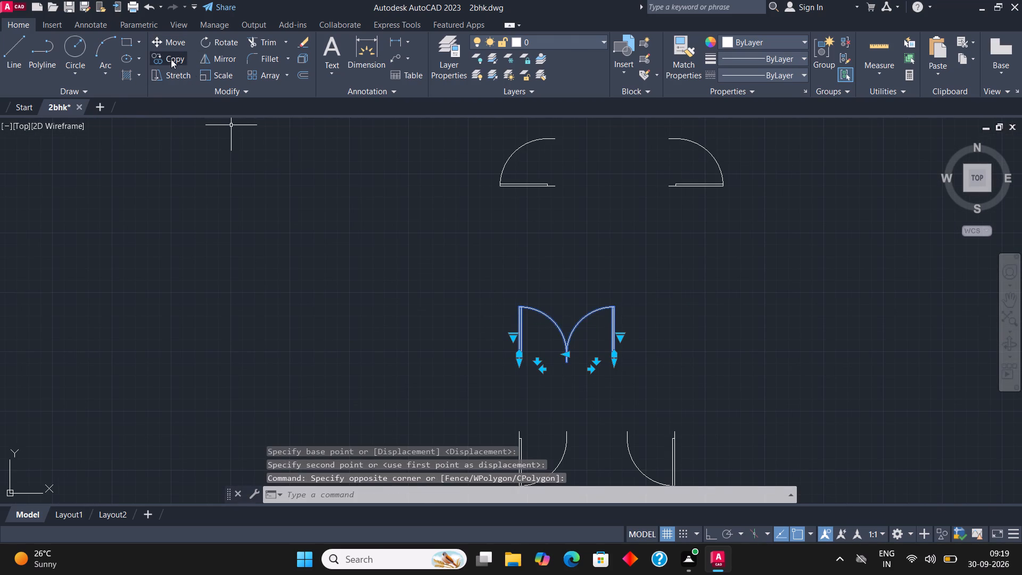
left_click(520, 363)
scroll(761, 319, "down", 3)
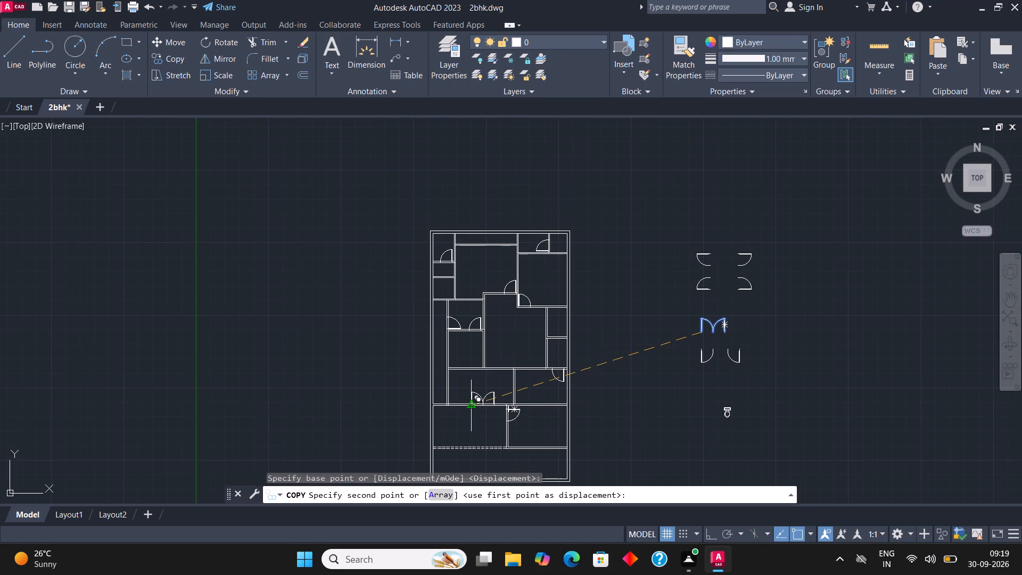
scroll(473, 401, "up", 3)
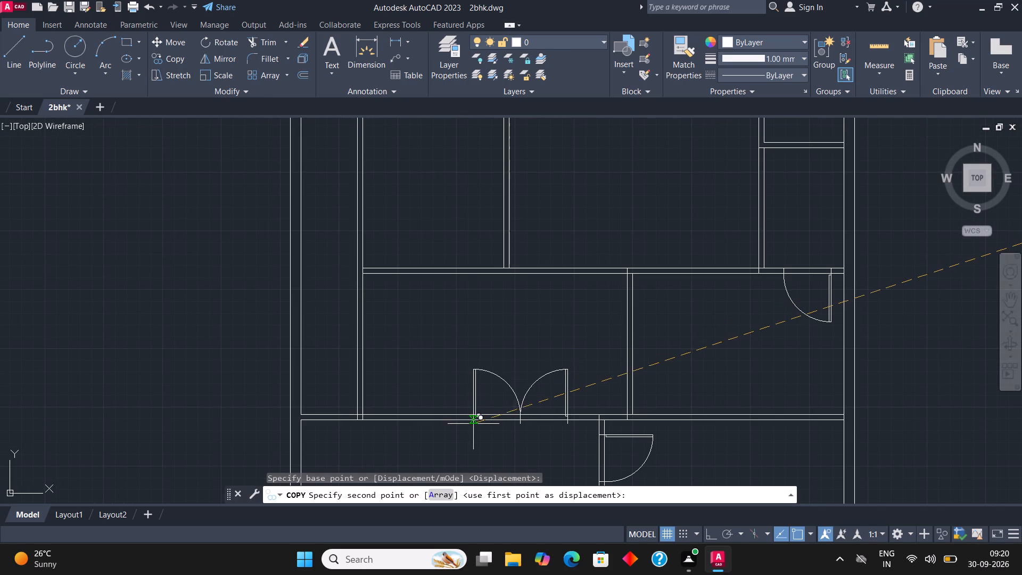
left_click(477, 420)
key("Escape")
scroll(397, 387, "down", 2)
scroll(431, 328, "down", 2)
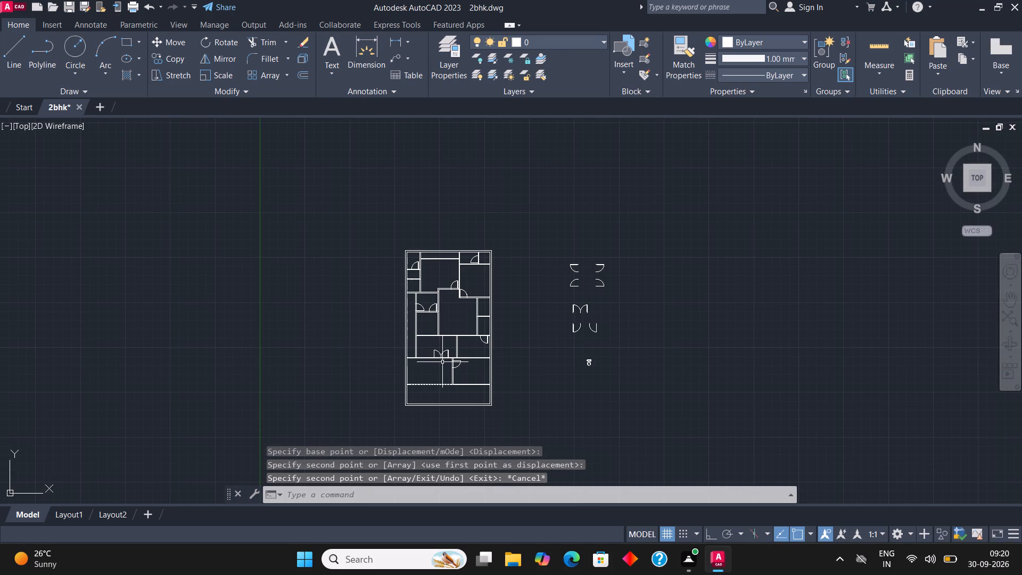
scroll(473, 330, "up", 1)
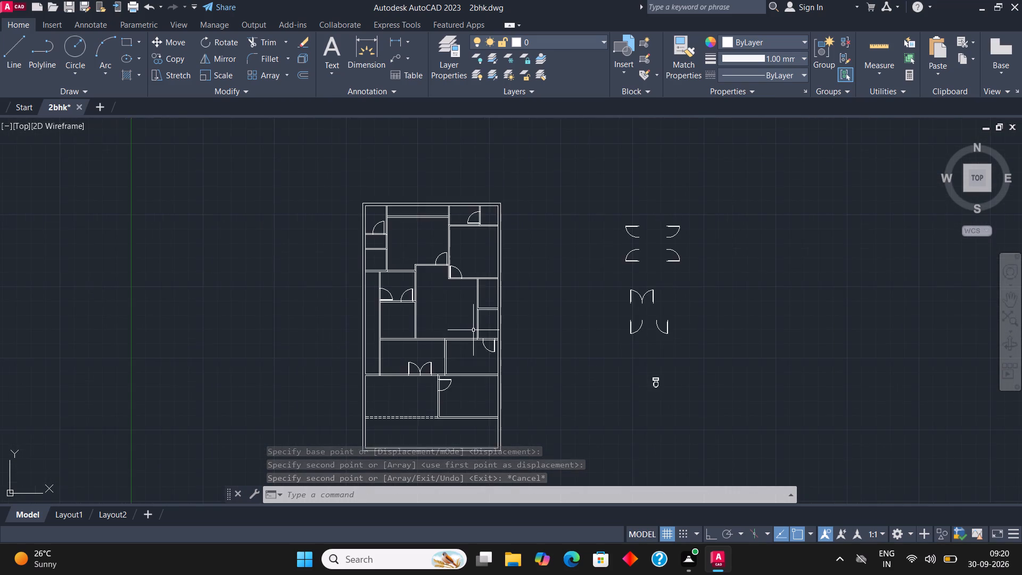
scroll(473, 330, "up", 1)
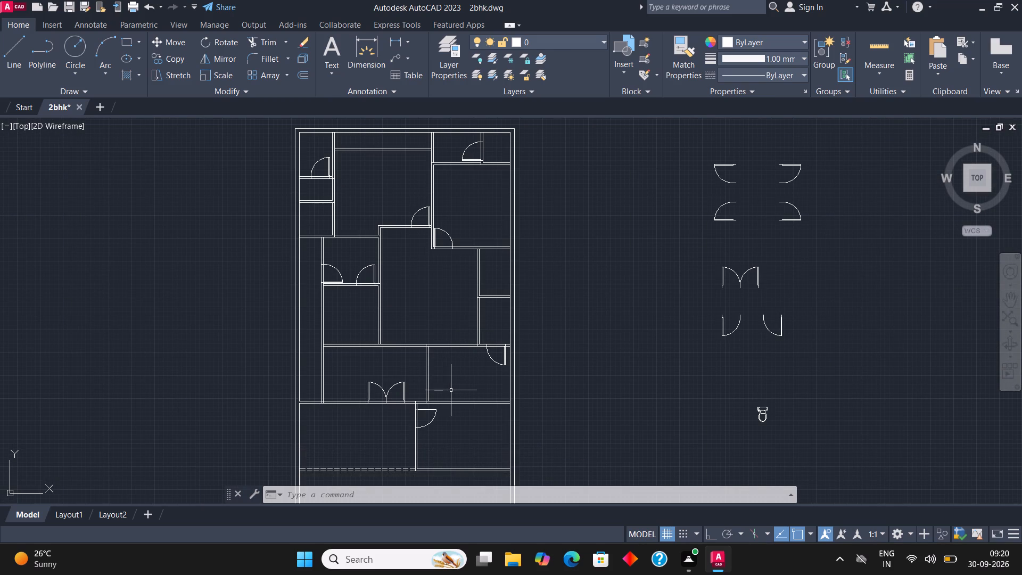
Trim both wall lines across the double-door opening, under each of its two leaves.
scroll(329, 371, "down", 1)
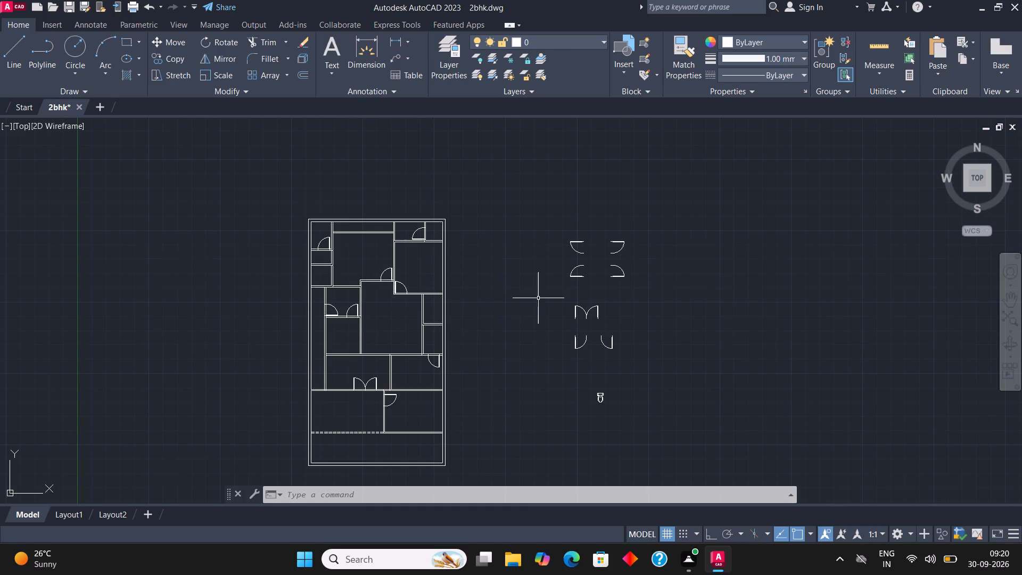
scroll(395, 360, "up", 2)
scroll(292, 453, "up", 3)
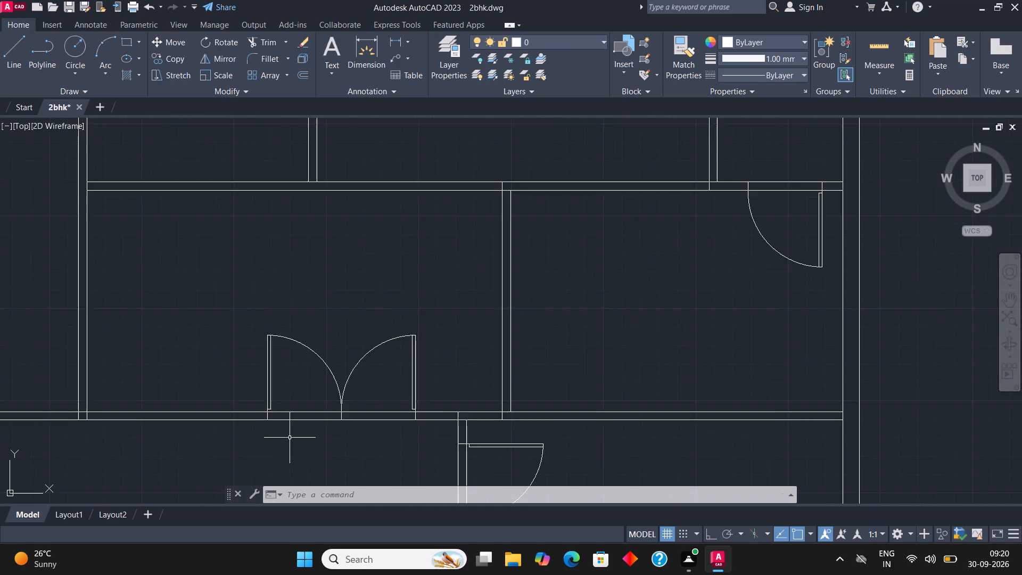
left_click(267, 46)
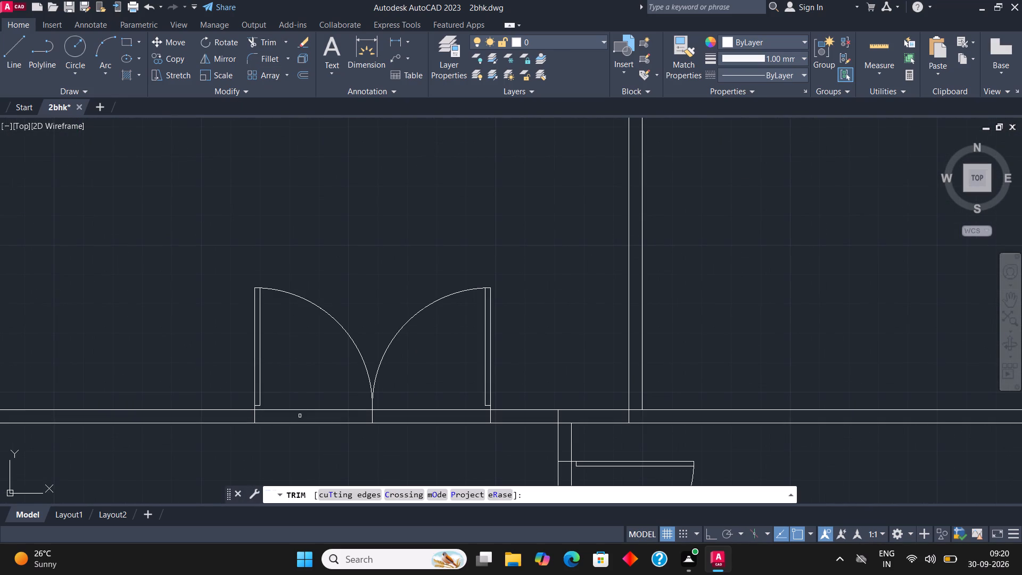
left_click(304, 403)
left_click(306, 441)
left_click(436, 440)
left_click(436, 413)
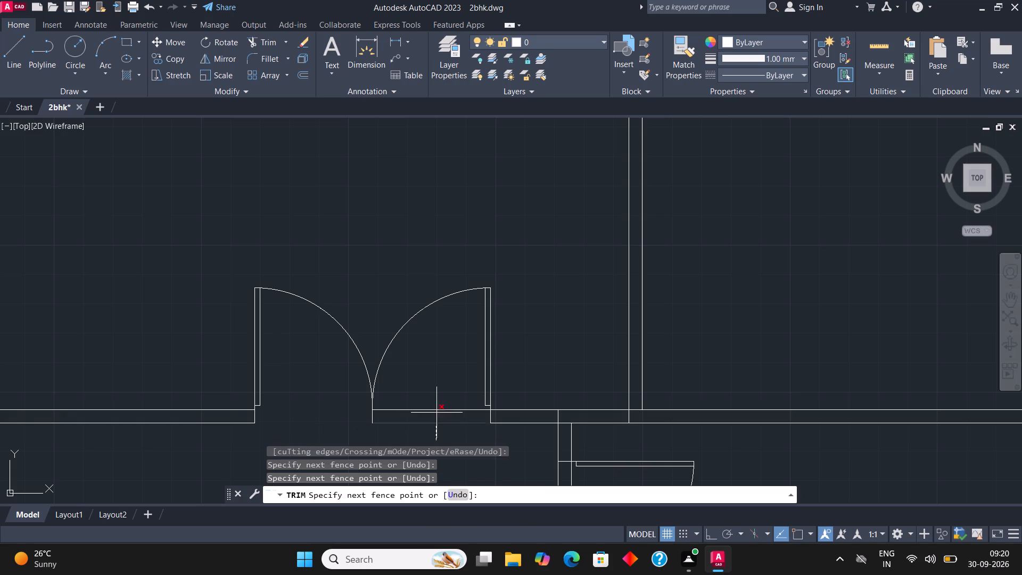
left_click(450, 417)
left_click(448, 399)
Trim the wall lines across the door opening between the two lowest rooms and the one below the small right-hand rooms.
scroll(452, 408, "down", 2)
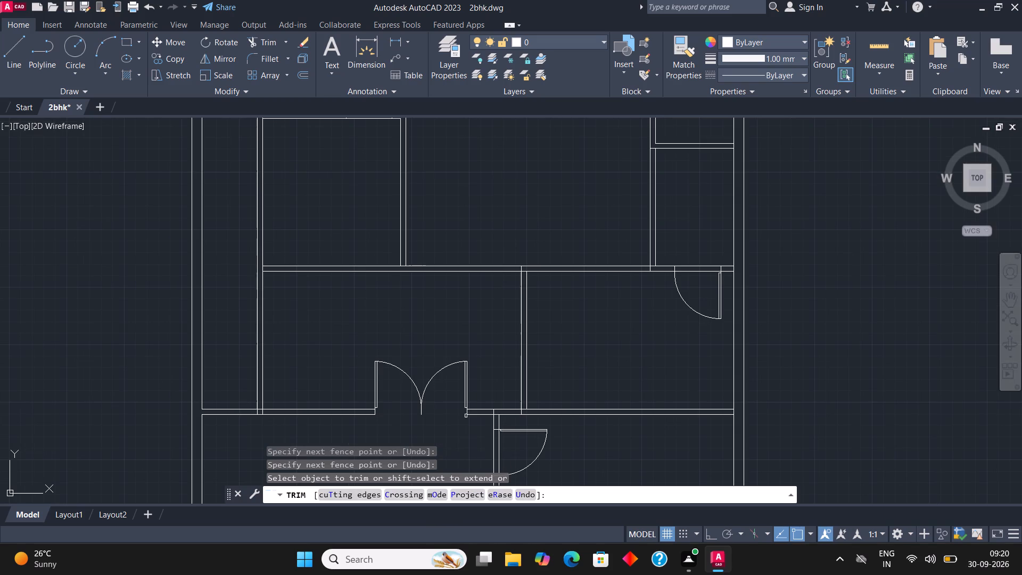
left_click(512, 455)
left_click(465, 442)
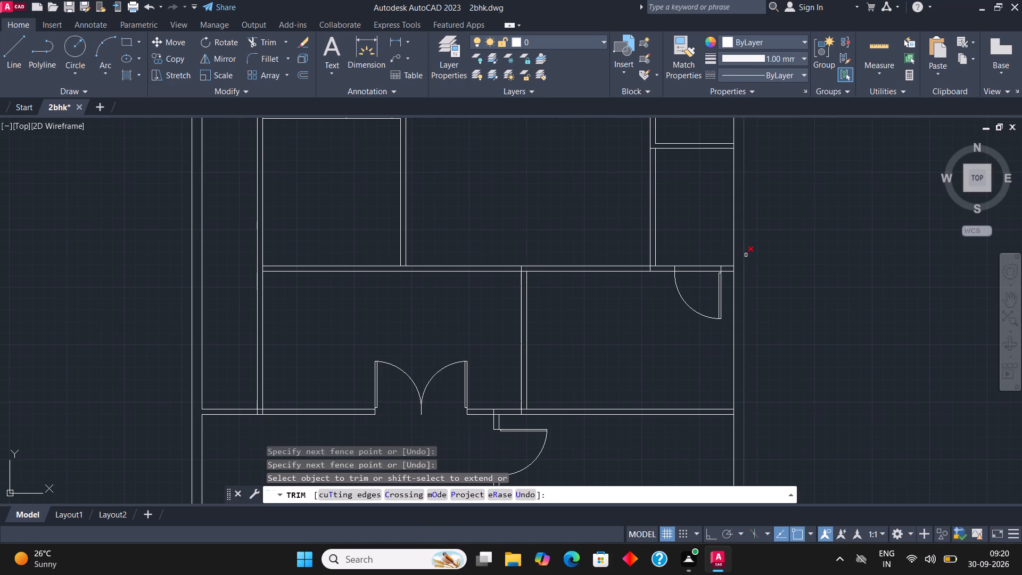
left_click(689, 287)
left_click(692, 264)
Trim the partition lines across the four door openings in the middle of the plan.
scroll(263, 334, "down", 3)
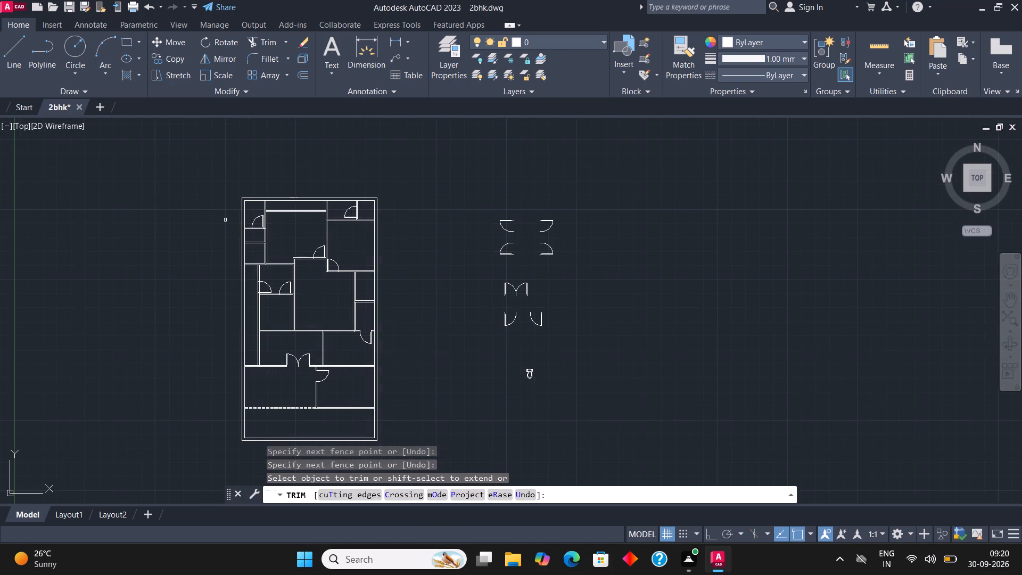
scroll(234, 250, "up", 2)
scroll(301, 344, "up", 1)
left_click_drag(300, 348, 295, 344)
left_click(274, 342)
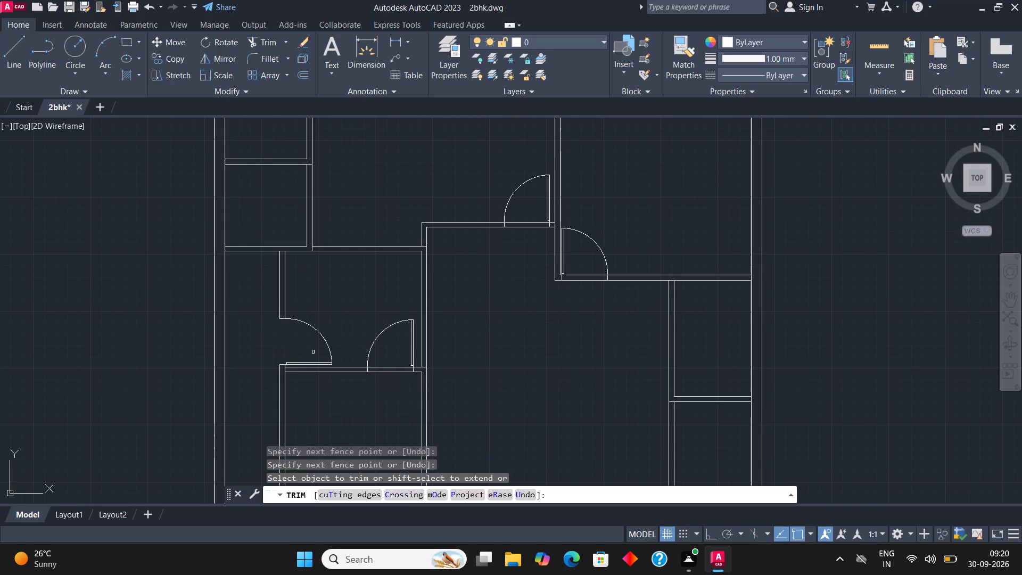
left_click(401, 359)
left_click(397, 390)
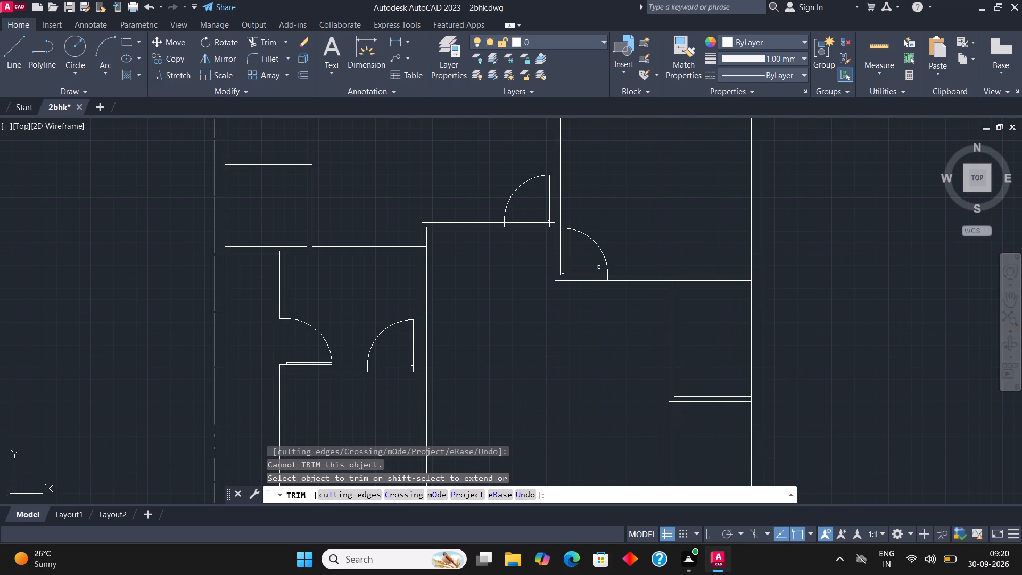
left_click(586, 272)
left_click(594, 333)
left_click(524, 215)
left_click(520, 265)
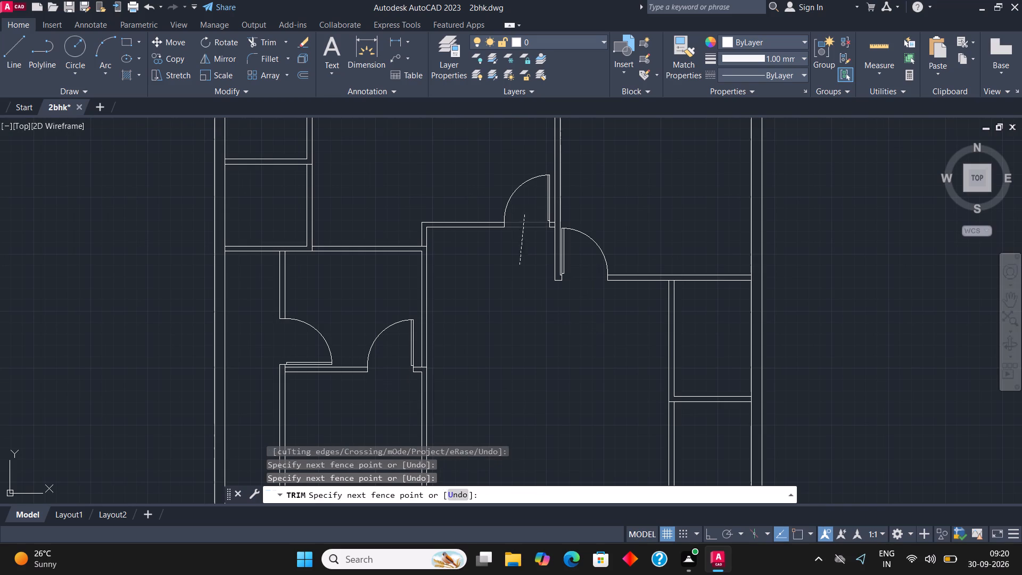
Trim the partition lines across the door openings in the upper-left and upper-right corner rooms.
scroll(519, 340, "down", 2)
scroll(402, 238, "up", 2)
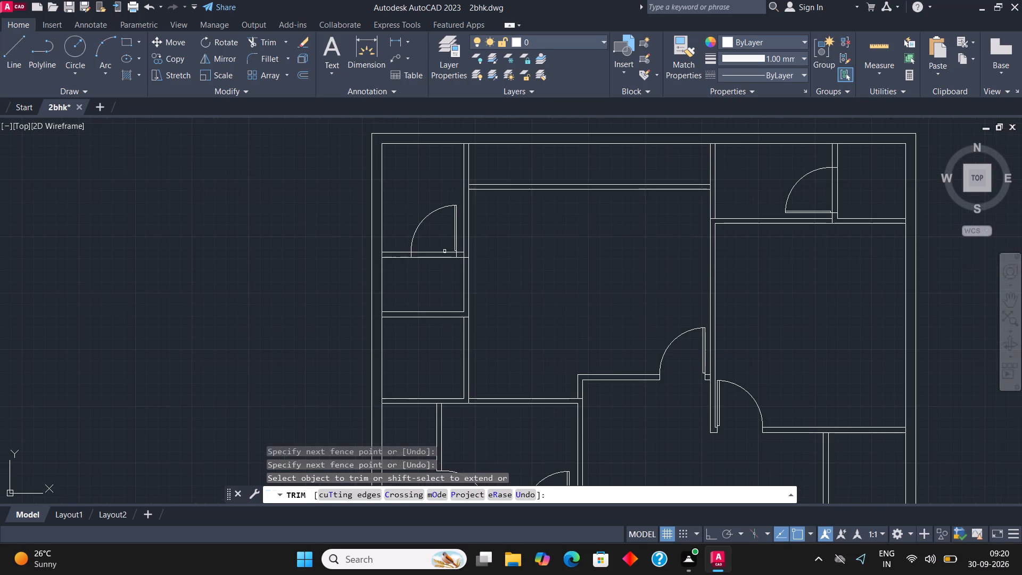
left_click(435, 242)
left_click(434, 280)
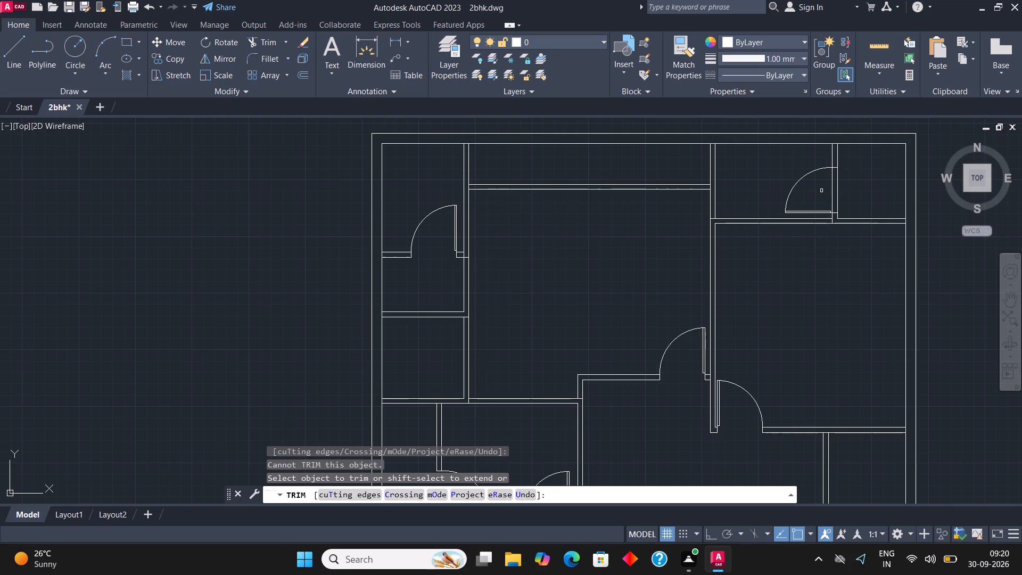
left_click(821, 191)
left_click(840, 187)
scroll(584, 223, "down", 2)
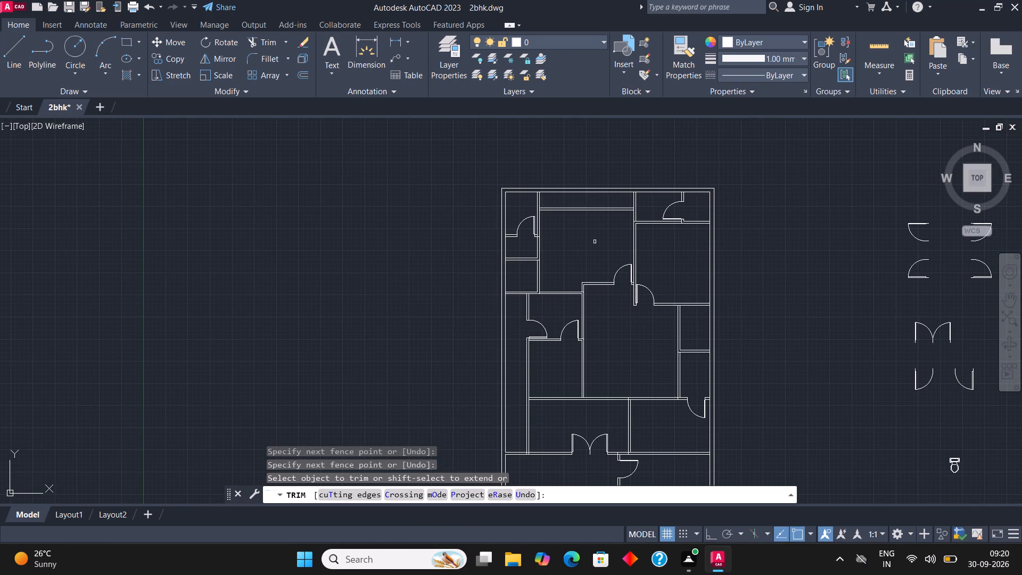
key("Escape")
Draw a window in the upper-left room's vertical partition near the top wall, as a wall-width rectangle with a lengthwise centre line.
scroll(416, 309, "down", 1)
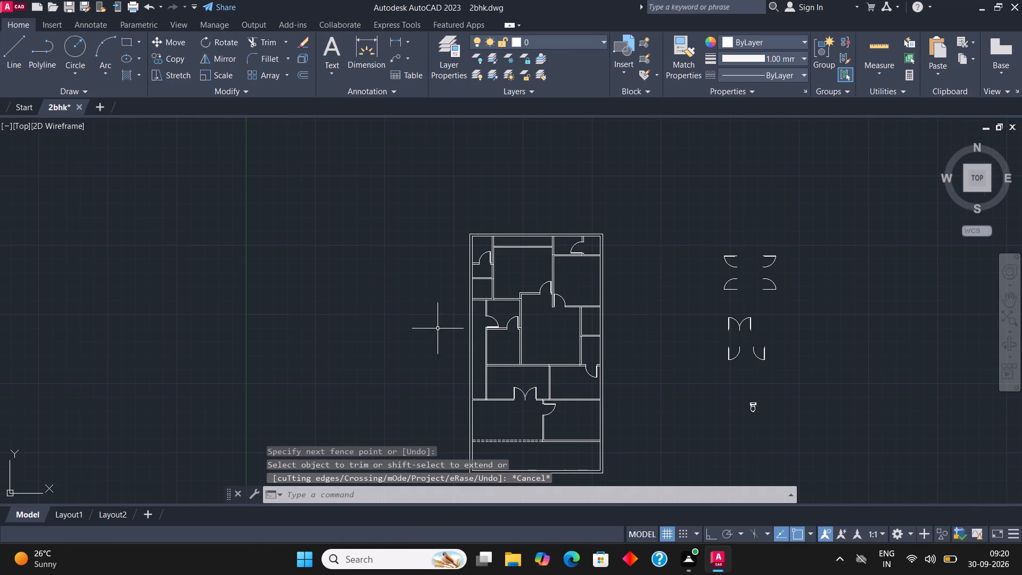
scroll(429, 342, "down", 1)
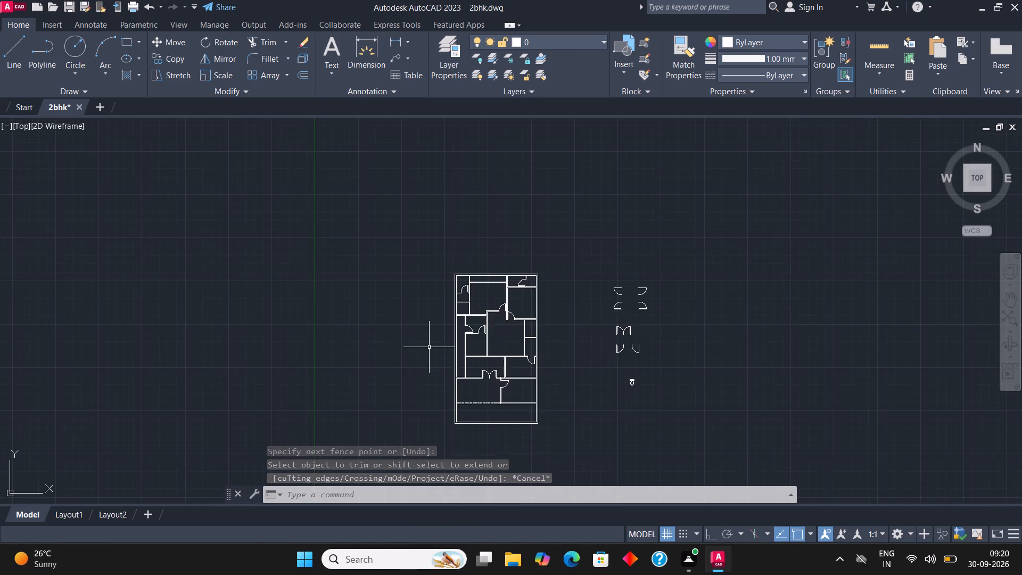
scroll(433, 348, "down", 1)
scroll(516, 313, "up", 1)
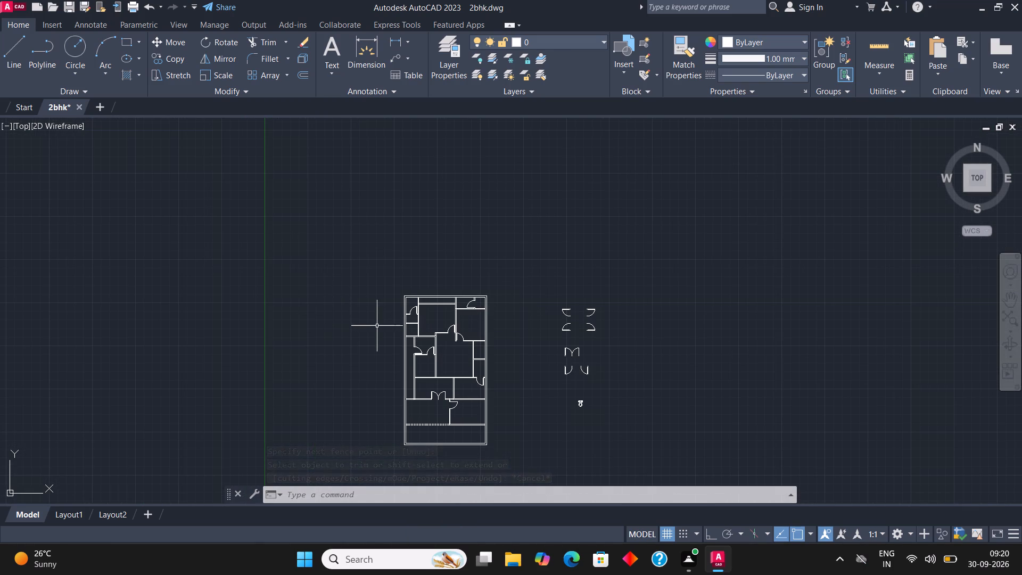
scroll(375, 316, "up", 1)
scroll(441, 295, "up", 3)
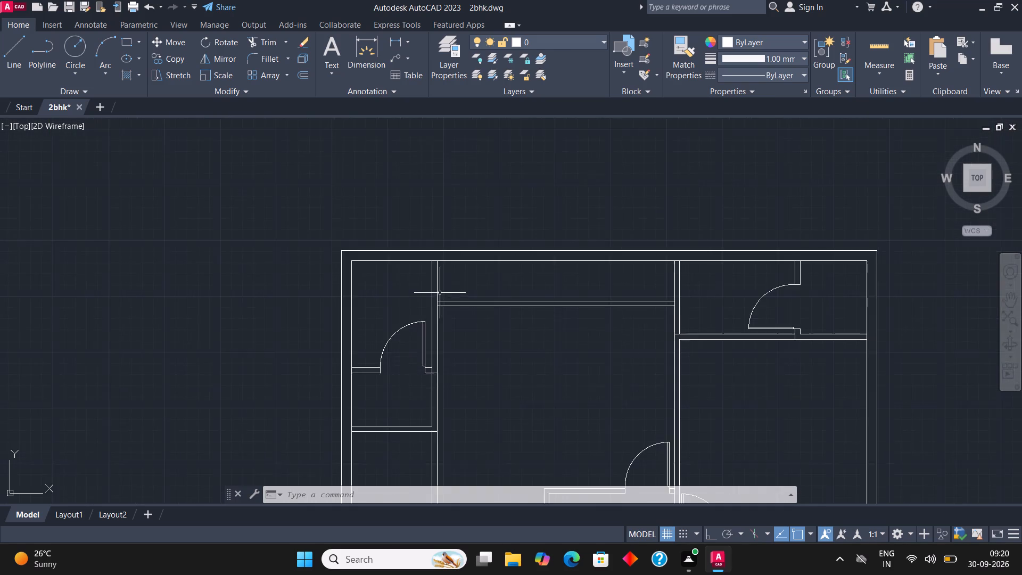
scroll(440, 293, "up", 2)
scroll(428, 210, "up", 1)
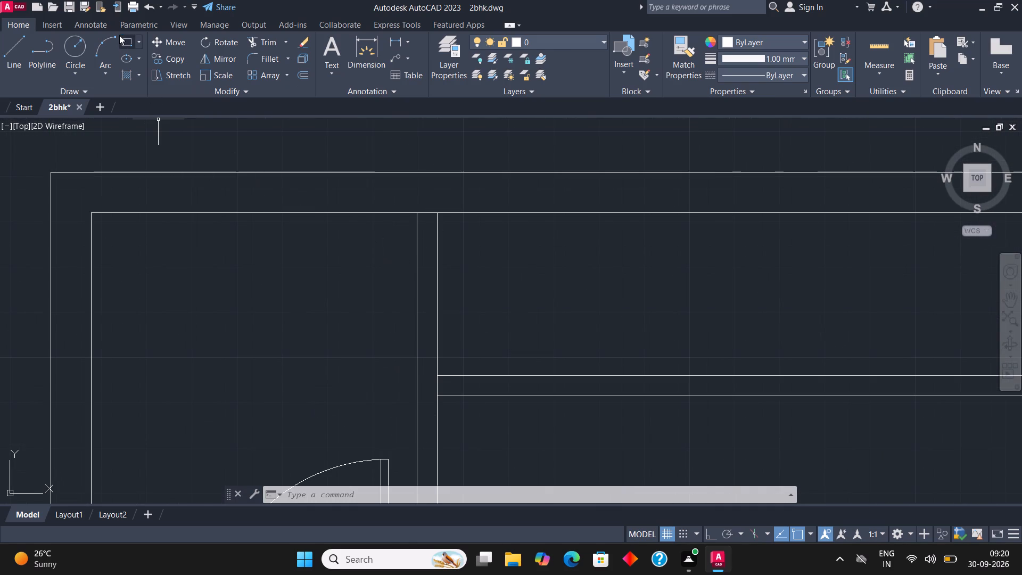
left_click(121, 35)
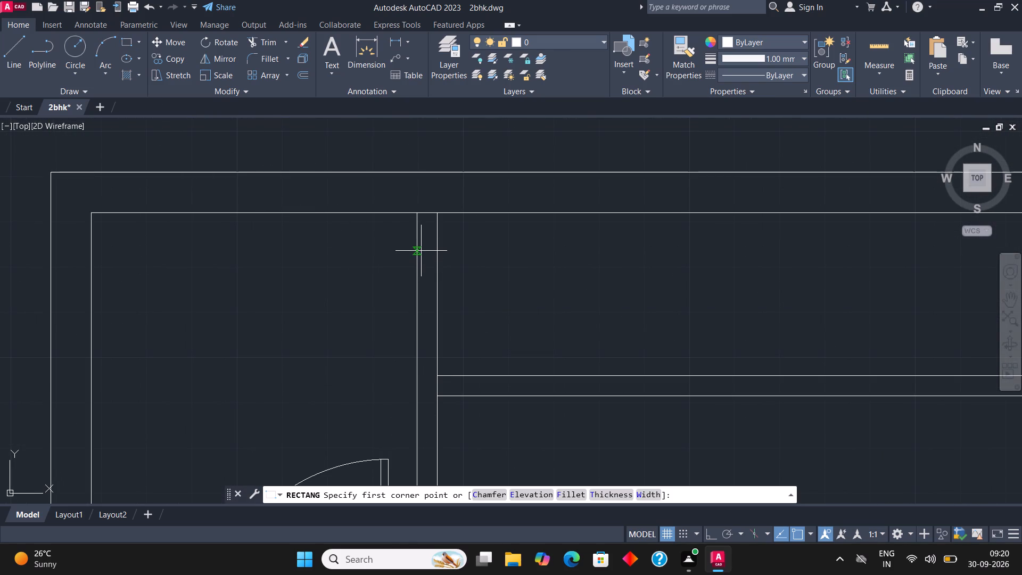
left_click(420, 251)
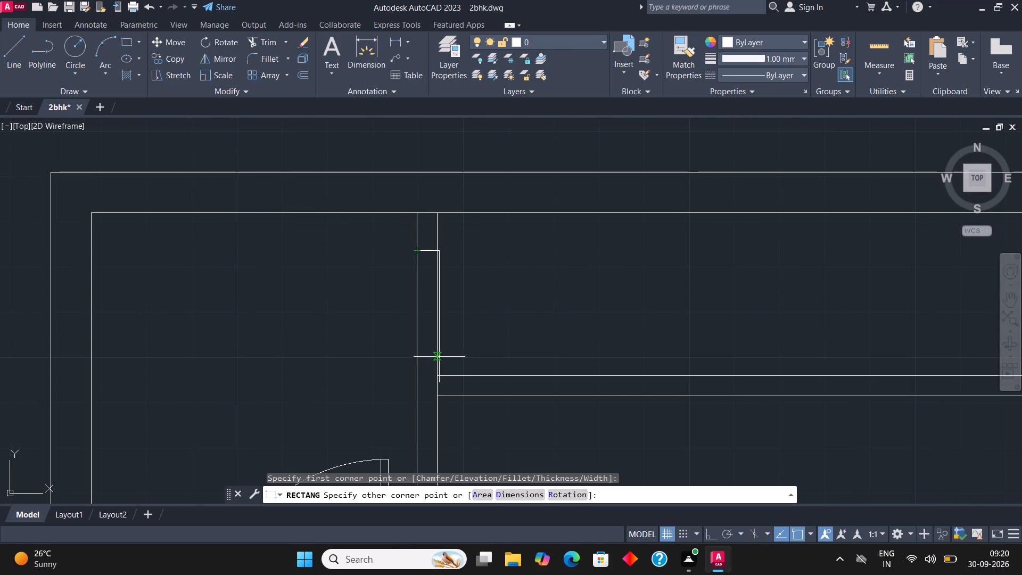
left_click(438, 358)
left_click(11, 48)
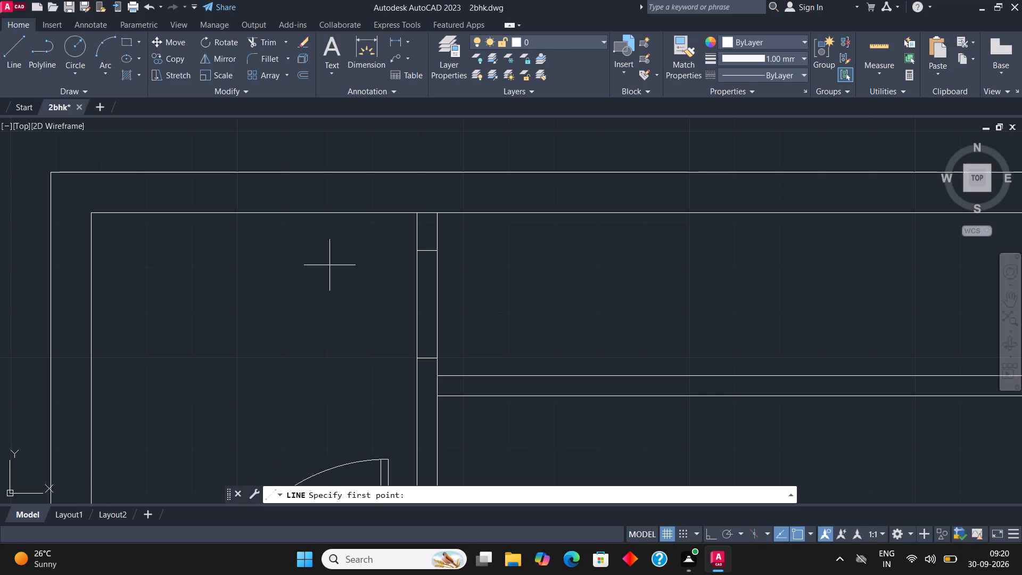
left_click(425, 359)
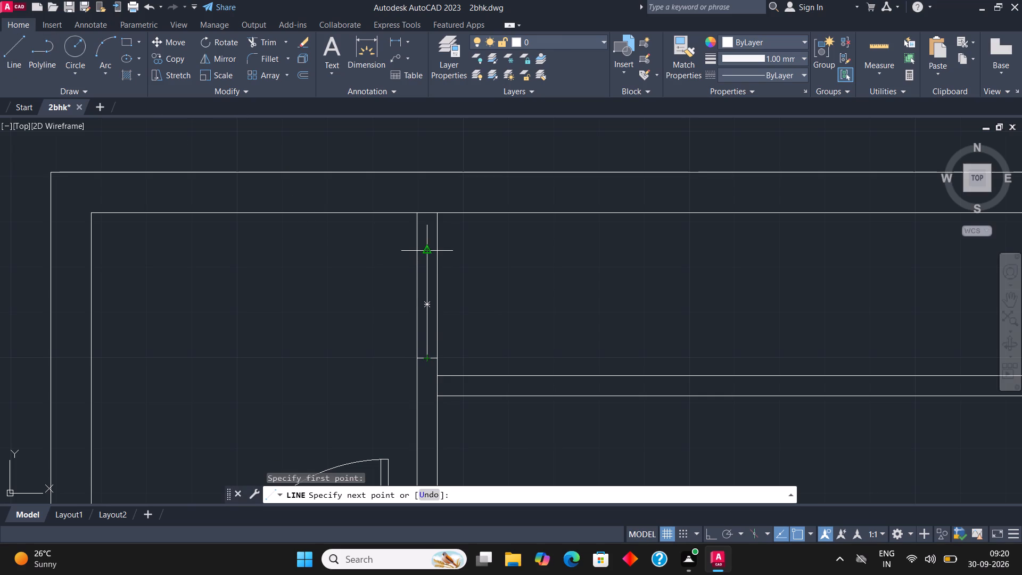
left_click(428, 252)
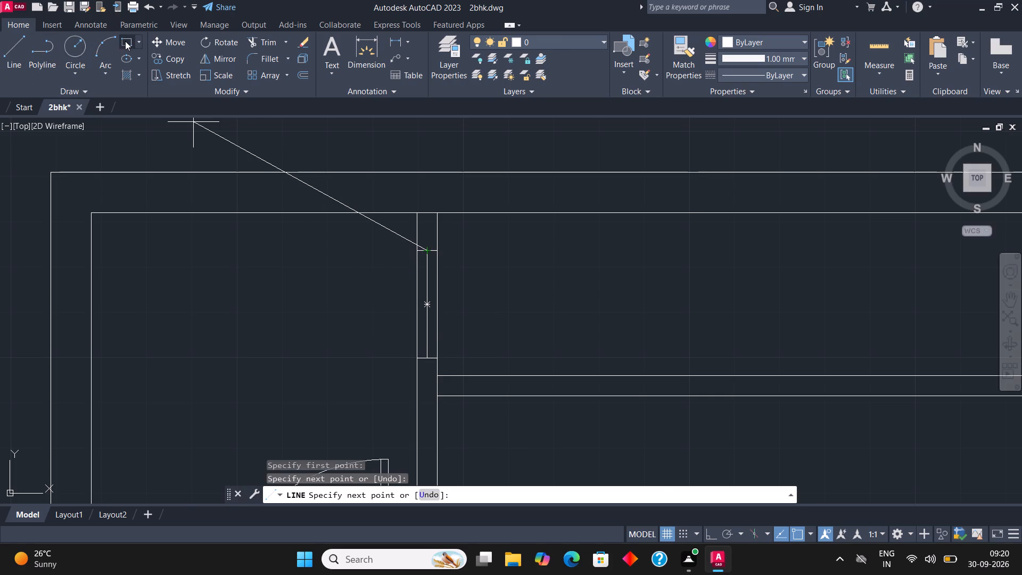
Draw a wide window mid-length in the horizontal partition below the top wall, as a wall-width rectangle with a lengthwise centre line.
left_click(125, 41)
scroll(111, 161, "down", 2)
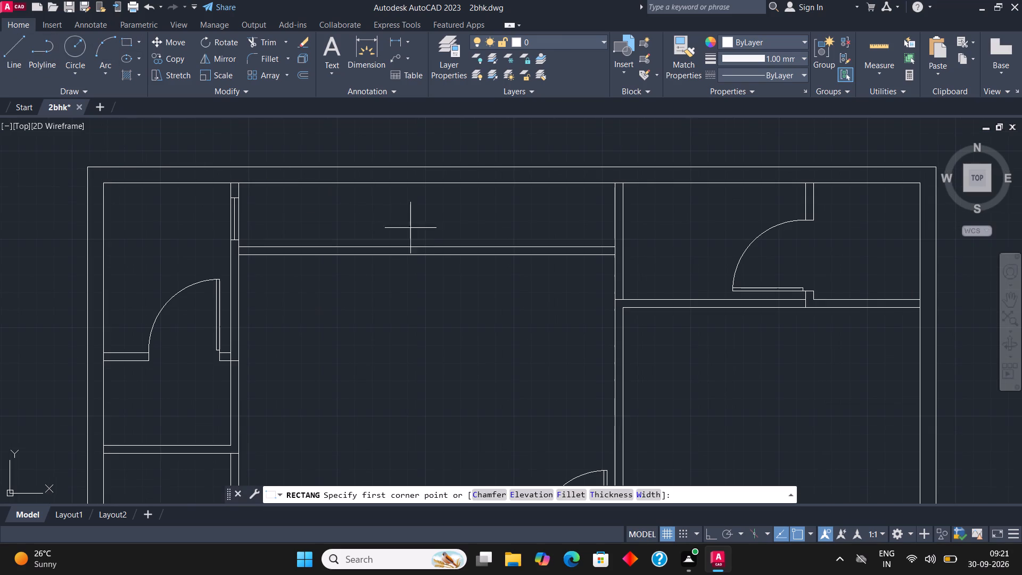
scroll(434, 231, "up", 1)
left_click(312, 257)
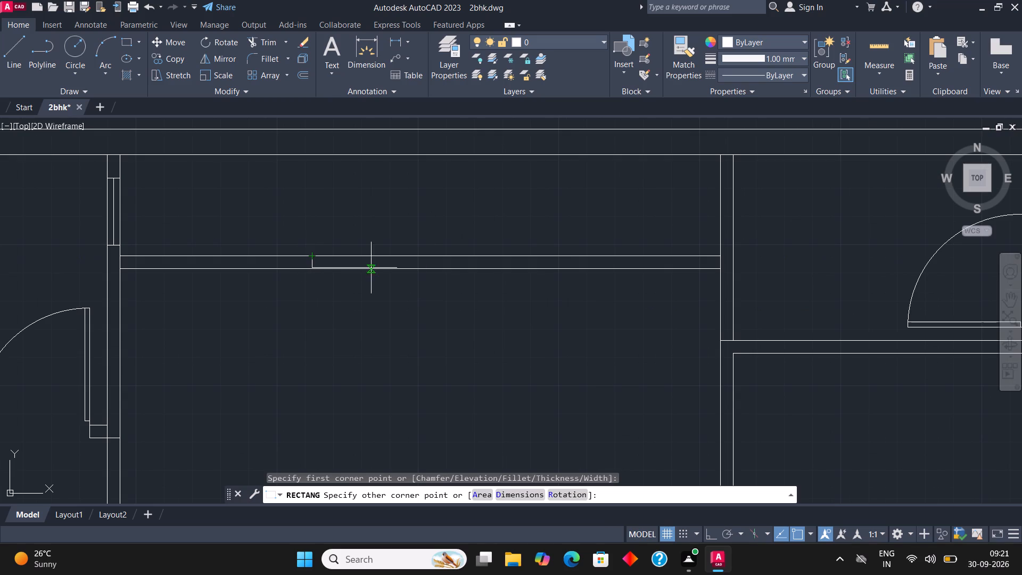
left_click(525, 269)
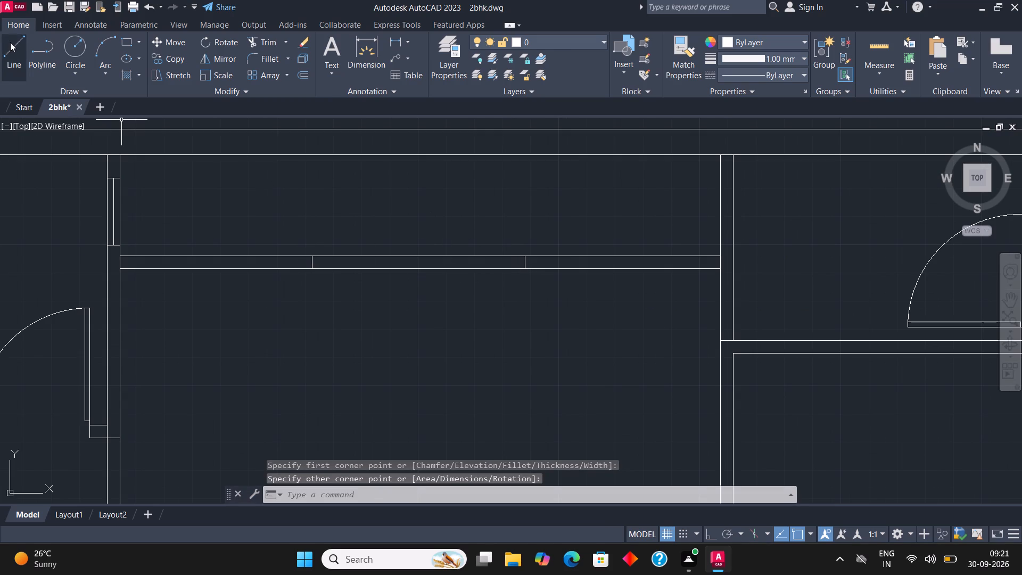
left_click(12, 40)
left_click(315, 264)
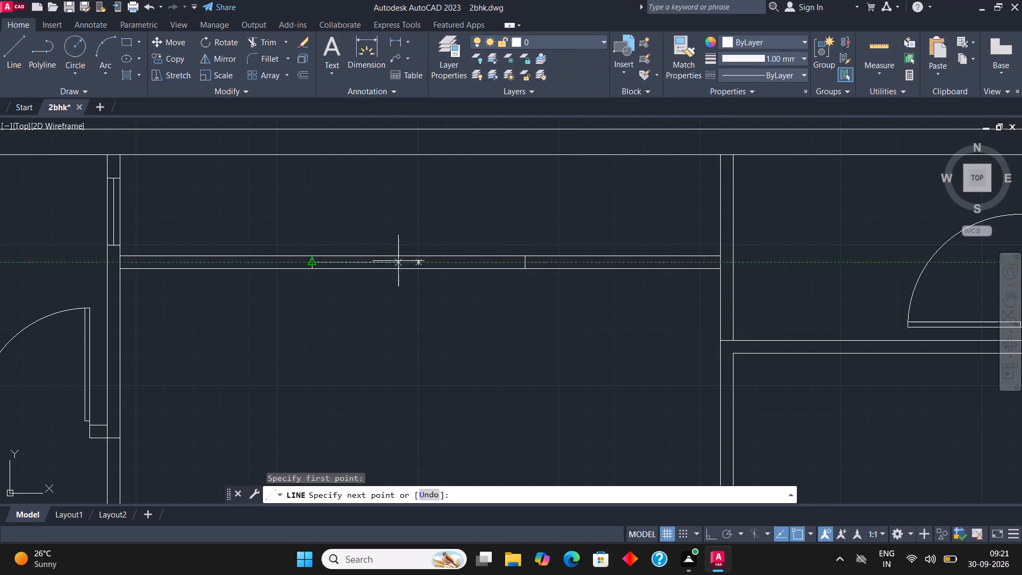
left_click(526, 261)
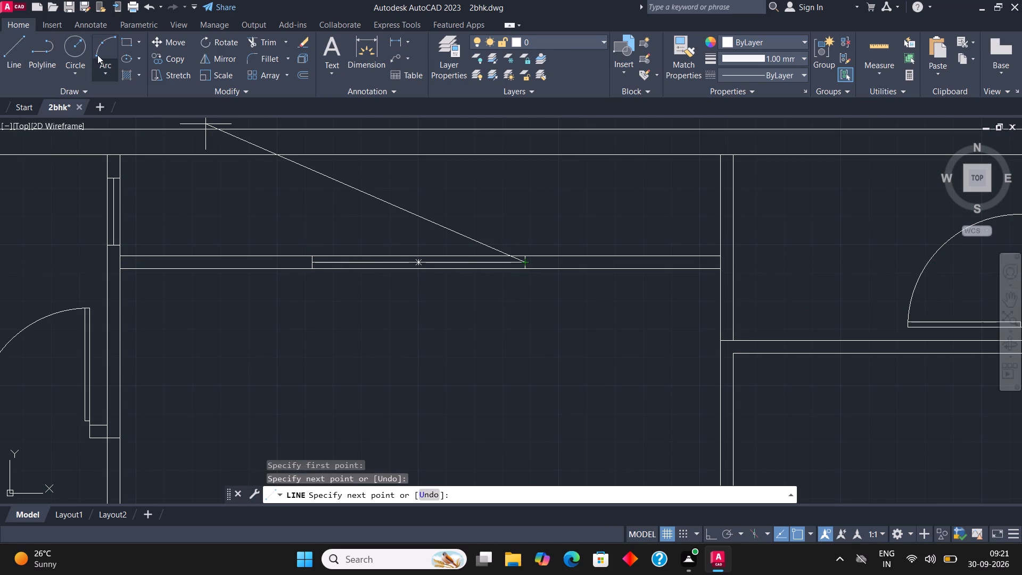
Draw a window near the top of the upper-right room's left partition, as a wall-width rectangle with a lengthwise centre line.
left_click(129, 40)
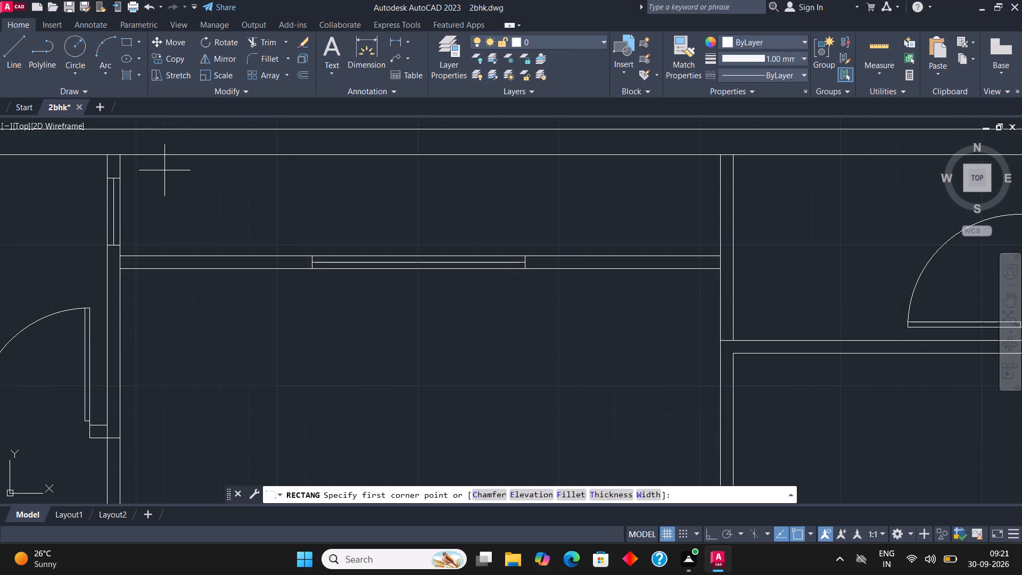
scroll(192, 254, "down", 1)
scroll(543, 200, "up", 1)
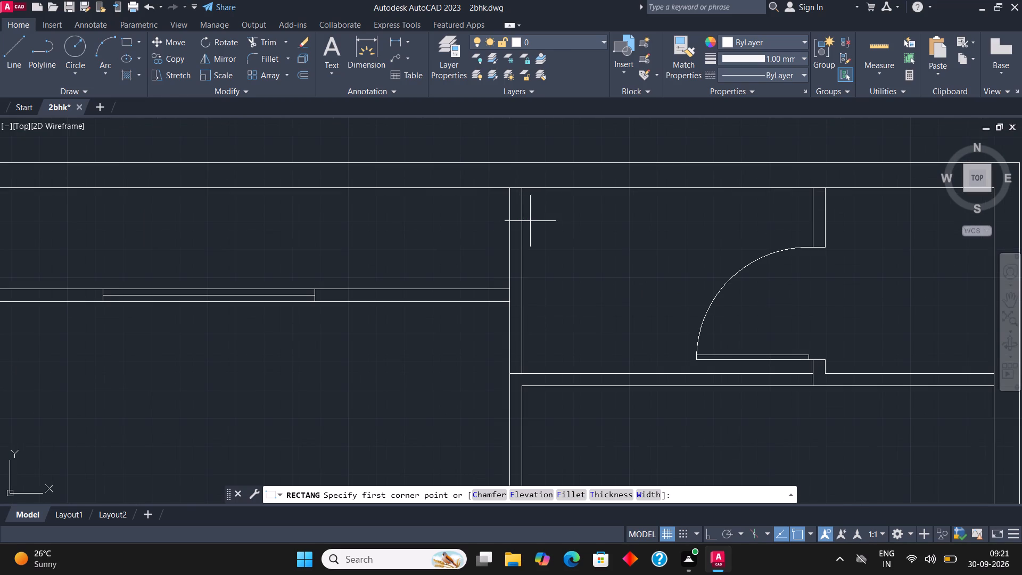
left_click(511, 215)
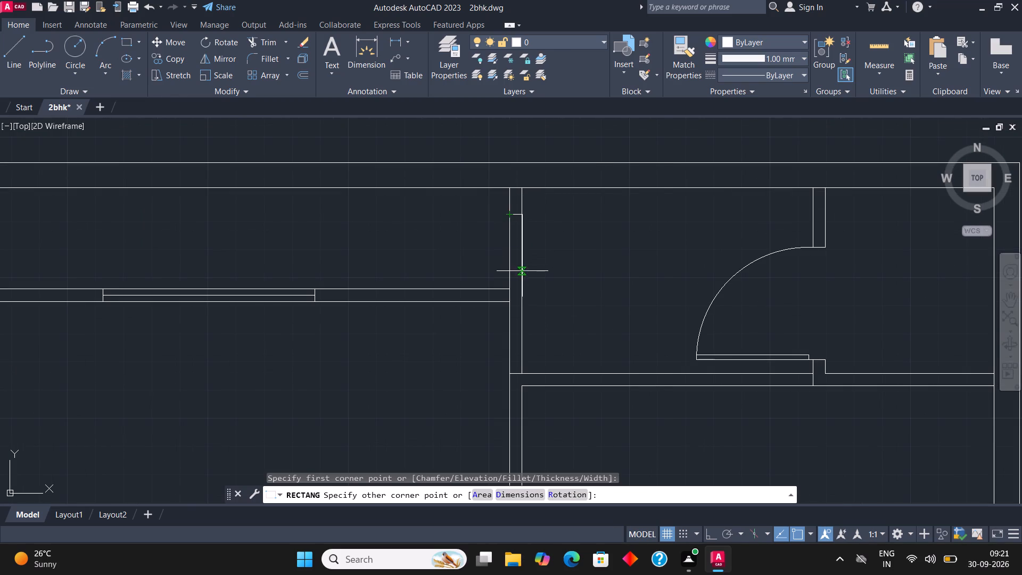
left_click(522, 271)
left_click(12, 47)
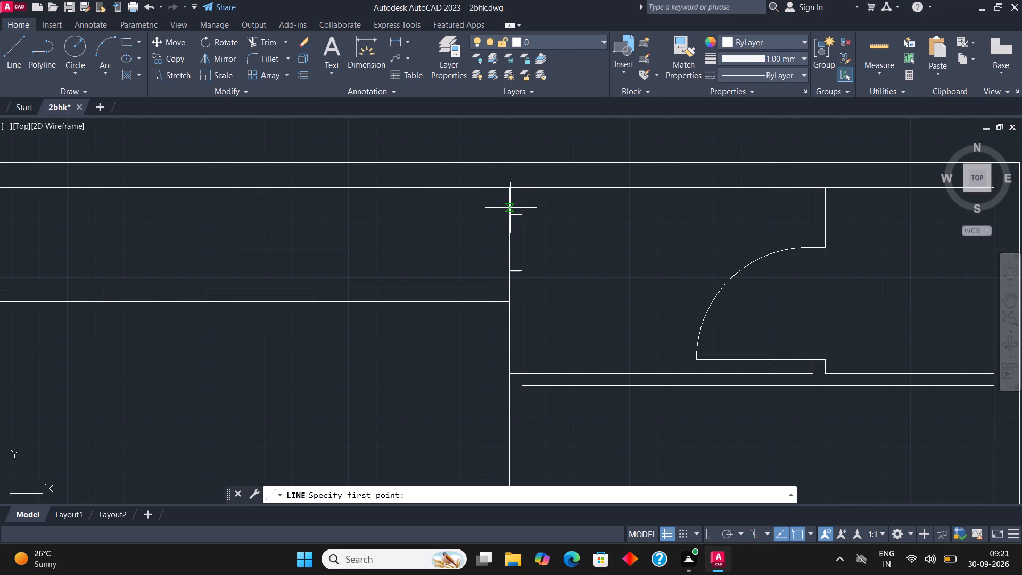
left_click(518, 216)
left_click(516, 269)
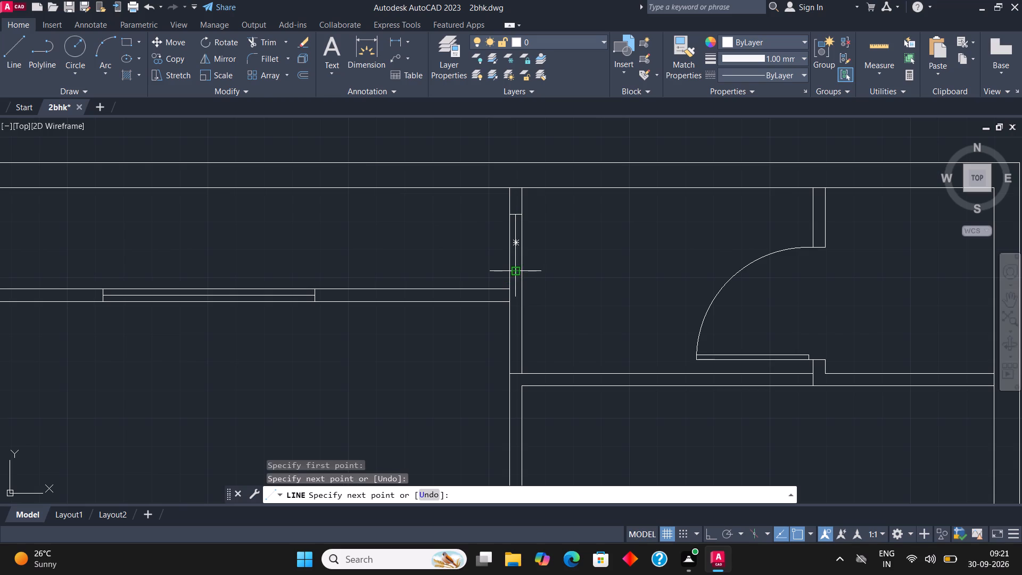
Draw a window in the partition between the two small right-side rooms, as a wall-width rectangle with a lengthwise centre line.
left_click(125, 44)
scroll(164, 162, "down", 2)
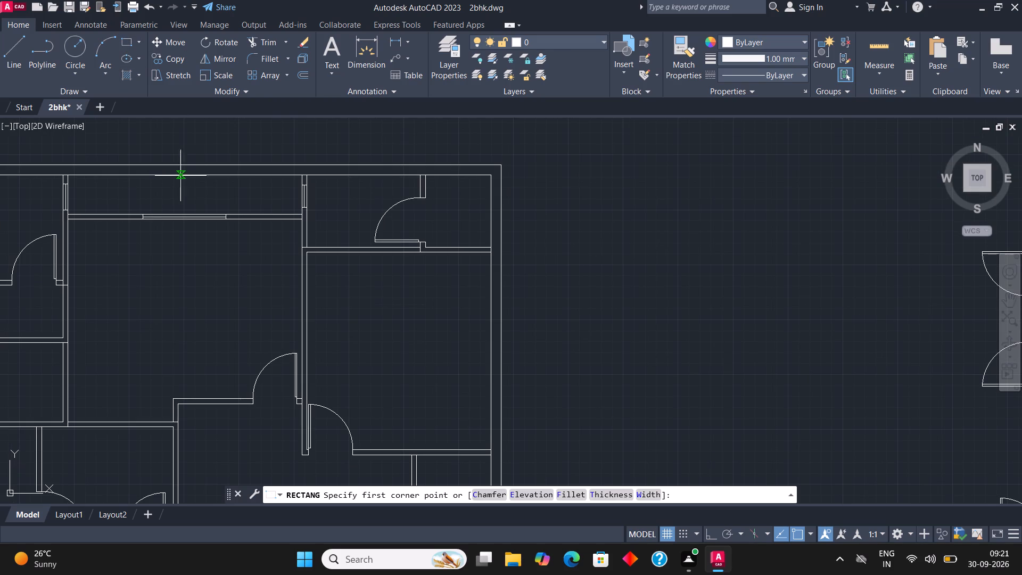
scroll(436, 209, "down", 1)
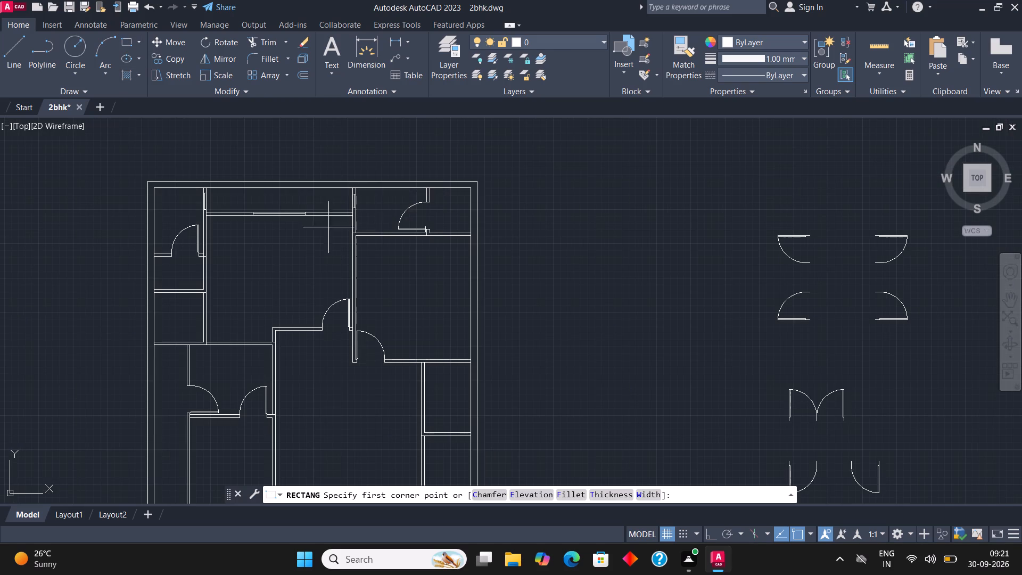
scroll(417, 219, "down", 1)
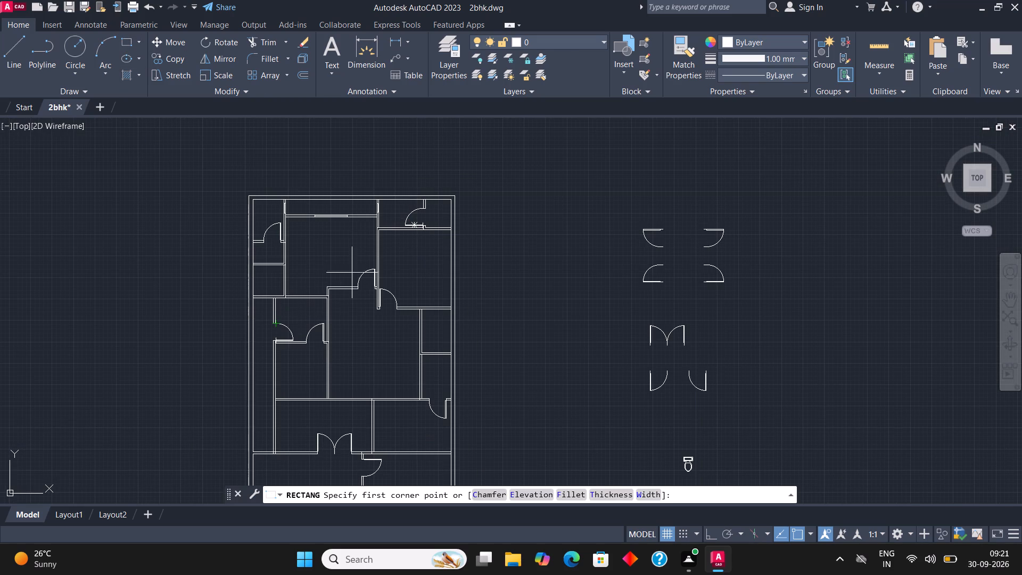
scroll(380, 254, "down", 1)
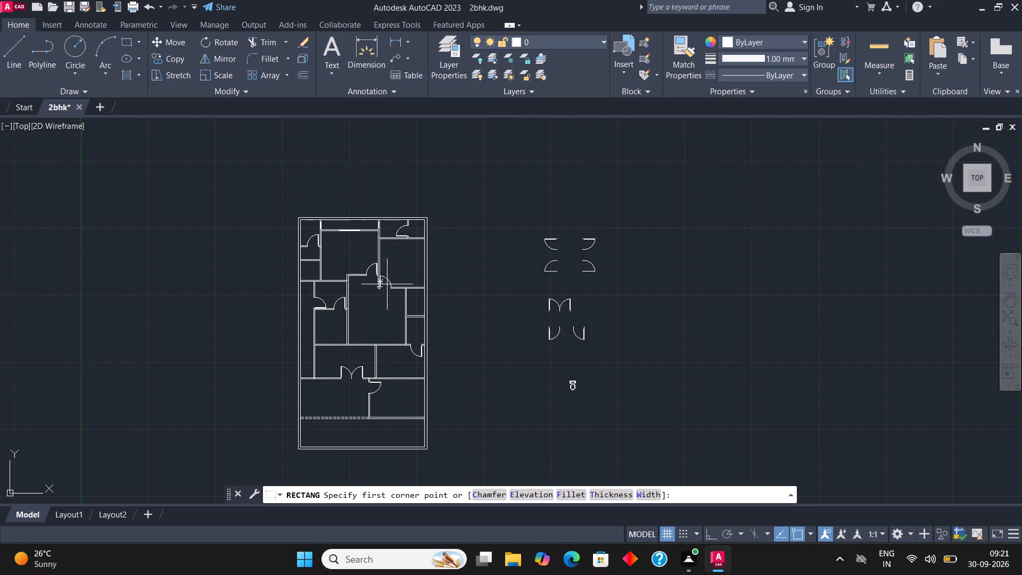
scroll(378, 293, "up", 2)
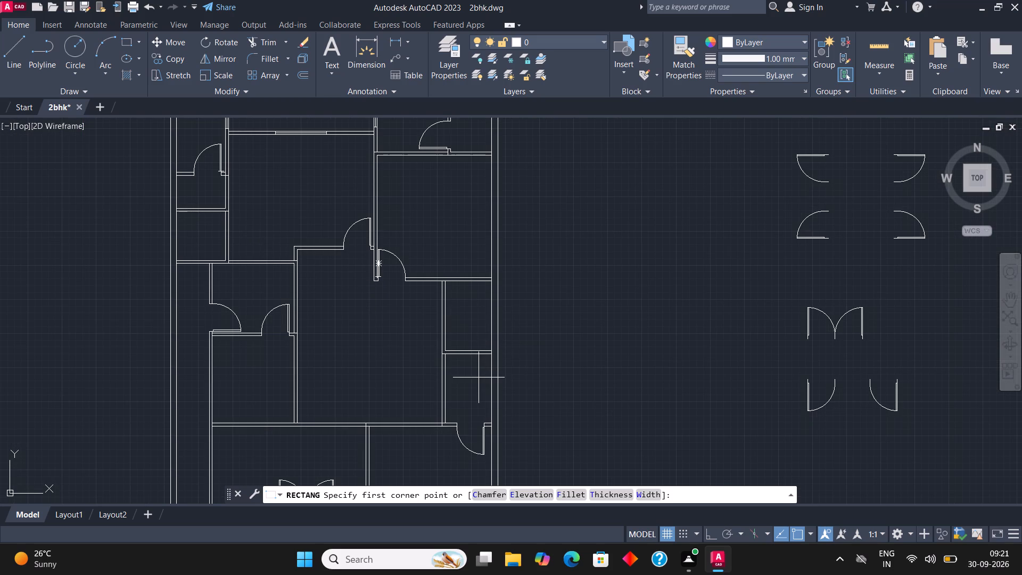
scroll(479, 377, "up", 2)
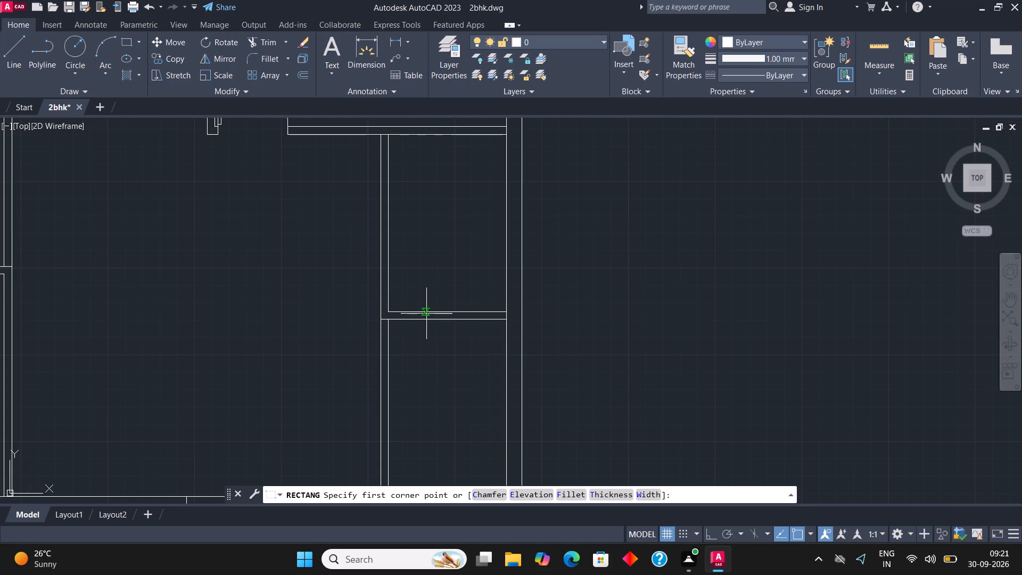
left_click(427, 310)
left_click(484, 321)
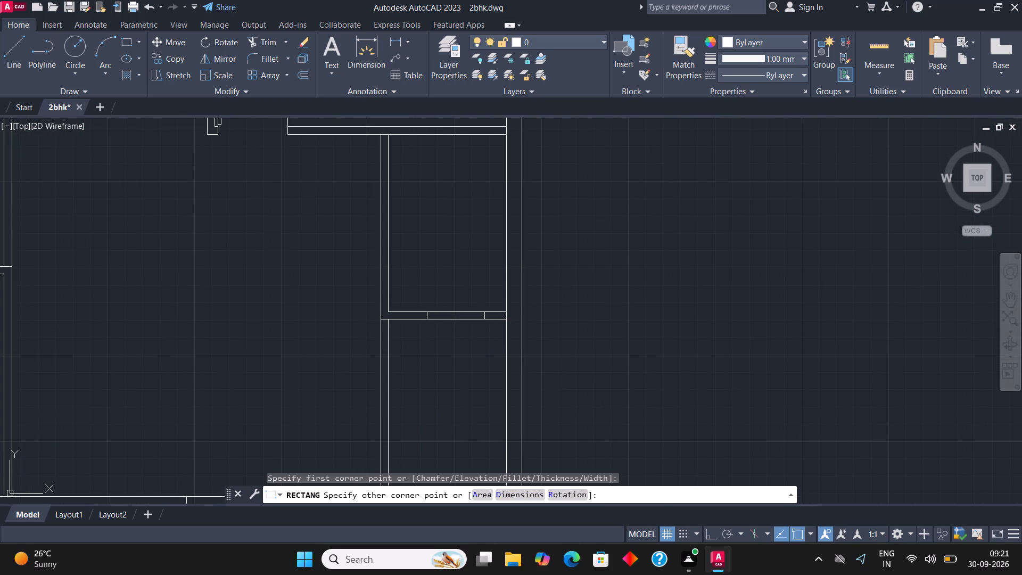
left_click(18, 42)
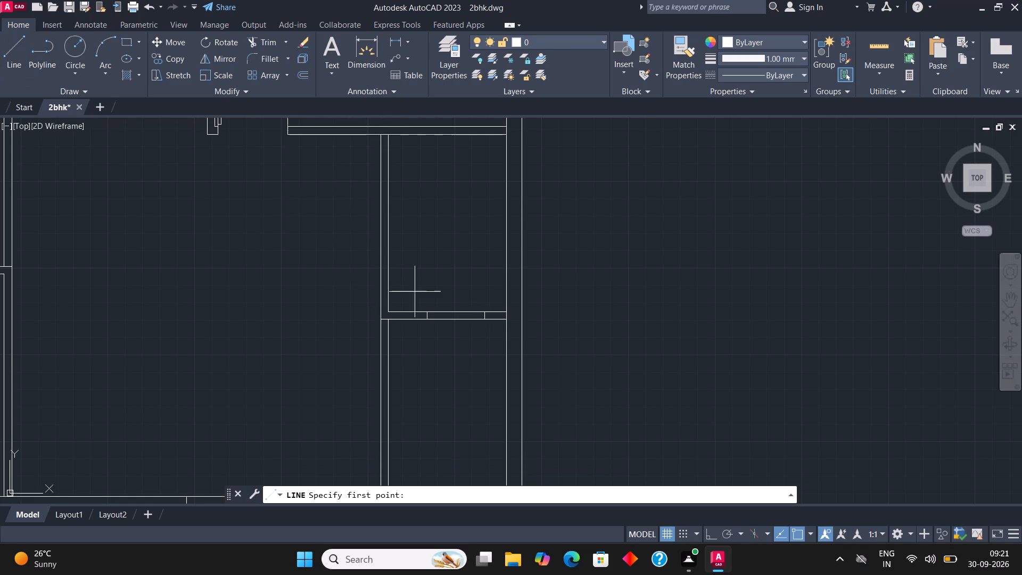
scroll(440, 323, "up", 3)
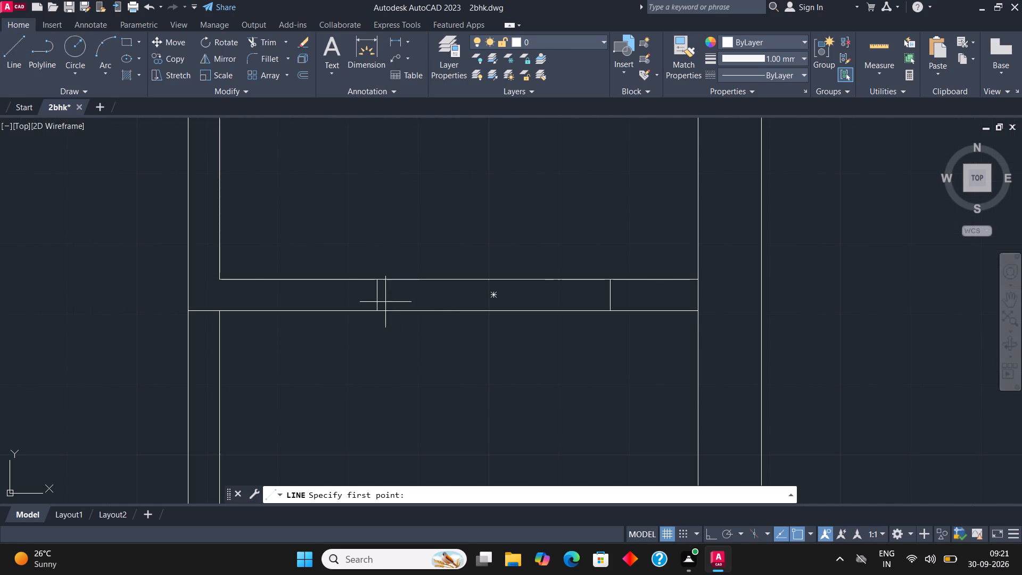
left_click(380, 297)
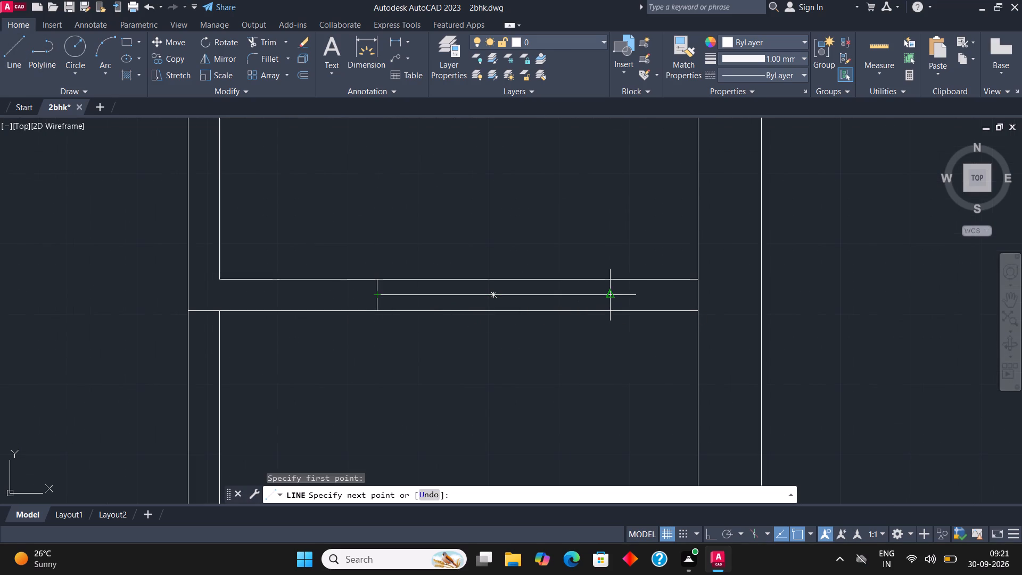
left_click(614, 295)
key("Escape")
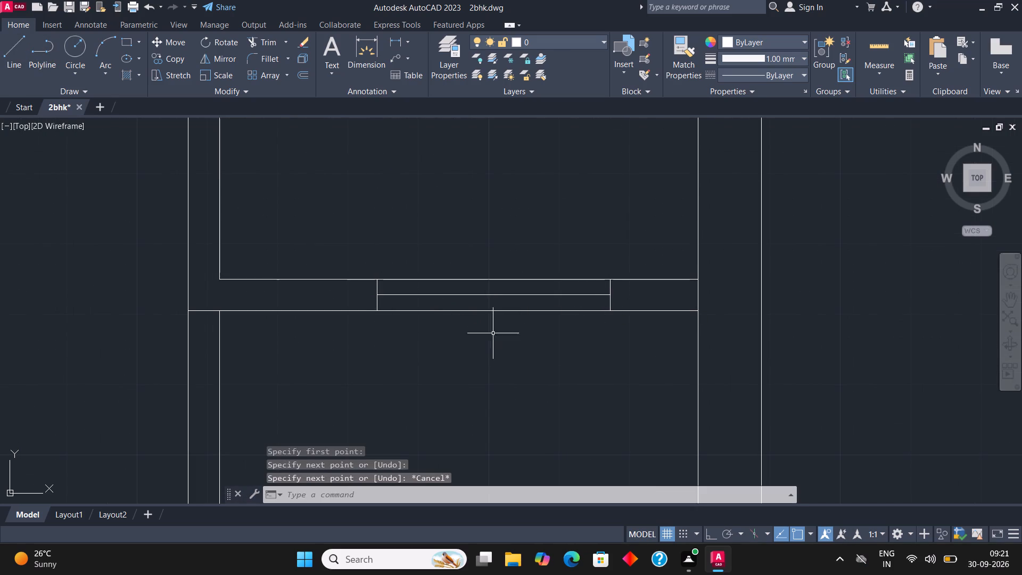
Draw a window in the lower-right room's bottom partition, beside the dashed lines, as a wall-width rectangle with a lengthwise centre line.
scroll(476, 284, "down", 4)
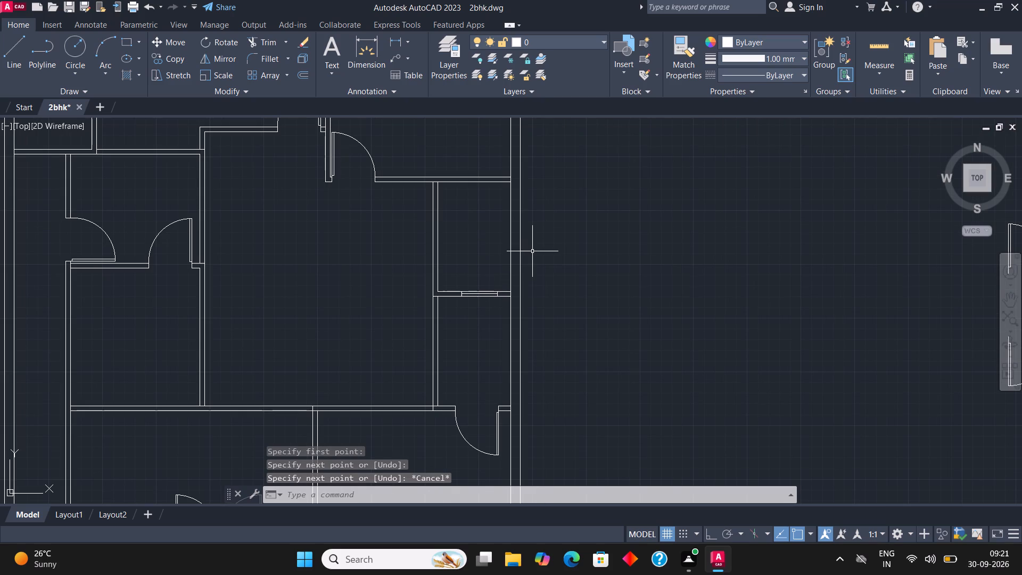
scroll(528, 249, "down", 1)
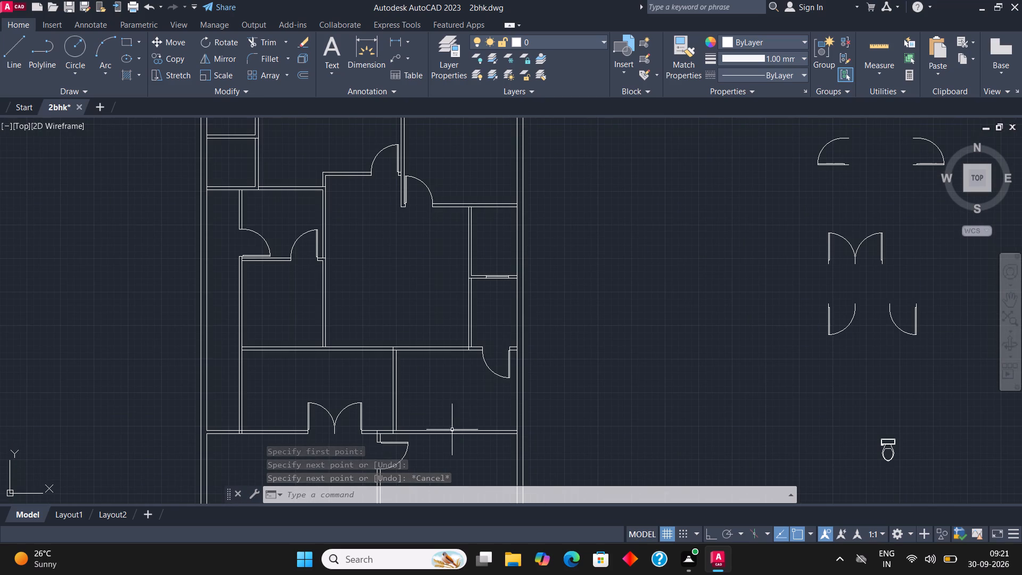
scroll(501, 341, "down", 2)
scroll(491, 428, "up", 1)
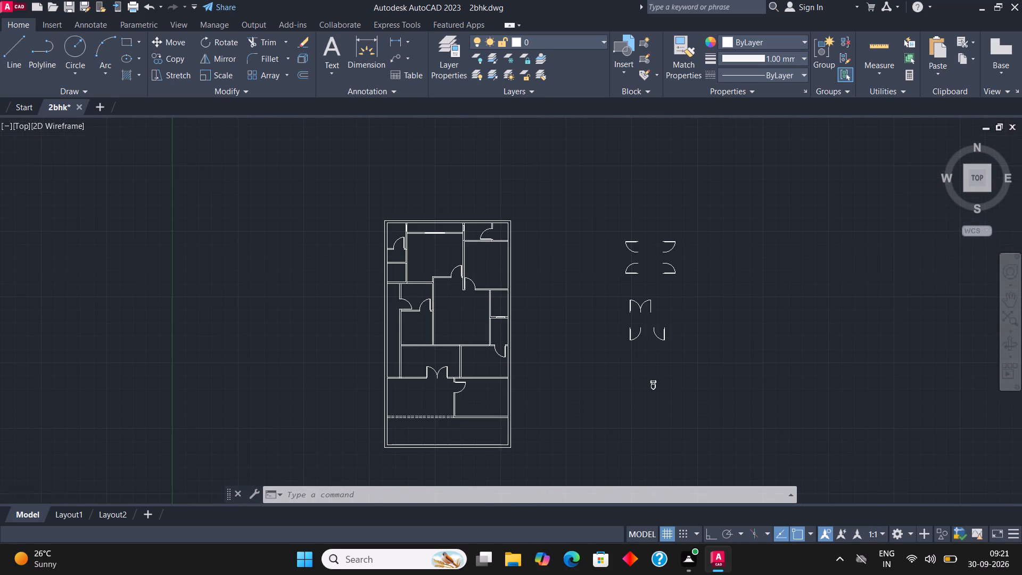
scroll(491, 428, "up", 4)
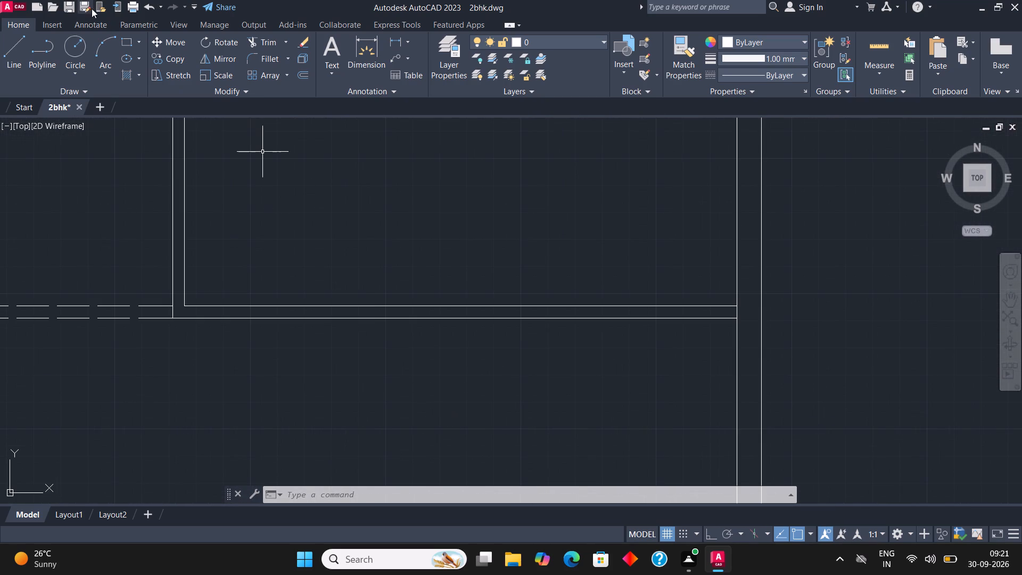
left_click(124, 43)
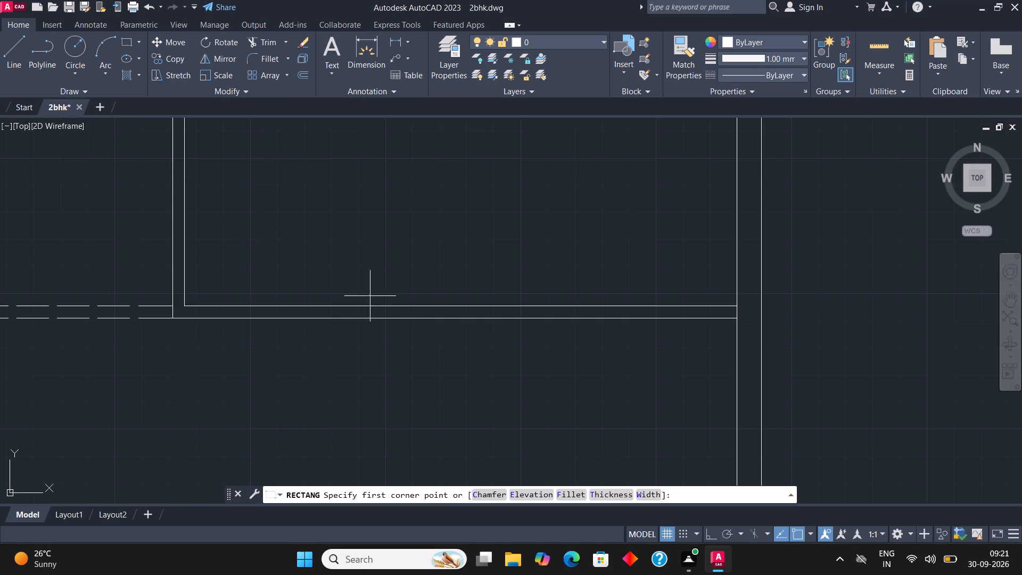
left_click(370, 302)
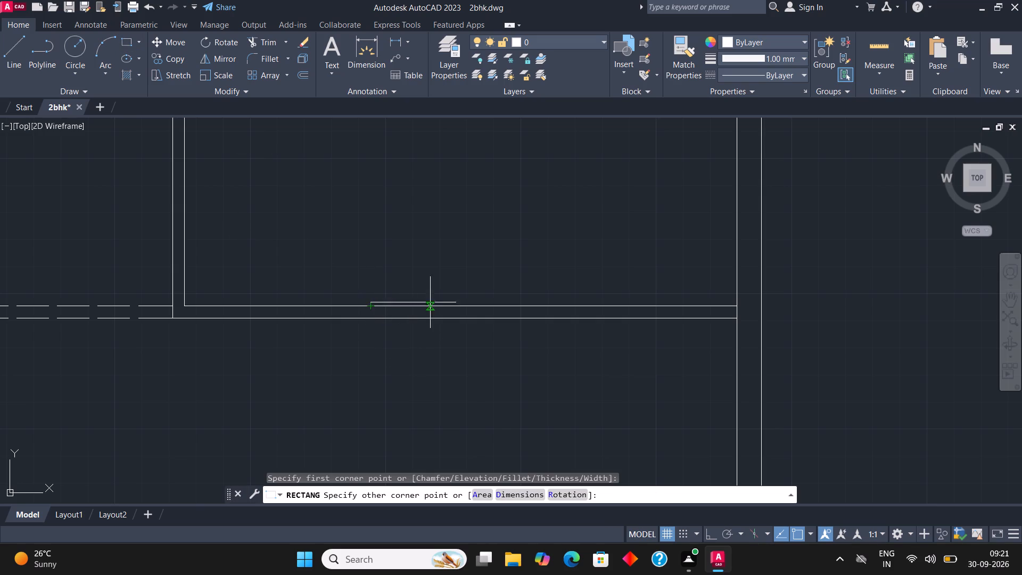
left_click(584, 319)
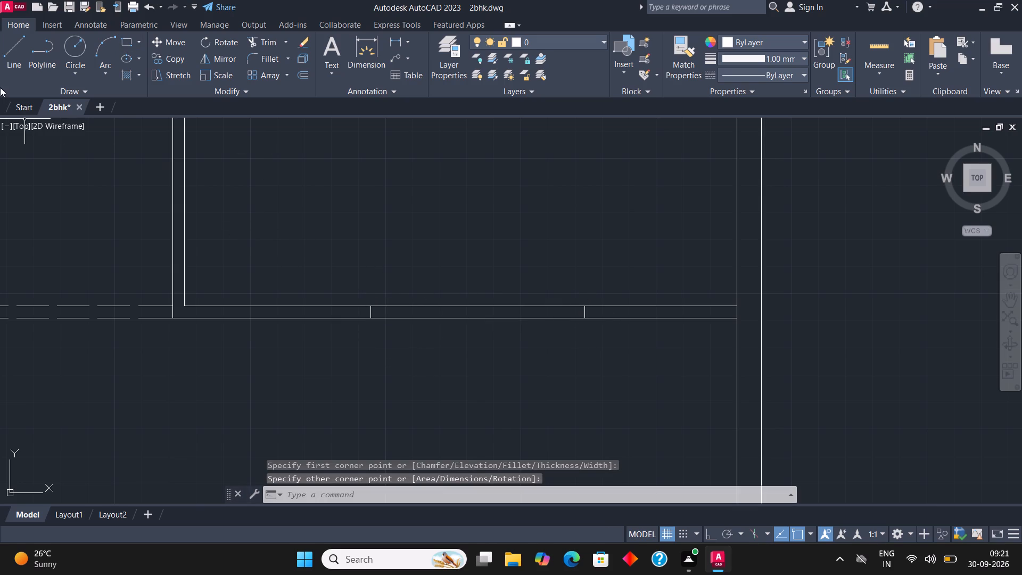
left_click(10, 41)
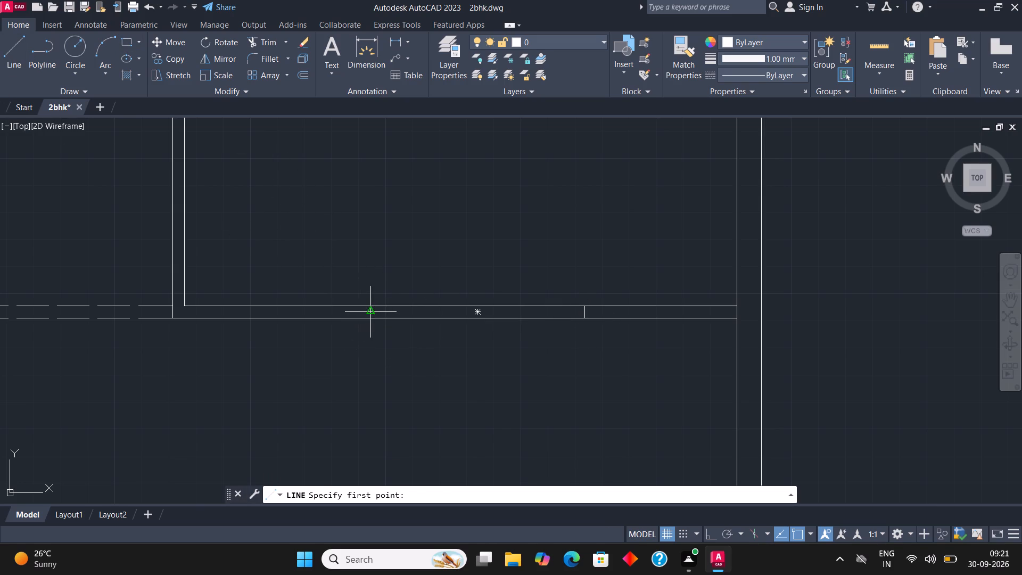
left_click(370, 311)
left_click(586, 314)
key("Escape")
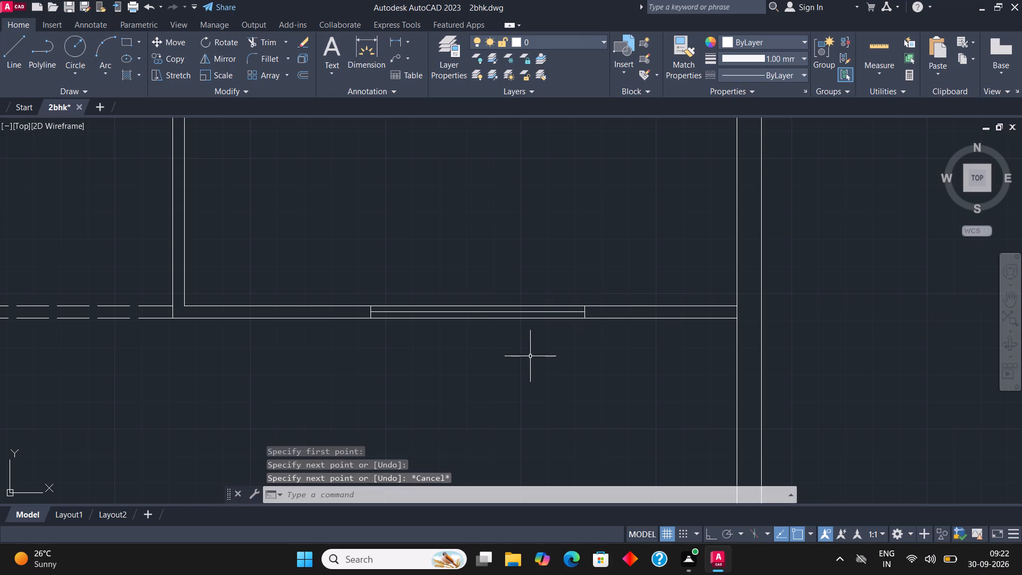
With Ortho on, draw two vertical jamb lines across the horizontal partition above the lower-right room, right of the vertical partition junction.
scroll(520, 372, "down", 2)
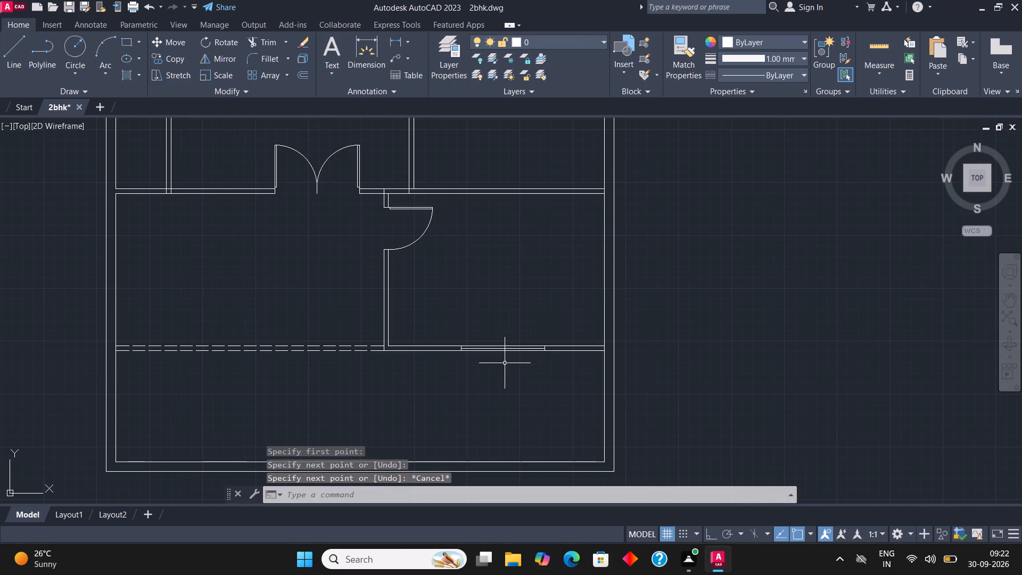
scroll(503, 376, "down", 1)
scroll(490, 243, "up", 2)
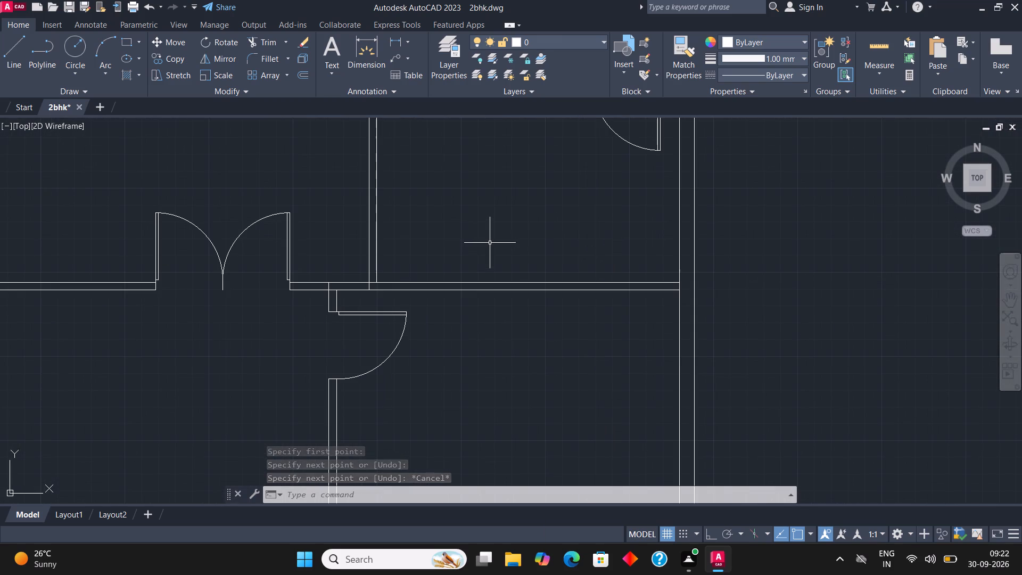
scroll(509, 273, "up", 1)
left_click(16, 47)
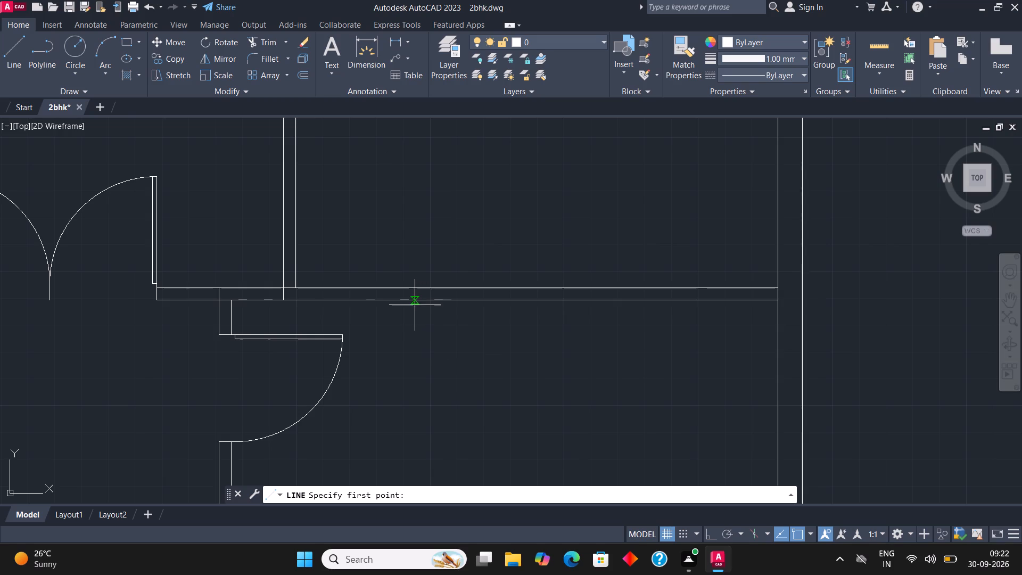
left_click(396, 301)
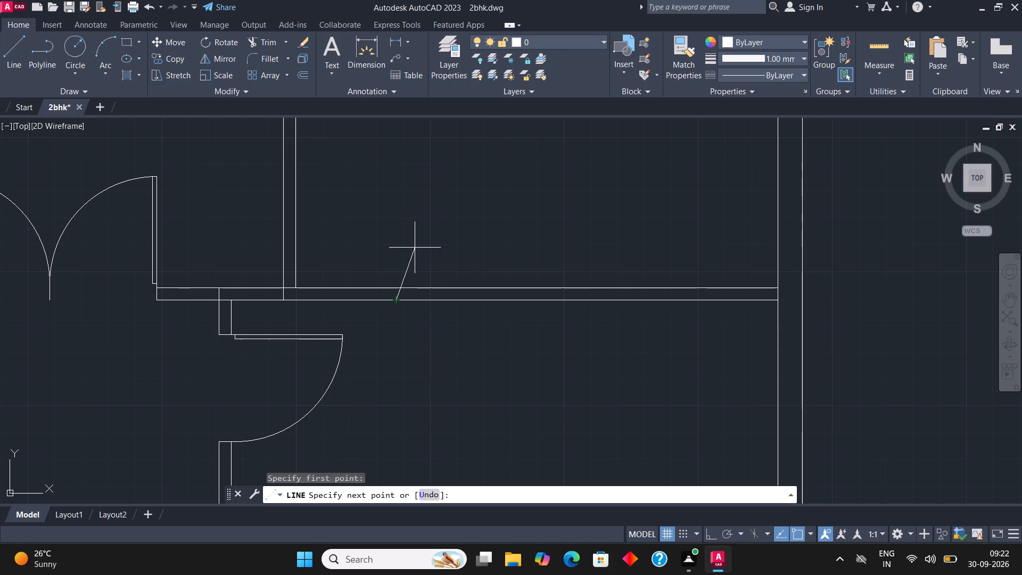
key("F8")
left_click(413, 248)
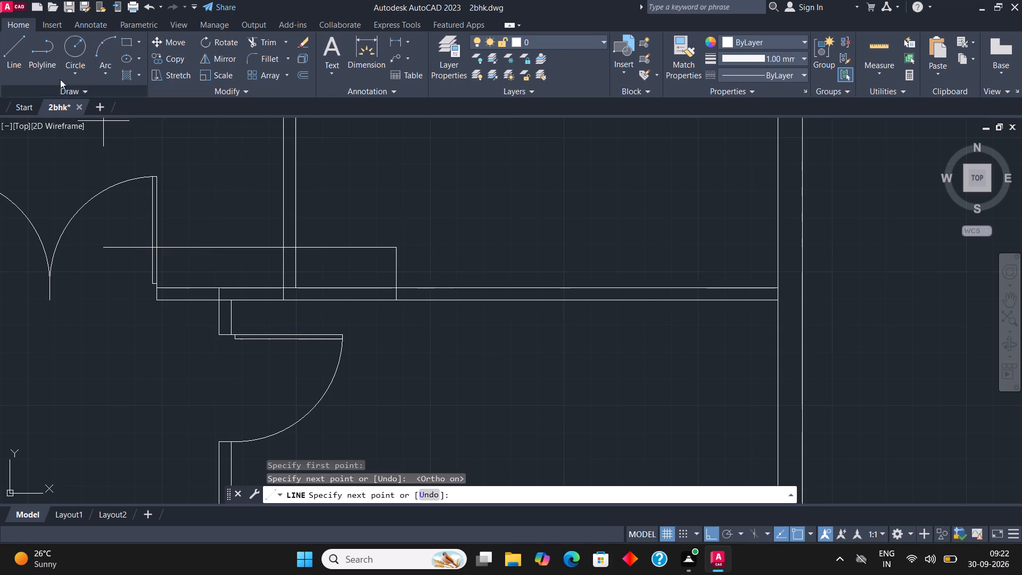
left_click(14, 47)
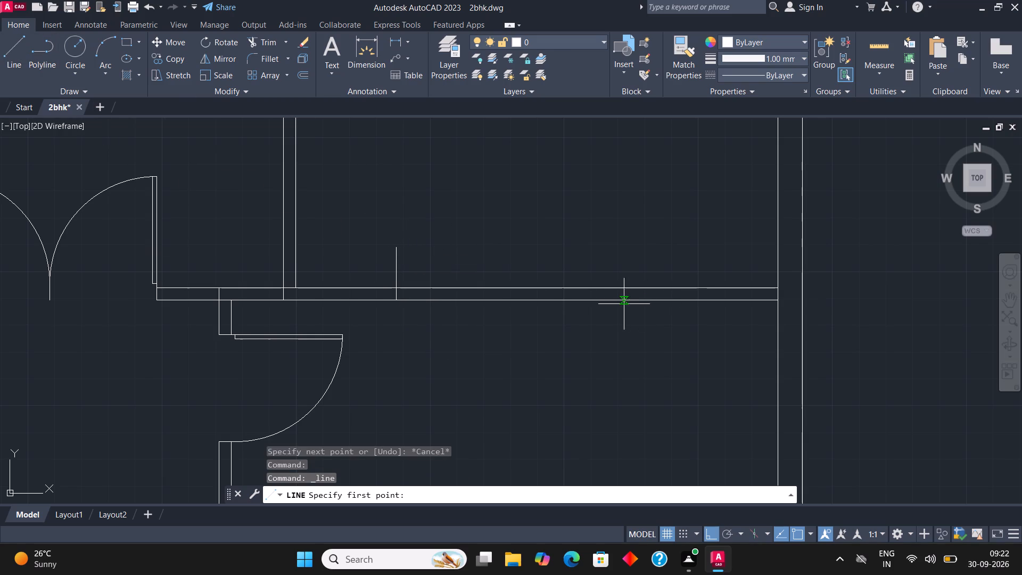
left_click(613, 302)
left_click(613, 249)
Trim the jamb lines' overshooting ends and the partition lines between them to leave a wide opening.
left_click(271, 42)
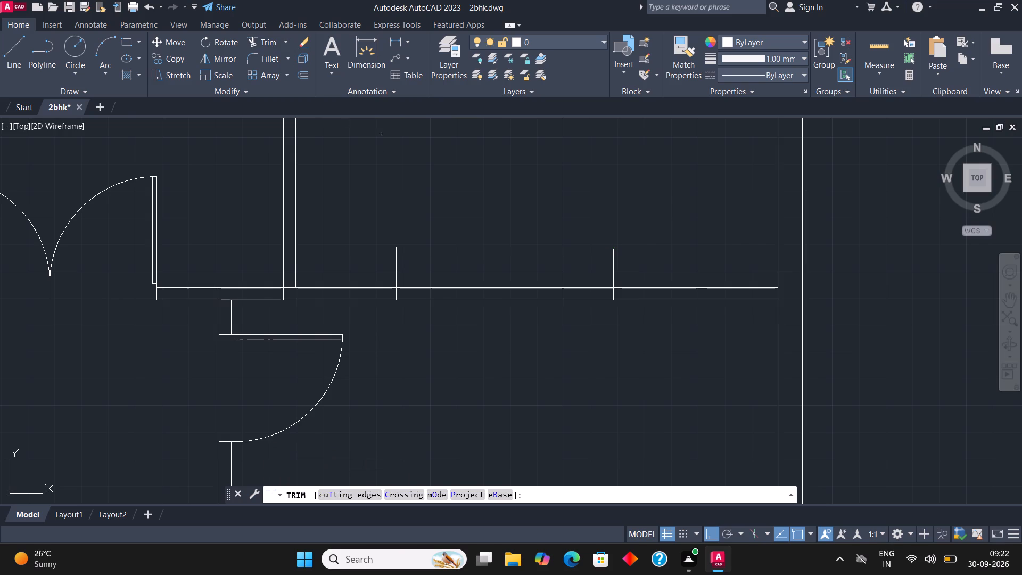
left_click(391, 264)
left_click(656, 248)
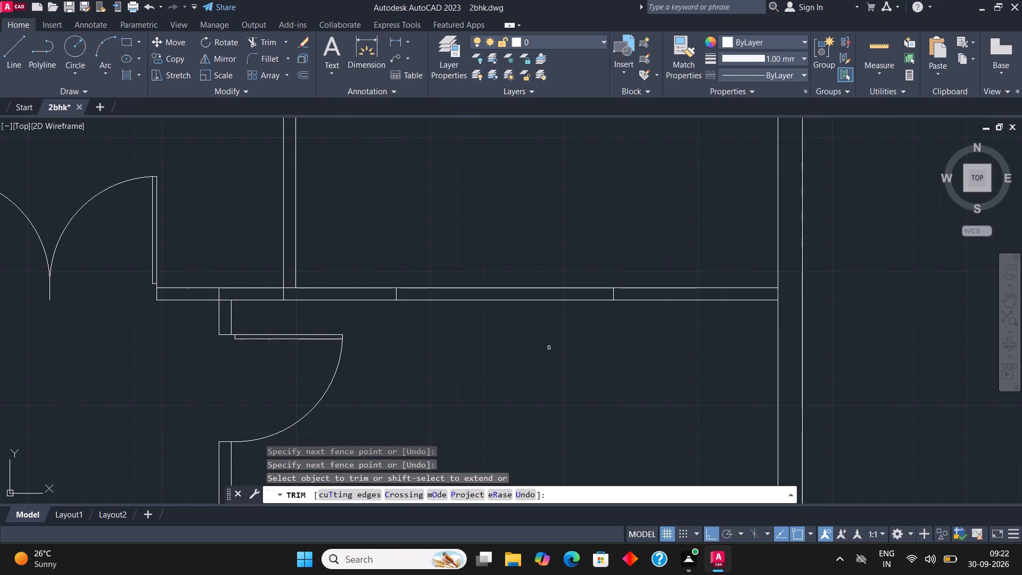
left_click_drag(552, 353, 551, 348)
left_click(487, 207)
key("Escape")
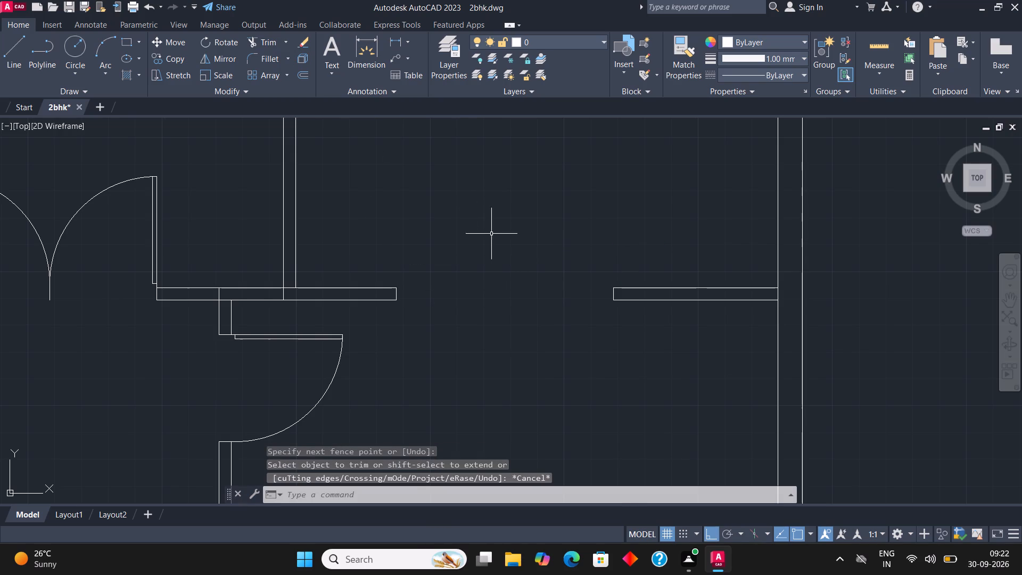
Draw a vertical jamb line across the upper horizontal partition, just right of the vertical partition junction, and trim its overshooting end.
scroll(534, 371, "down", 3)
scroll(532, 268, "up", 3)
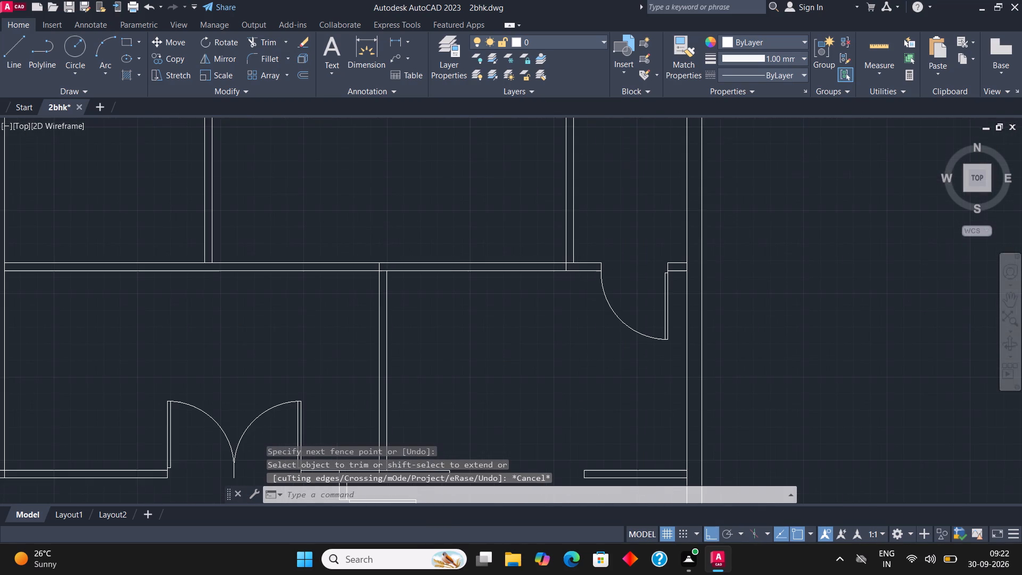
left_click(11, 60)
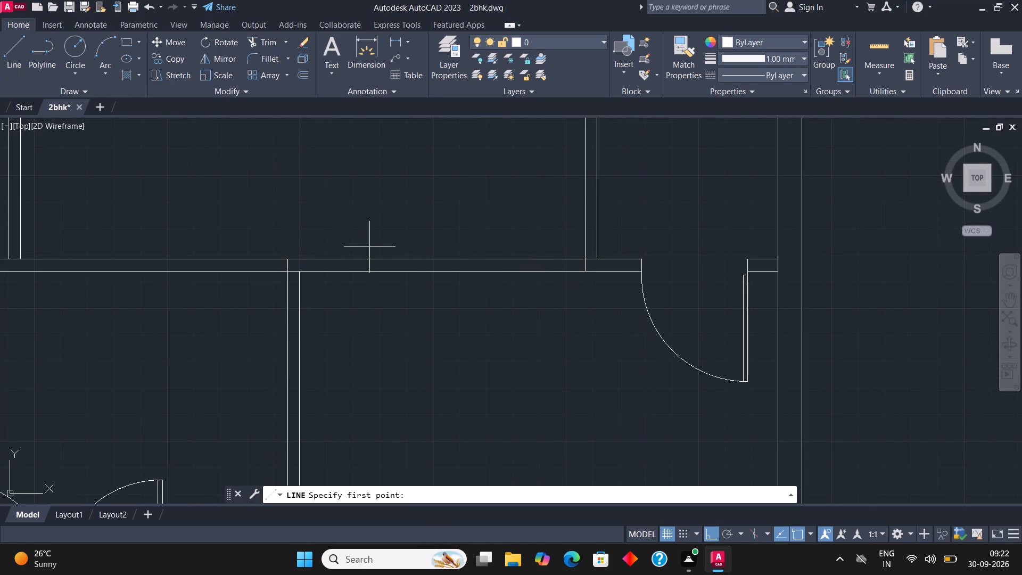
left_click(338, 269)
left_click(344, 233)
key("Escape")
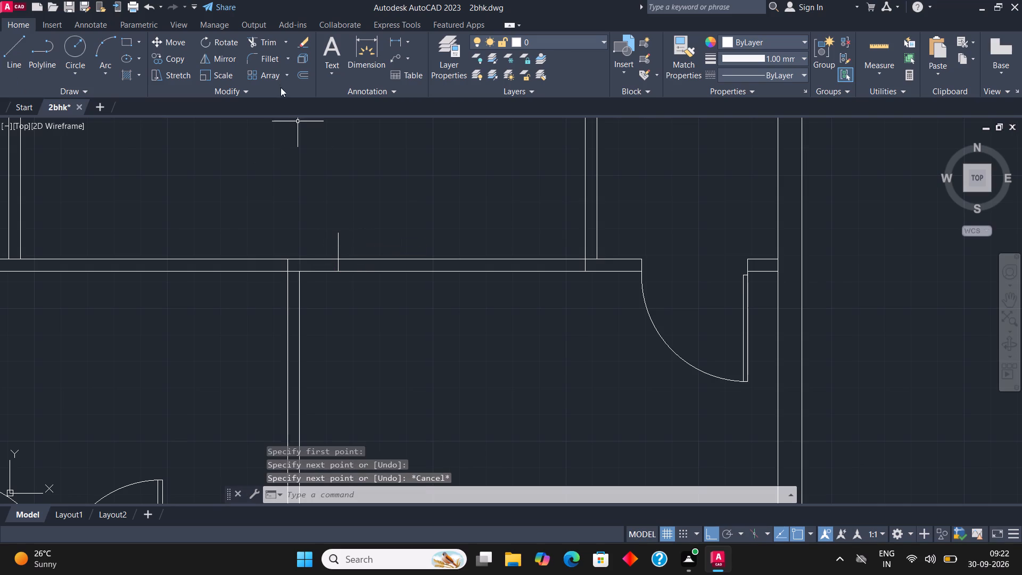
left_click(266, 43)
left_click(319, 249)
left_click(417, 226)
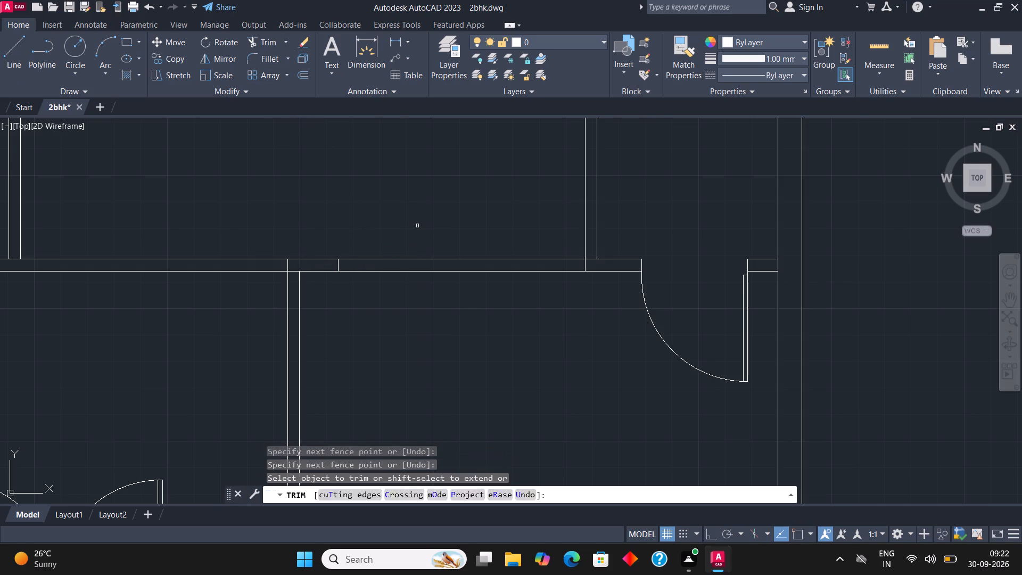
key("Escape")
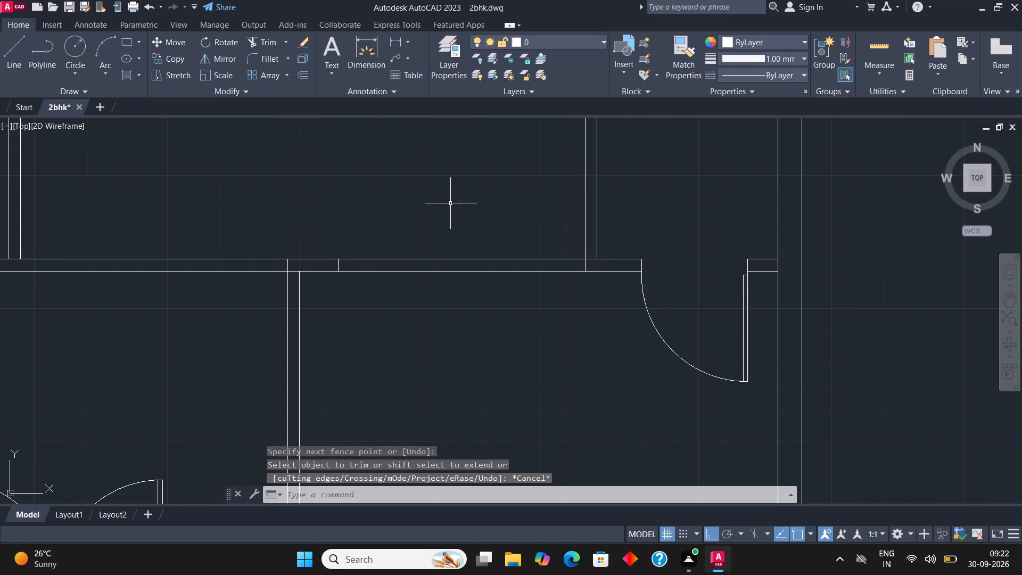
Trim both partition lines between the new jamb line and the right-side vertical partition to leave a wide opening.
left_click(457, 317)
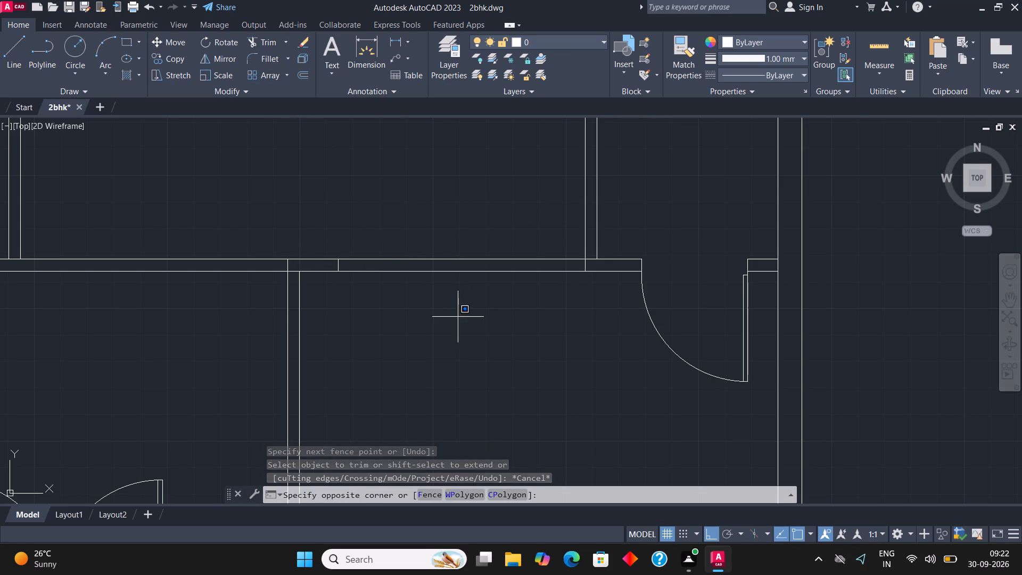
left_click(451, 221)
key("Escape")
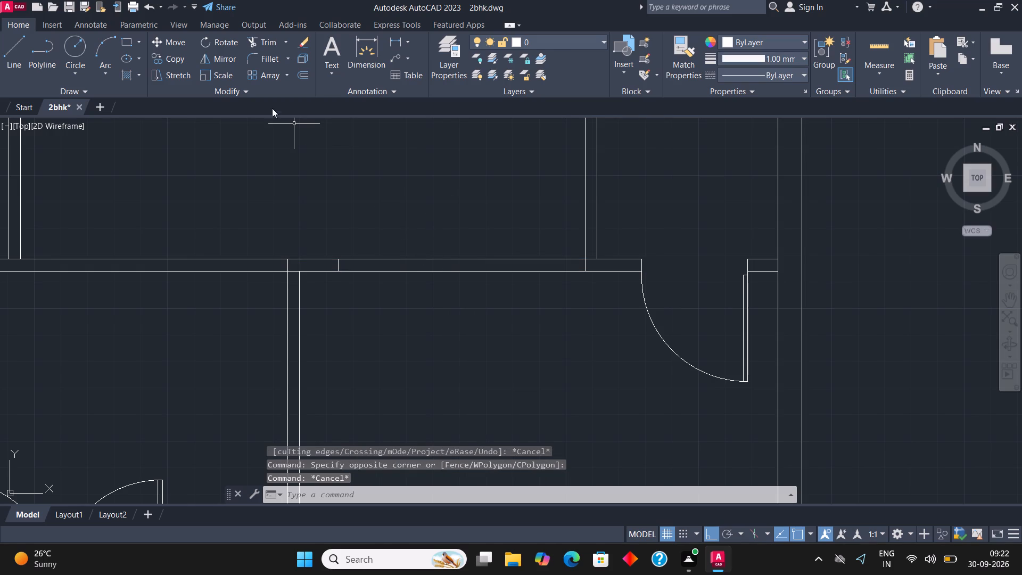
left_click(267, 43)
left_click(459, 217)
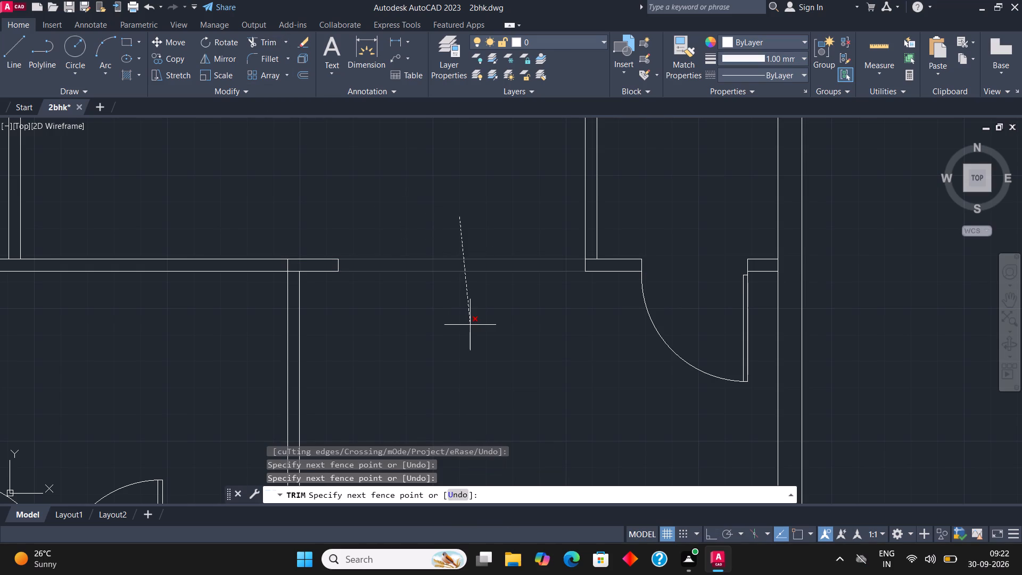
left_click(470, 325)
key("Escape")
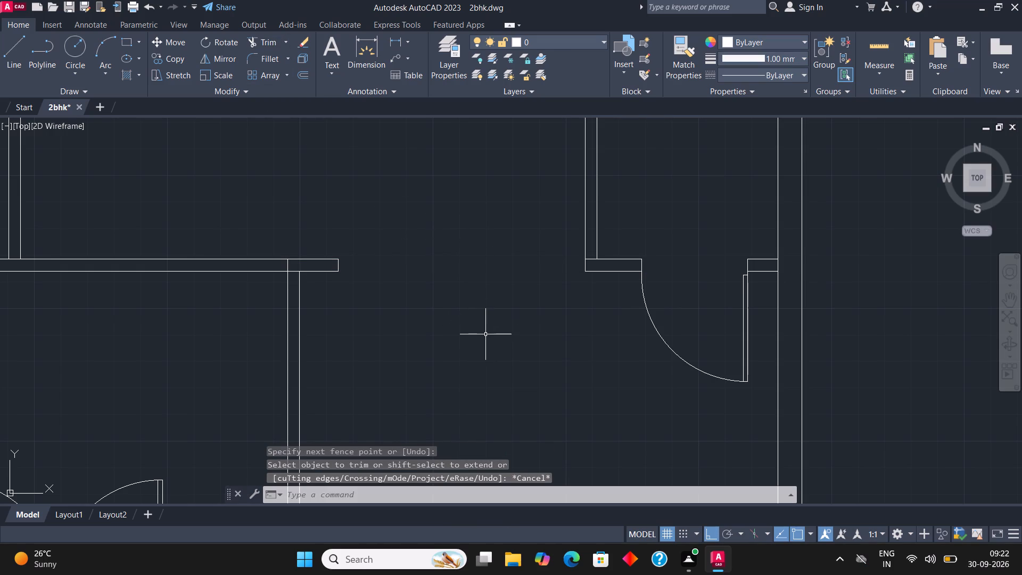
Make ACAD_ISO02W100 the current linetype and draw a dashed centre line across the opening above the lower-right room, between its jamb midpoints.
scroll(484, 347, "down", 2)
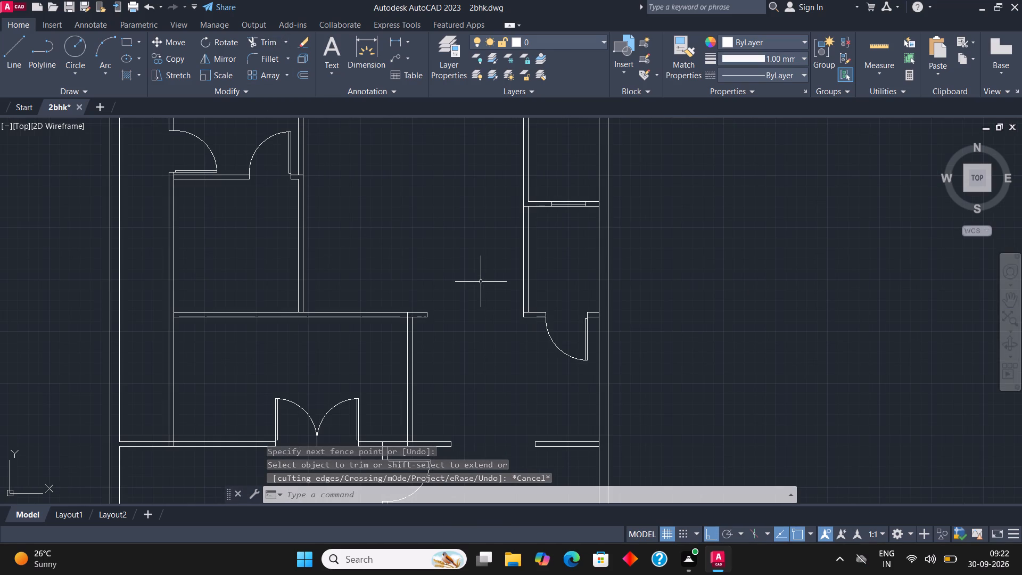
type("li")
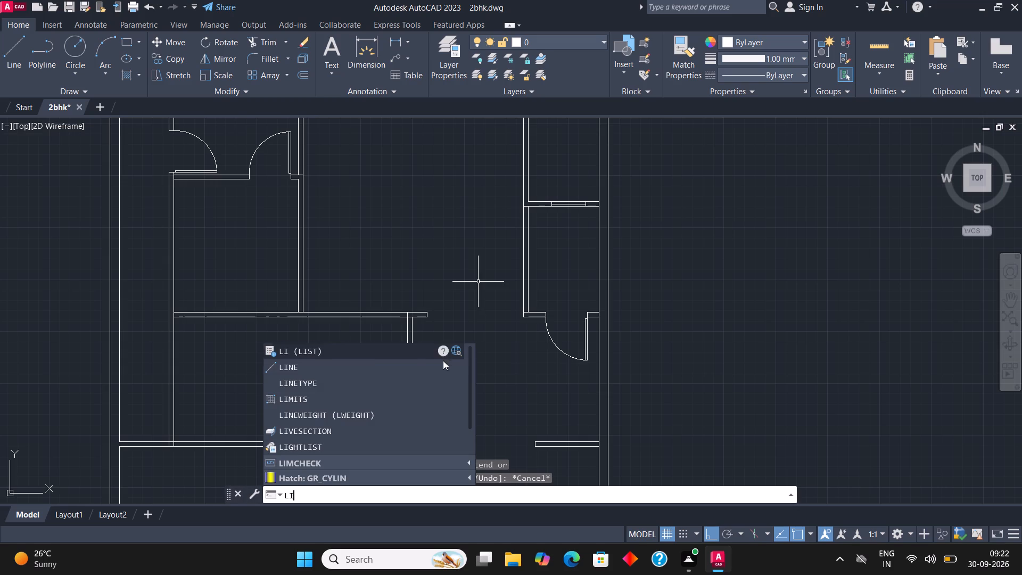
left_click(355, 388)
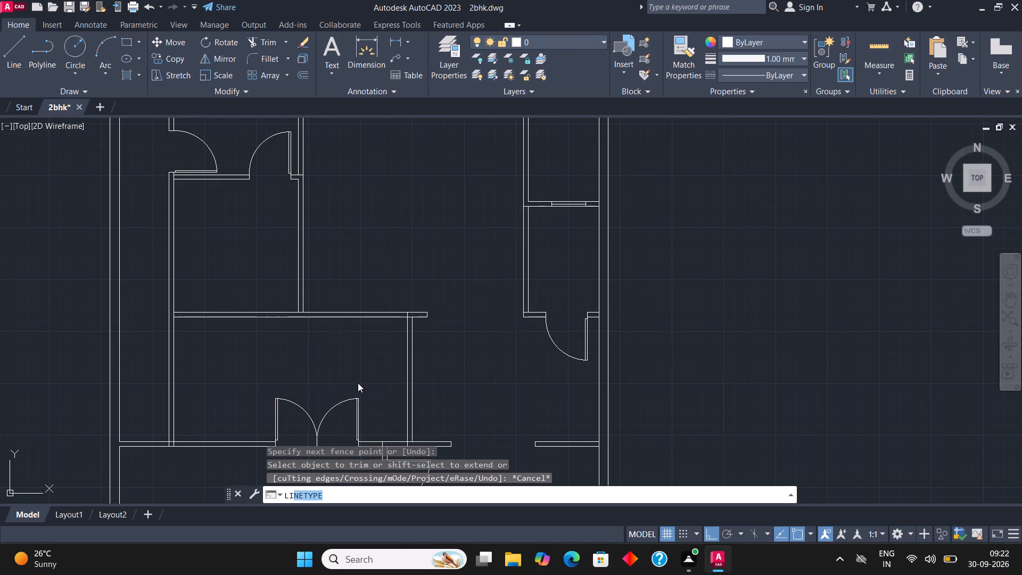
left_click(474, 262)
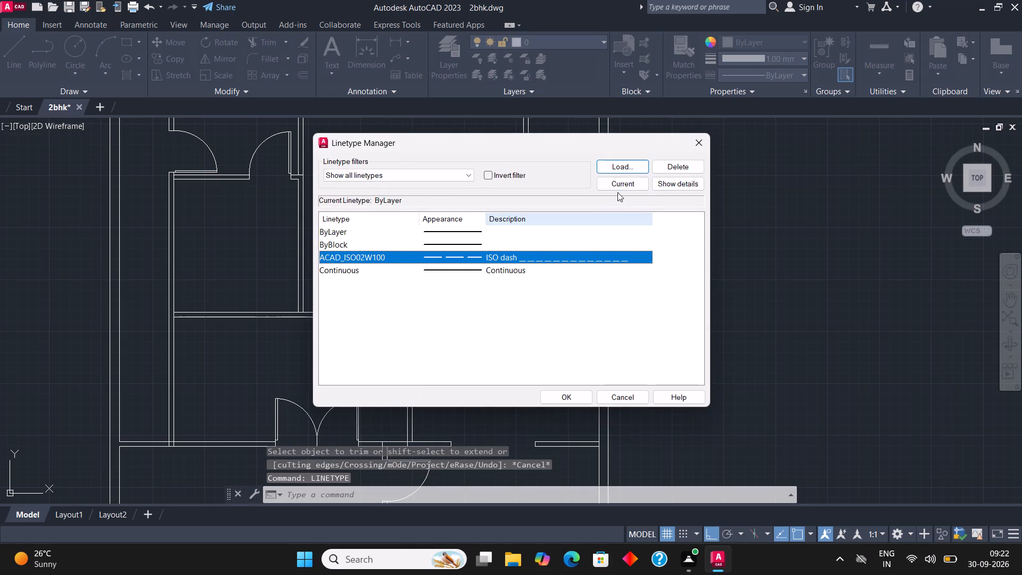
left_click(624, 179)
left_click(575, 391)
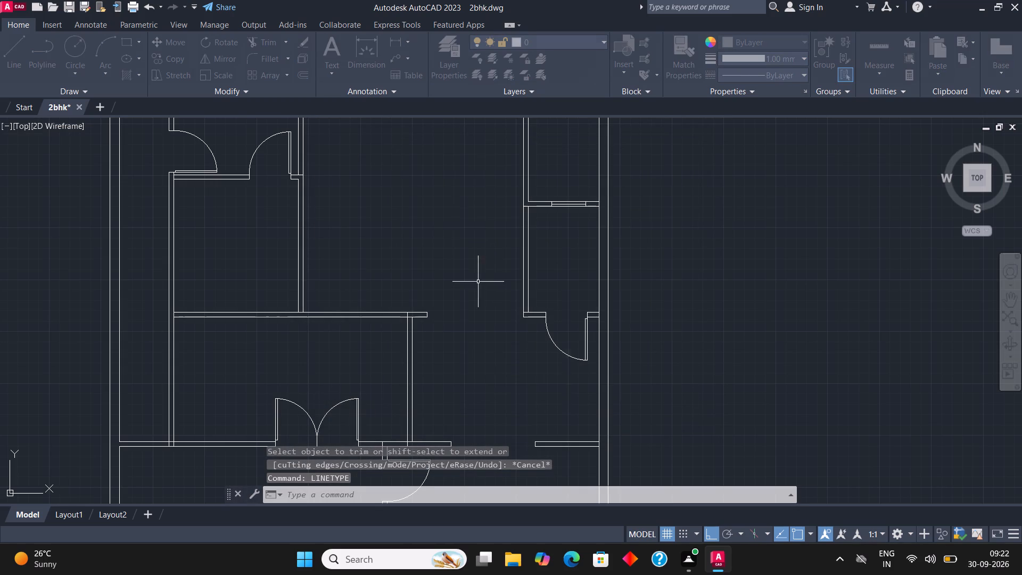
scroll(494, 190, "down", 1)
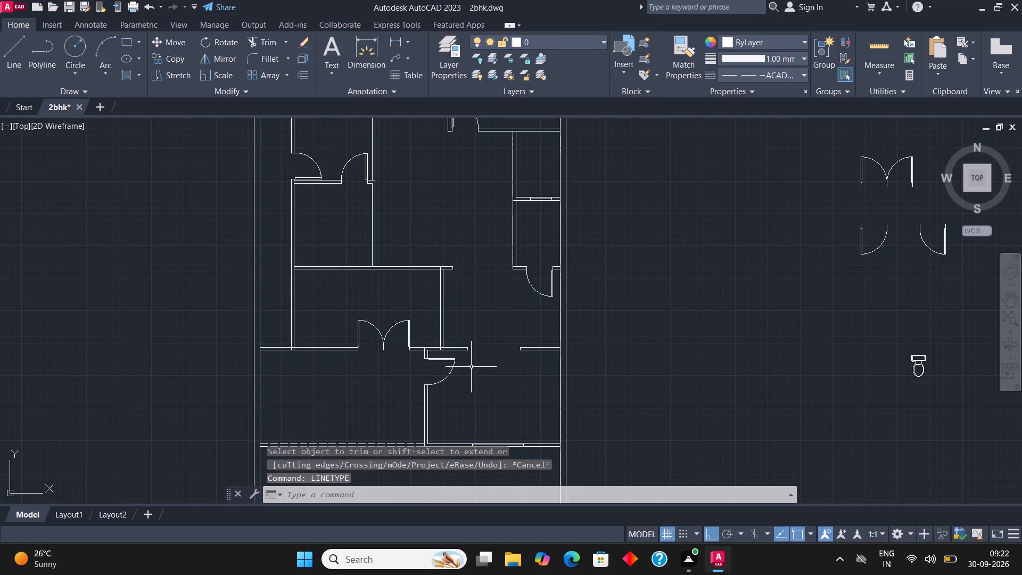
scroll(461, 375, "up", 2)
scroll(607, 310, "up", 2)
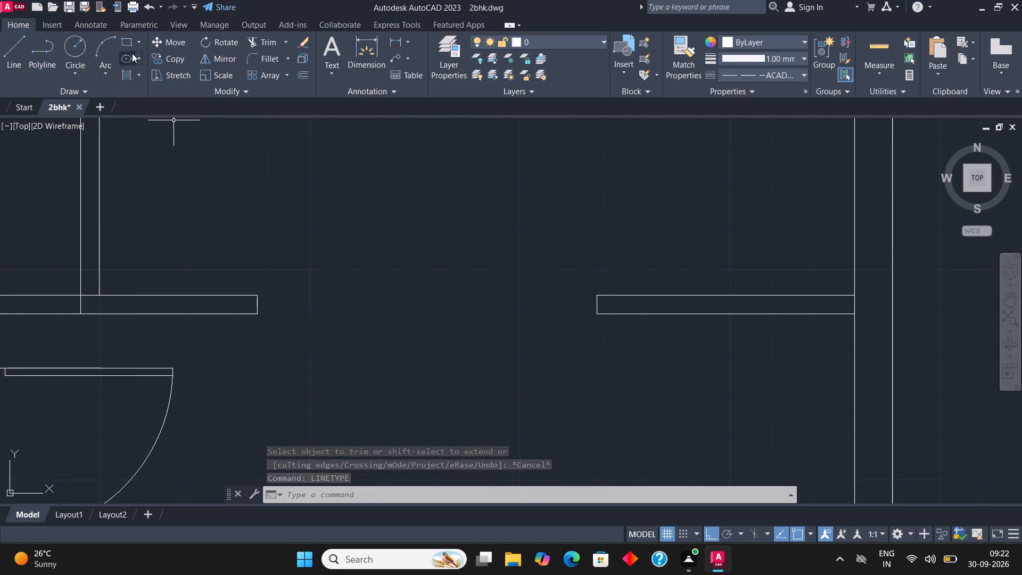
left_click(15, 44)
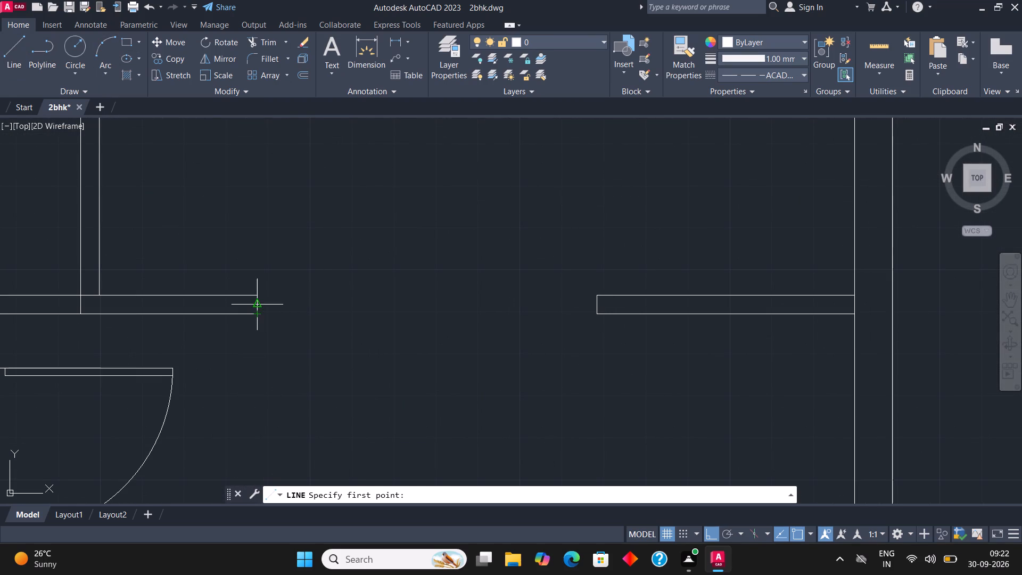
left_click(256, 307)
left_click(596, 303)
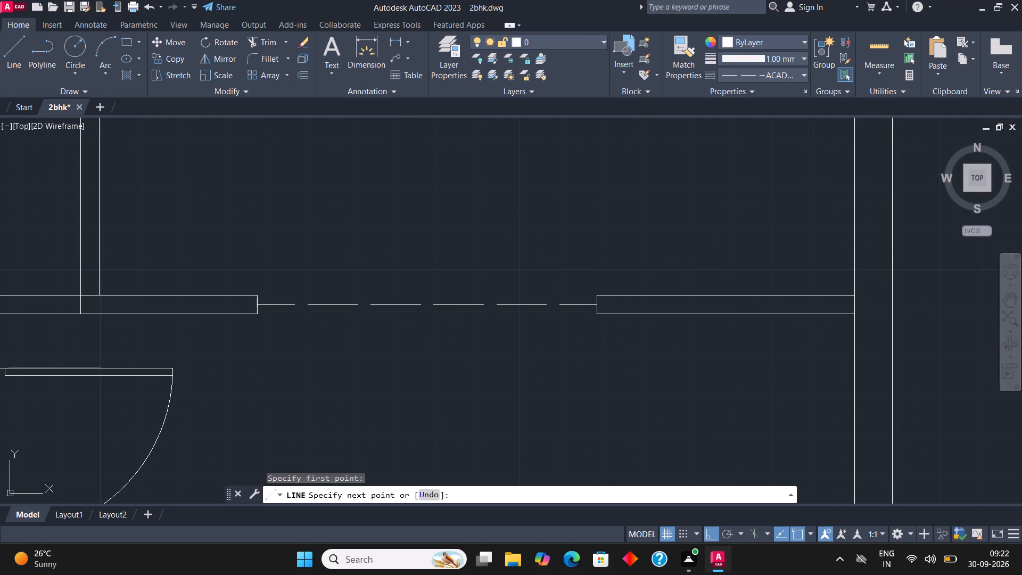
Draw a dashed wall-width rectangle across the upper partition opening, from the right-side partition corner to the opposite jamb.
left_click(124, 43)
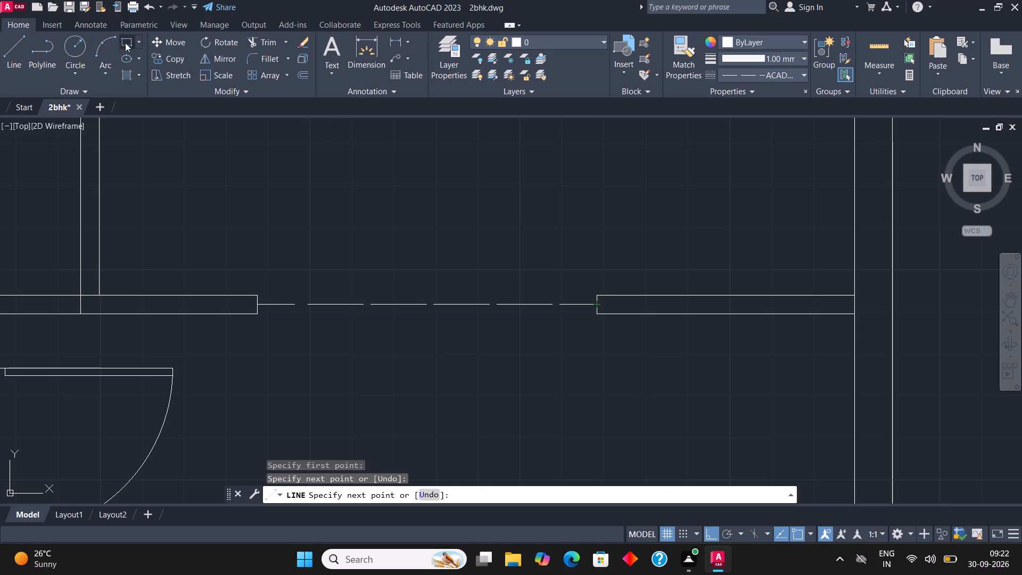
scroll(382, 402, "down", 3)
scroll(337, 251, "up", 1)
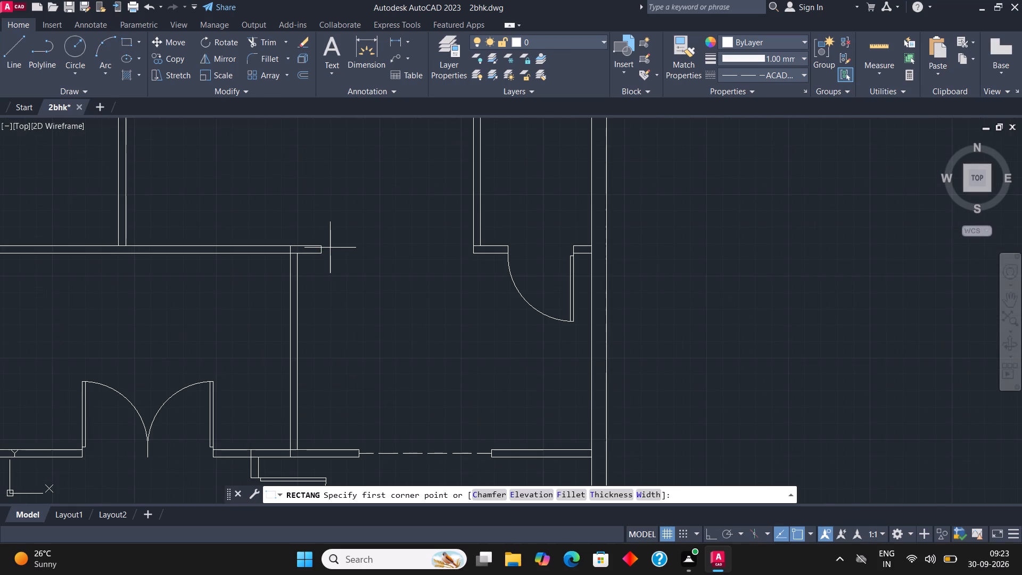
scroll(423, 242, "up", 1)
left_click(506, 248)
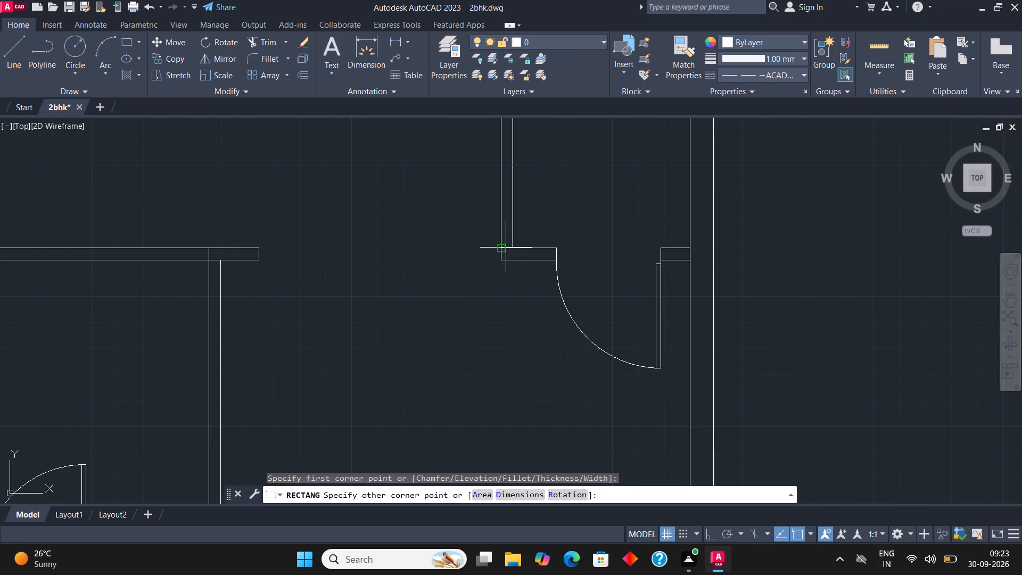
left_click(260, 262)
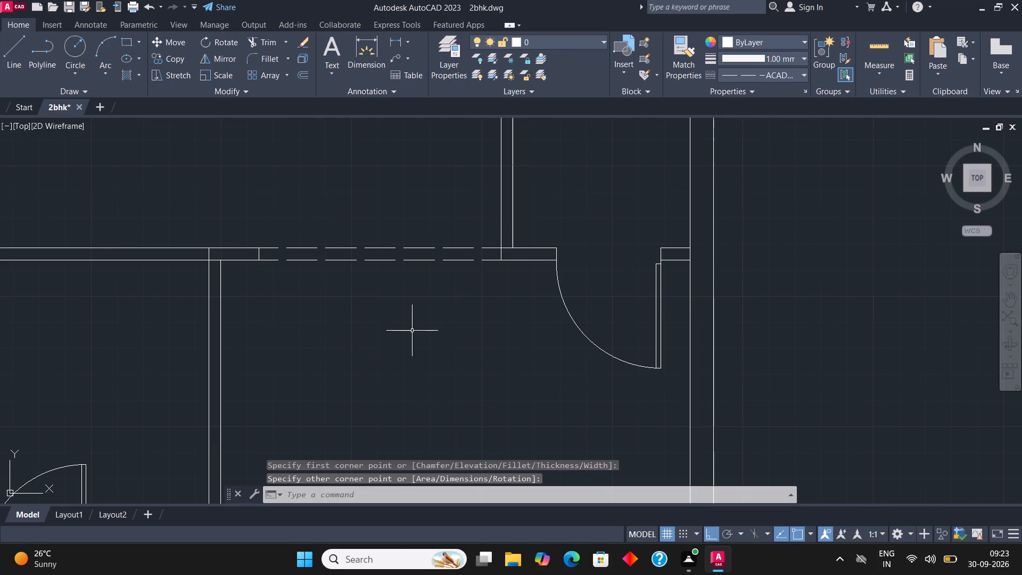
key("Escape")
scroll(421, 325, "down", 2)
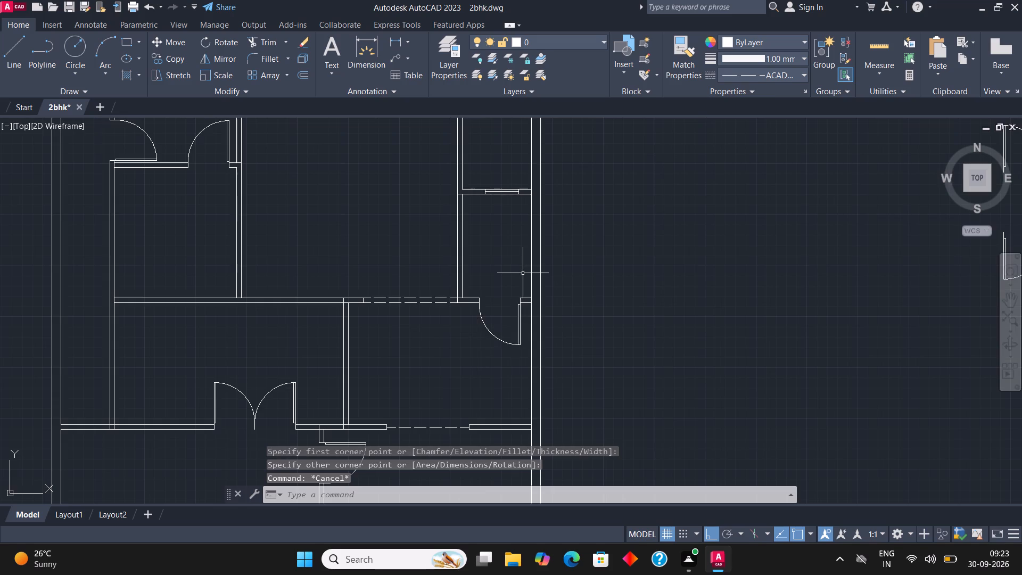
With Ortho off, copy the double door from the horizontal partition onto the bottom outer wall near the plan's lower-left corner.
scroll(521, 272, "down", 2)
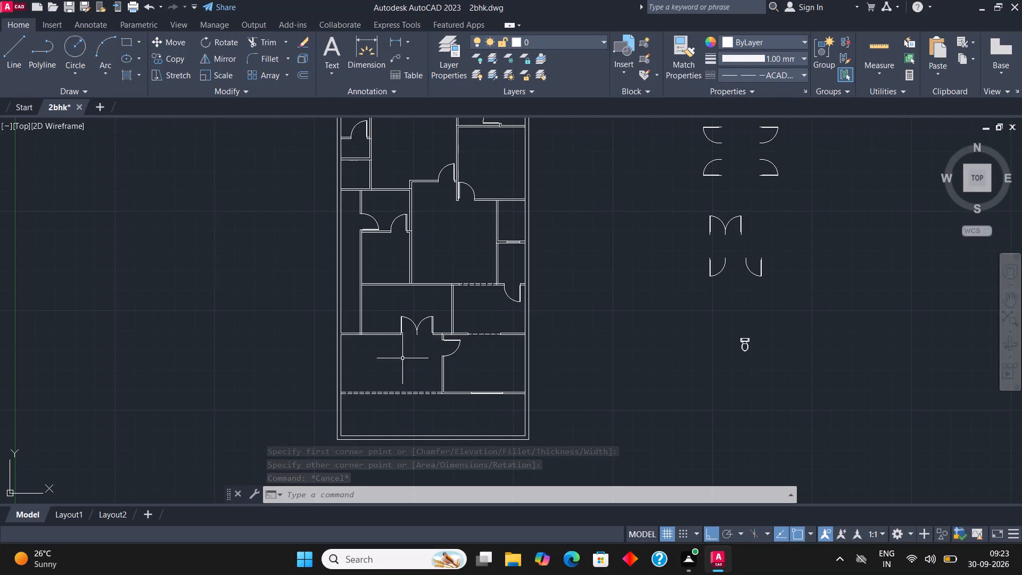
scroll(402, 334, "up", 1)
left_click_drag(435, 333, 432, 328)
left_click(419, 301)
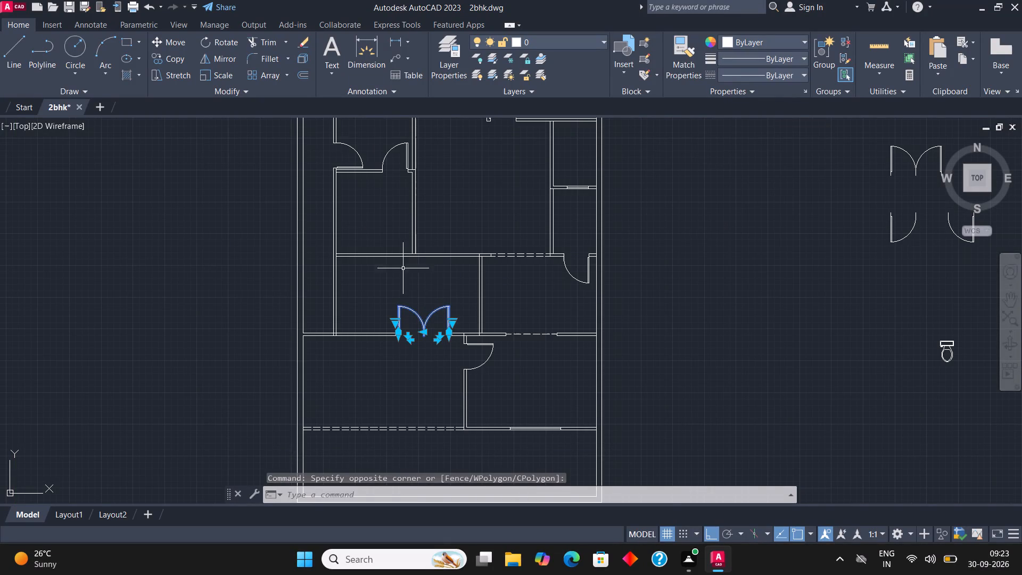
left_click(169, 53)
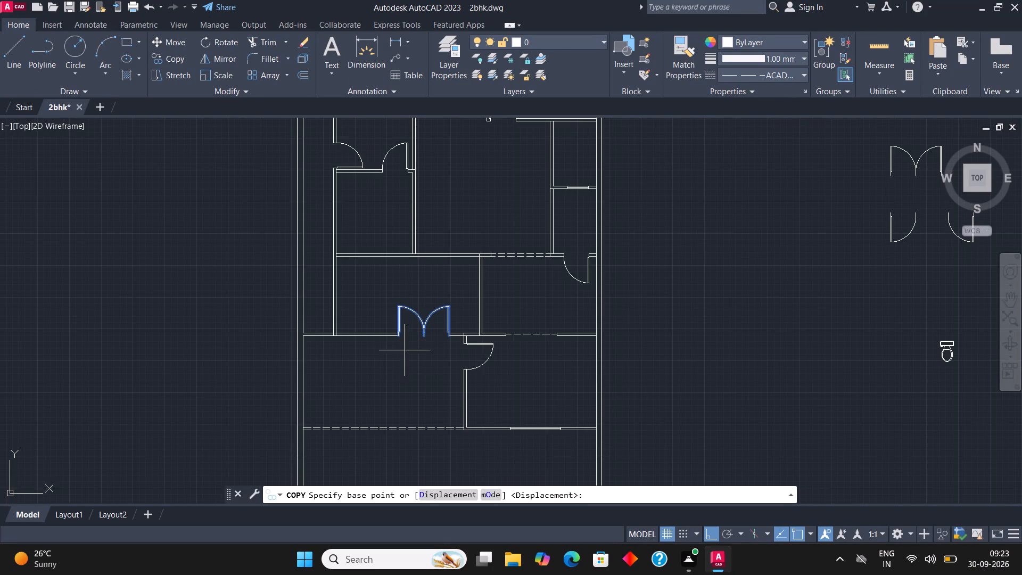
left_click(399, 334)
scroll(526, 299, "down", 2)
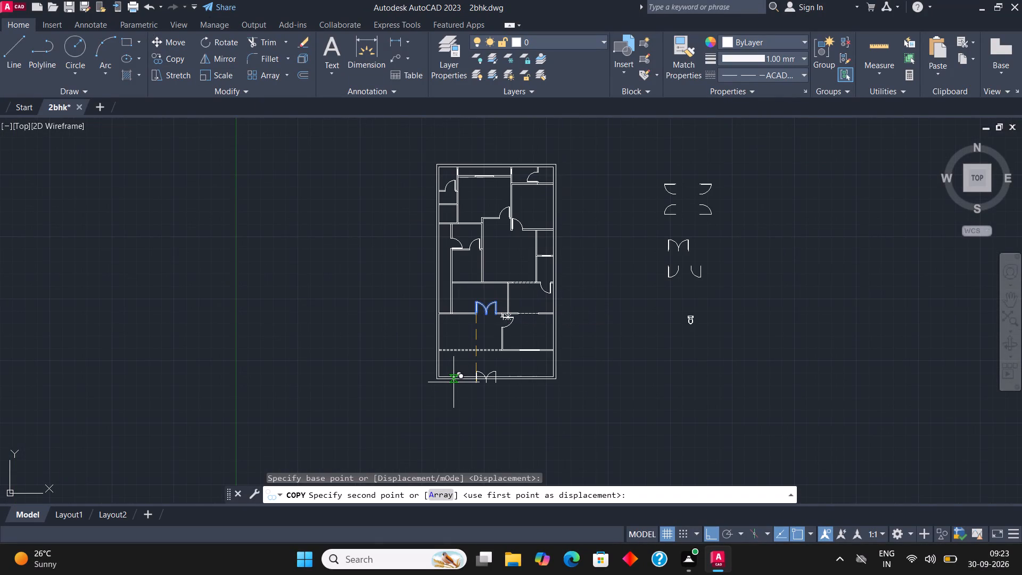
key("F8")
scroll(446, 380, "up", 4)
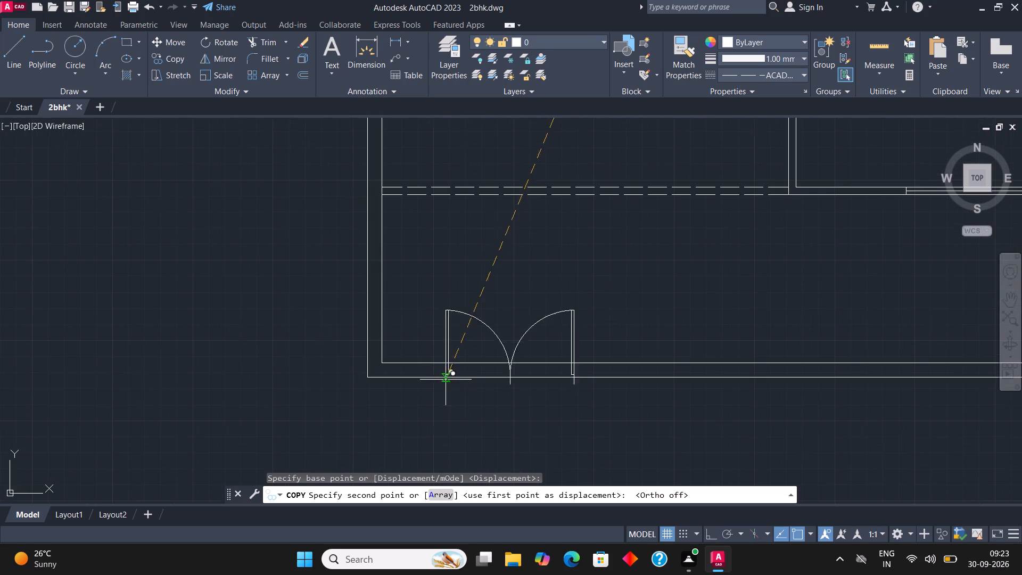
scroll(414, 376, "up", 1)
left_click(398, 376)
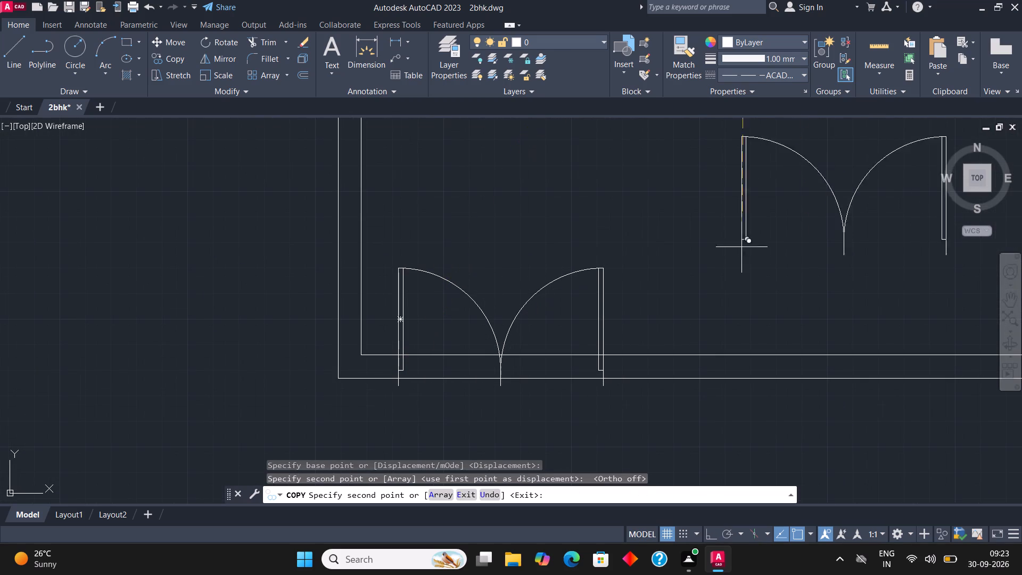
key("space")
Move the copied double door up so its jamb end sits on the outer line of the bottom wall.
left_click(562, 314)
left_click(468, 275)
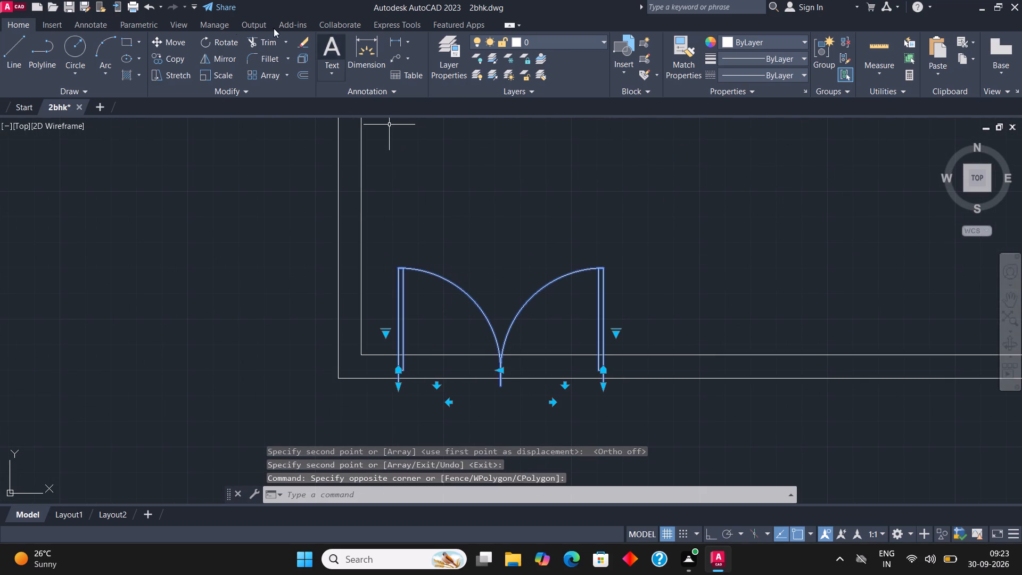
left_click(177, 41)
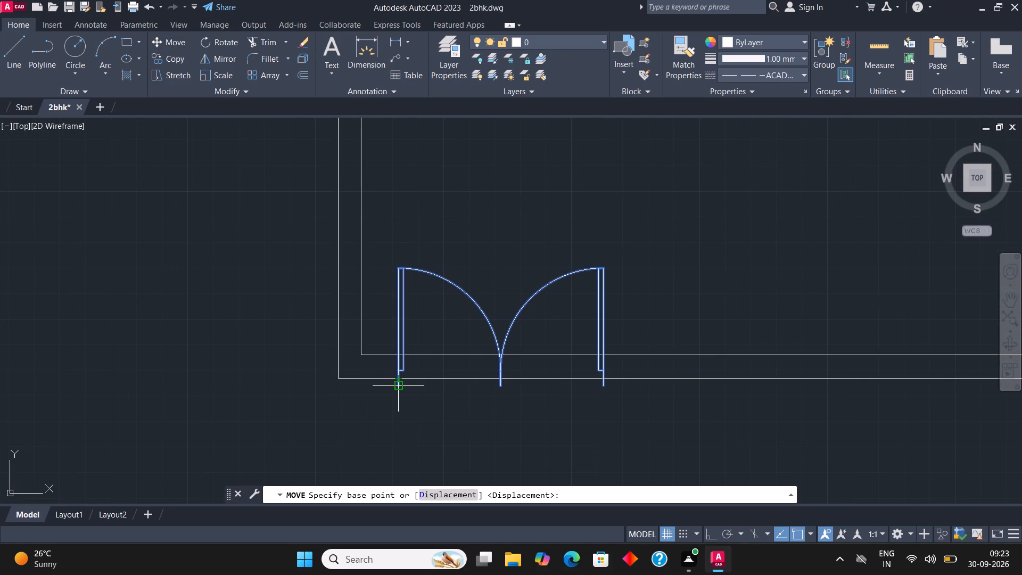
left_click(395, 383)
left_click(396, 377)
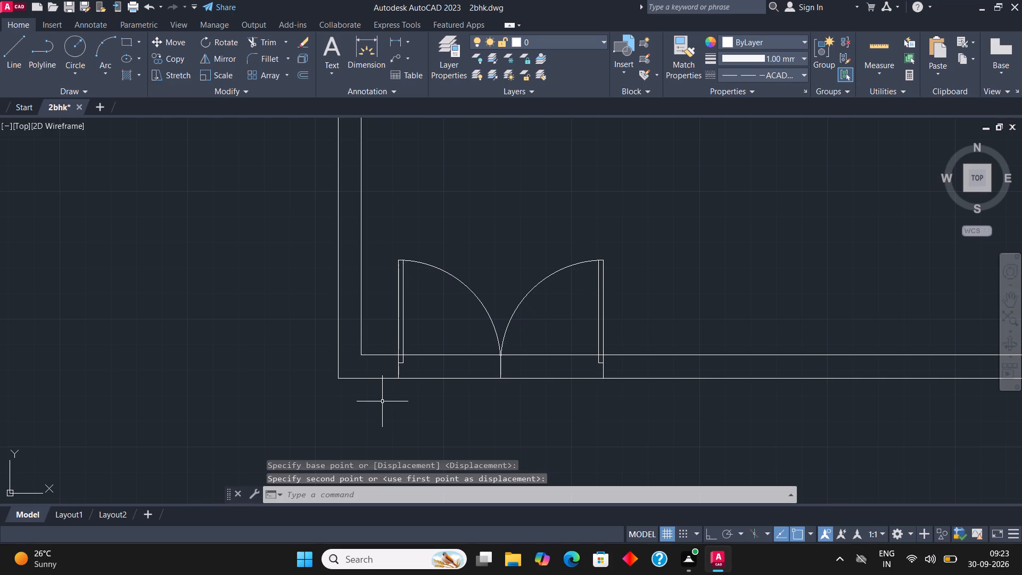
key("space")
scroll(398, 423, "down", 4)
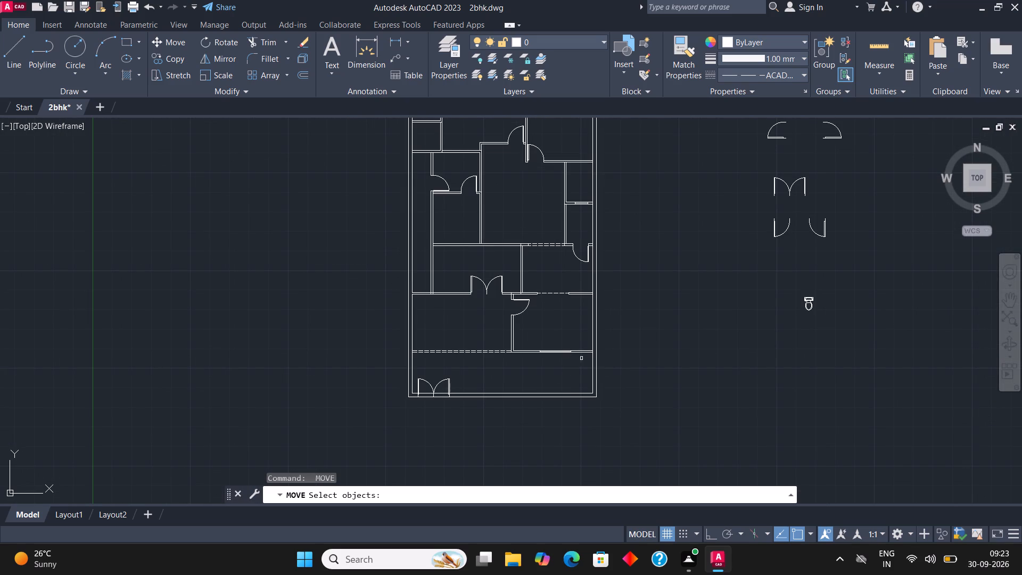
key("Escape")
Scale up the double door on the bottom outer wall freehand, using its left jamb end on the outer wall line as base point.
scroll(425, 393, "up", 2)
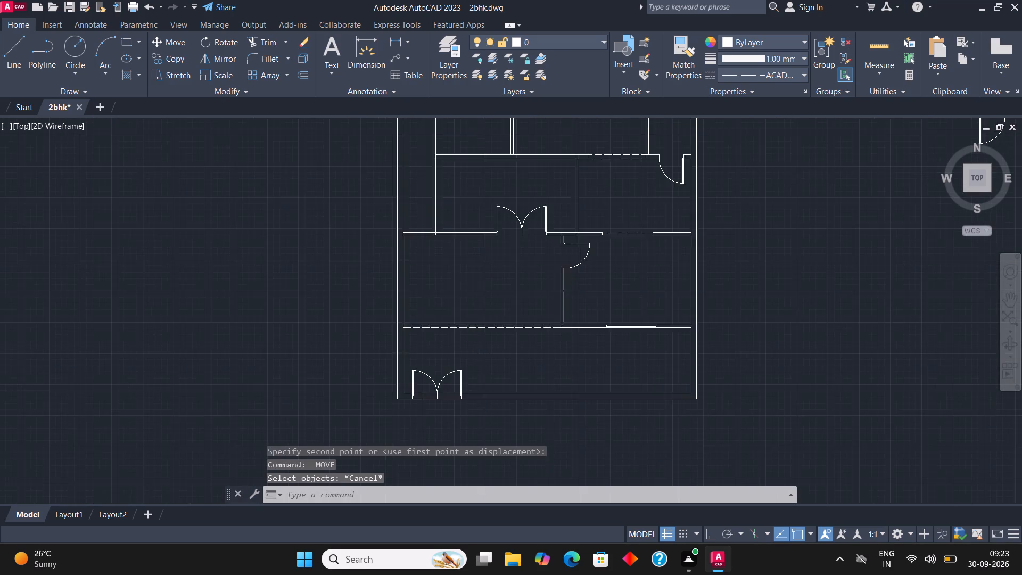
left_click(451, 390)
left_click(439, 378)
scroll(474, 378, "up", 1)
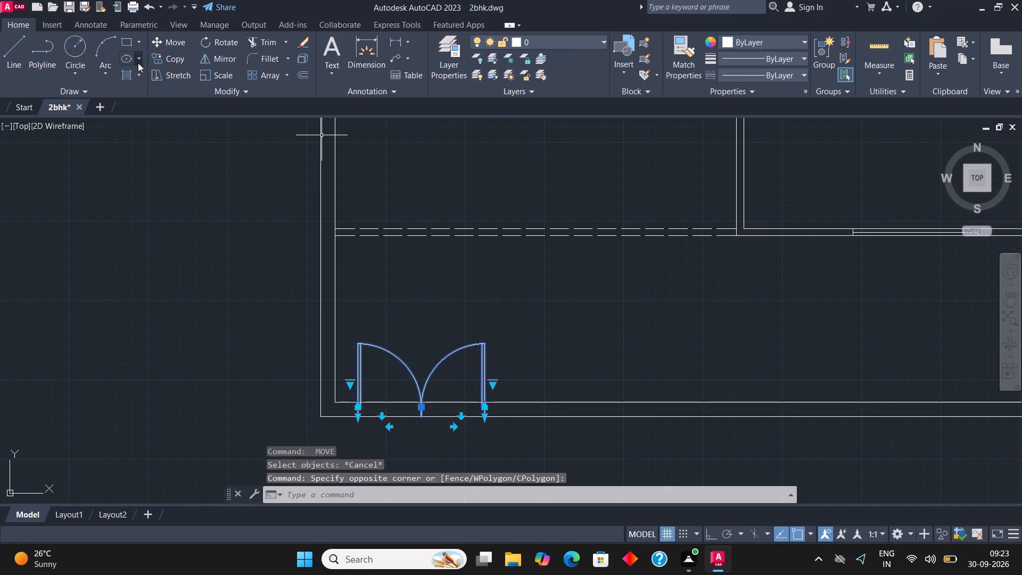
left_click(226, 72)
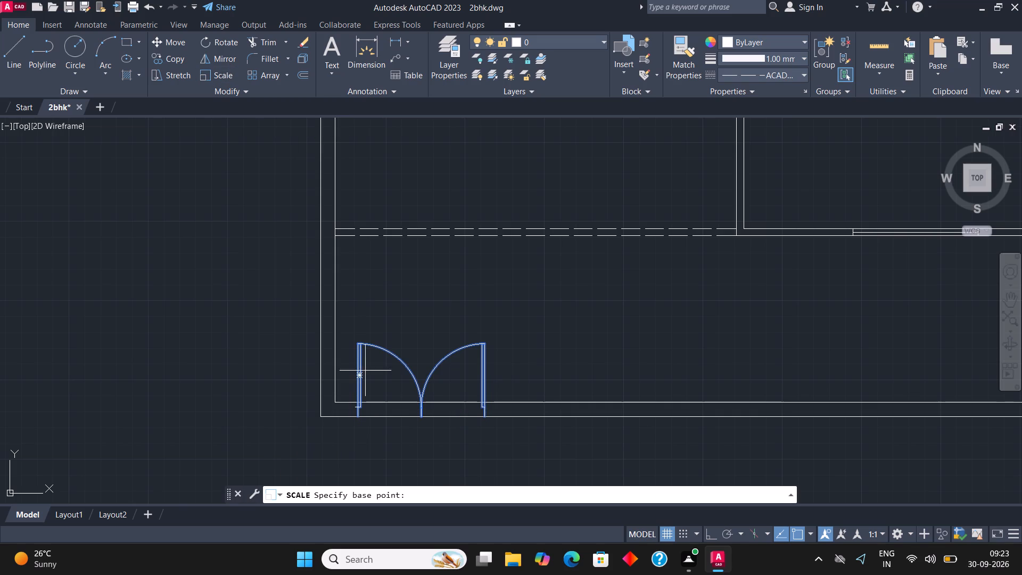
left_click(357, 417)
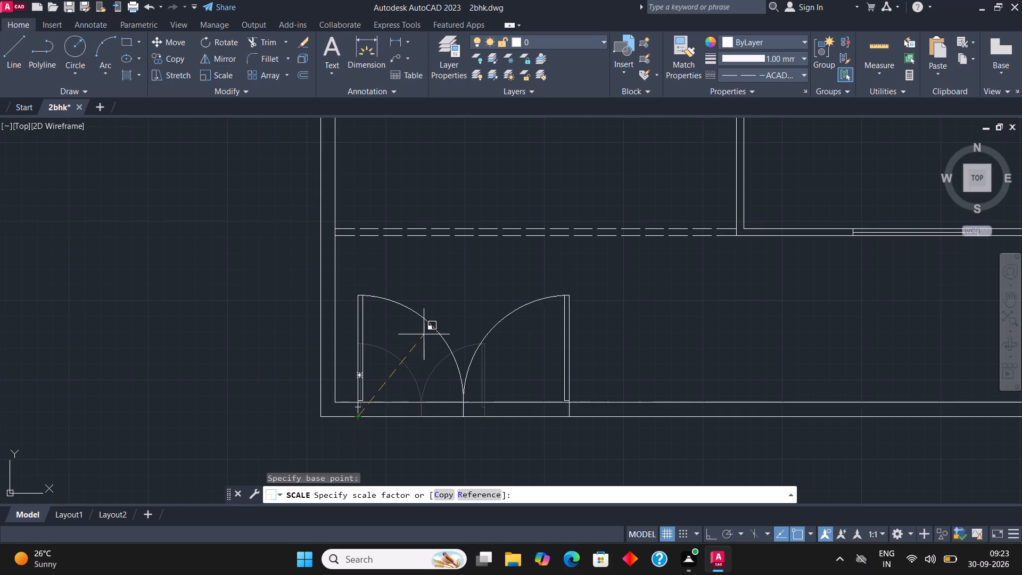
left_click(418, 332)
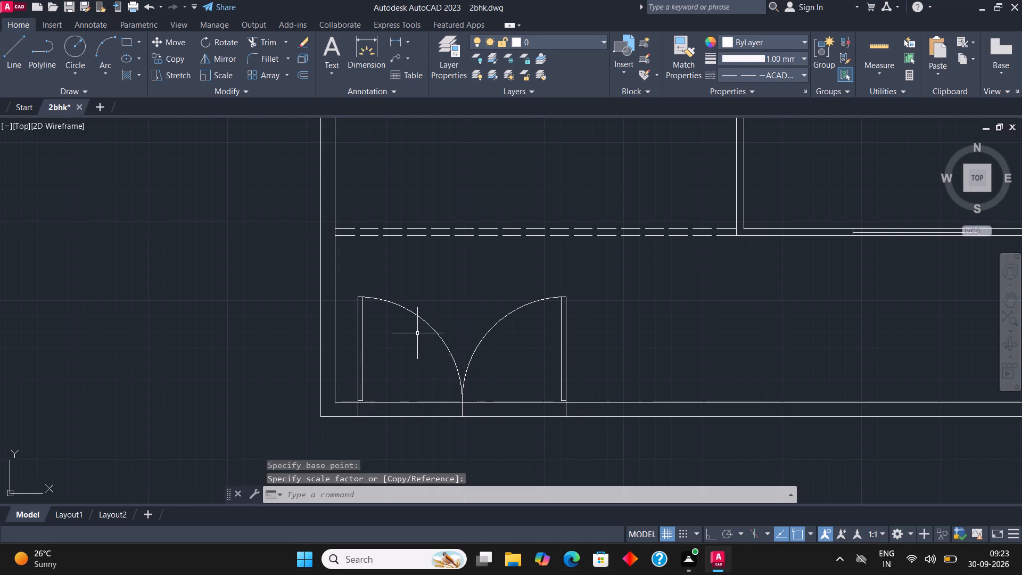
key("Escape")
Copy the left leaf of the enlarged double door along the bottom outer wall, just right of the double door.
scroll(348, 334, "down", 3)
scroll(423, 348, "up", 3)
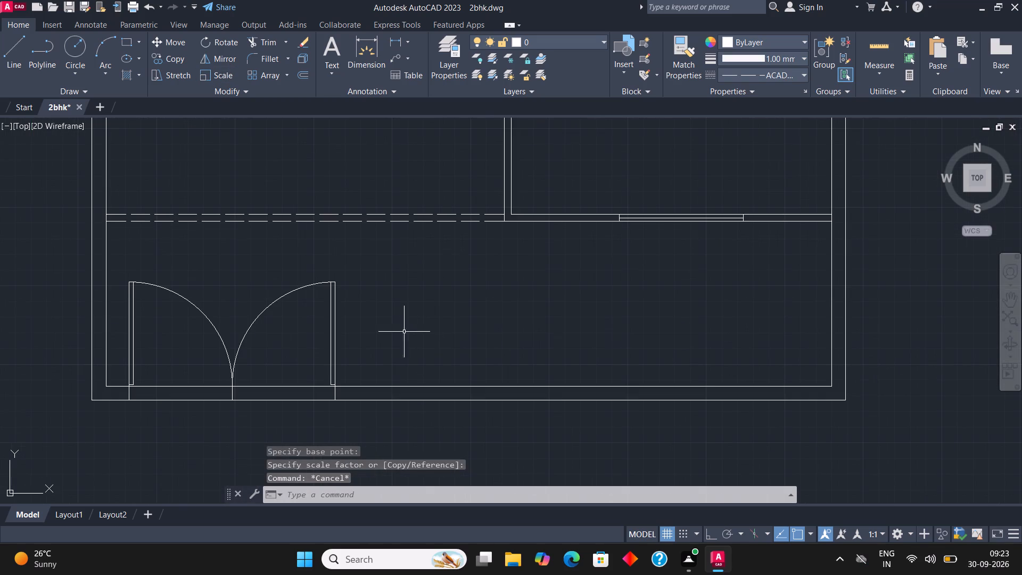
left_click(240, 327)
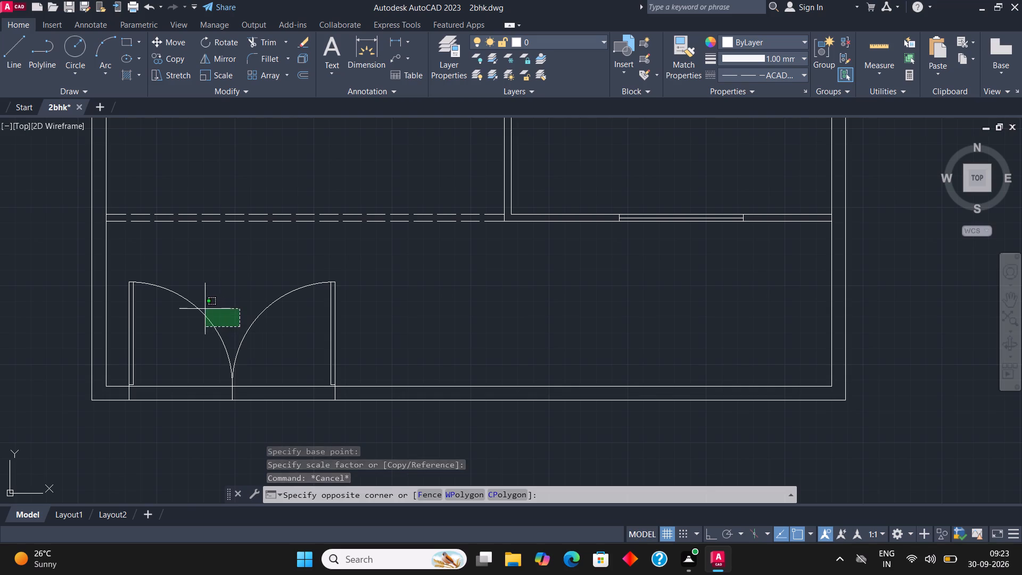
left_click(204, 308)
left_click(160, 63)
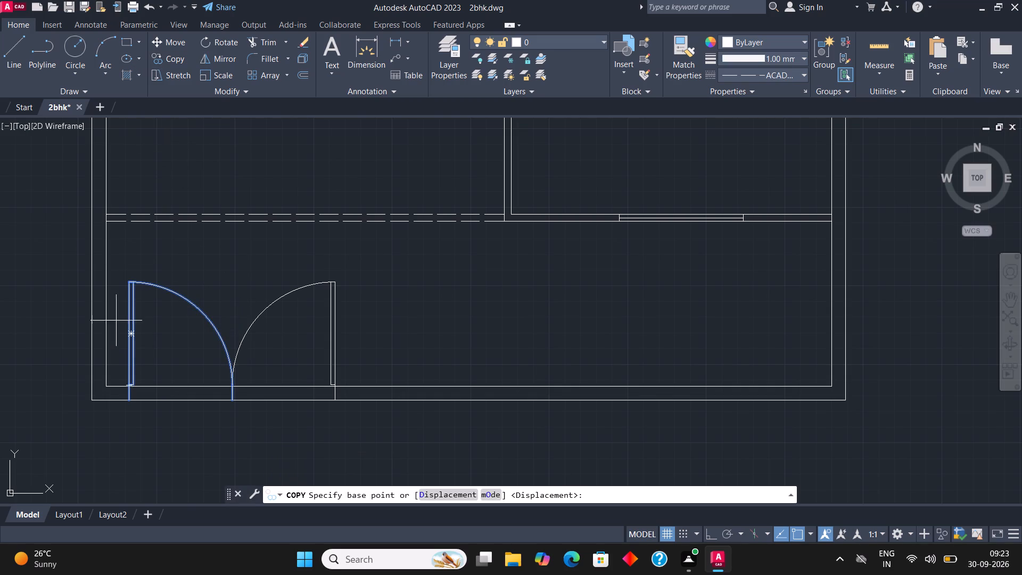
left_click(126, 401)
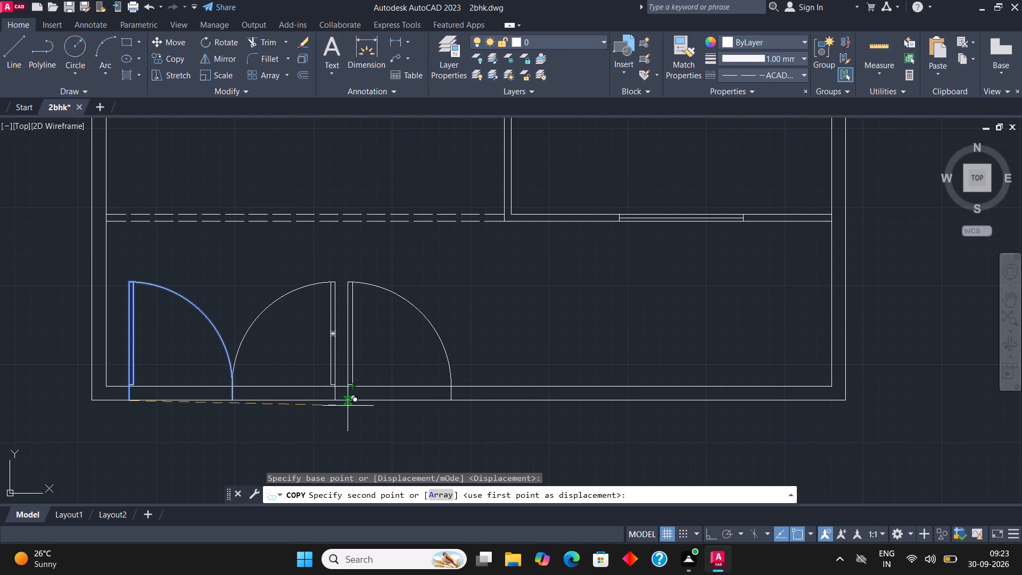
left_click(348, 401)
key("Escape")
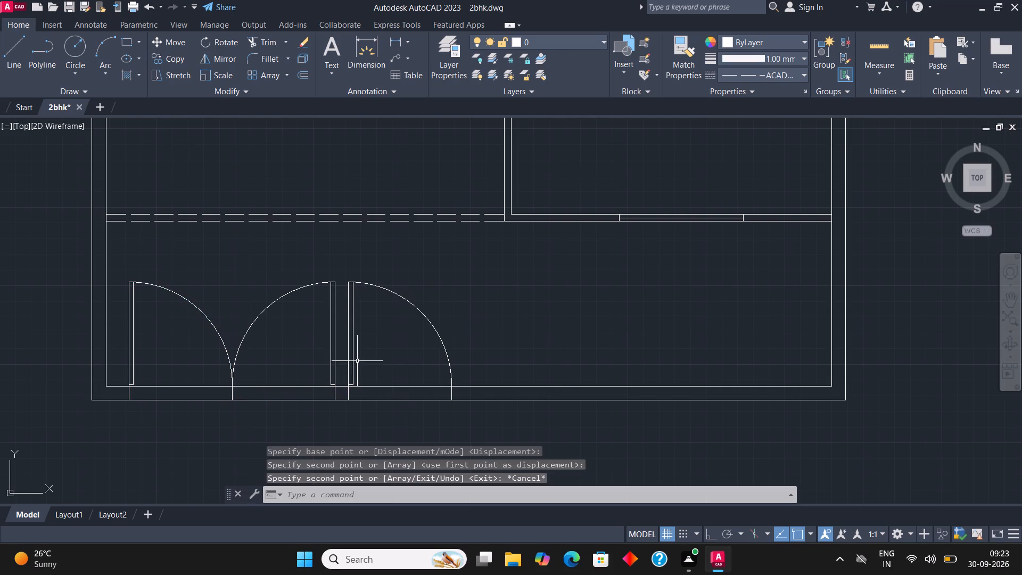
Scale the copied single door slightly smaller about its left jamb end on the outer wall line.
left_click(355, 355)
left_click(216, 75)
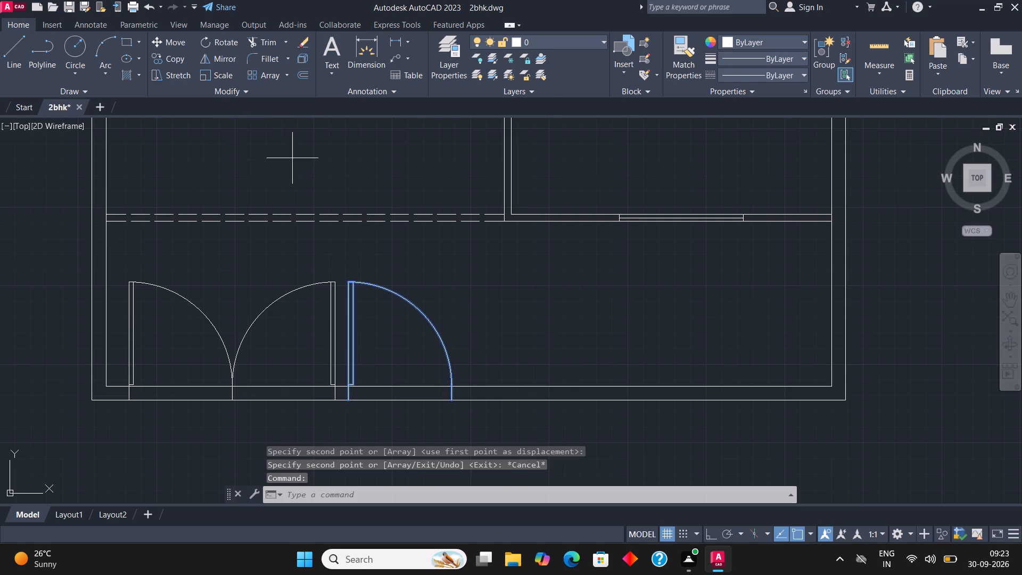
left_click(351, 401)
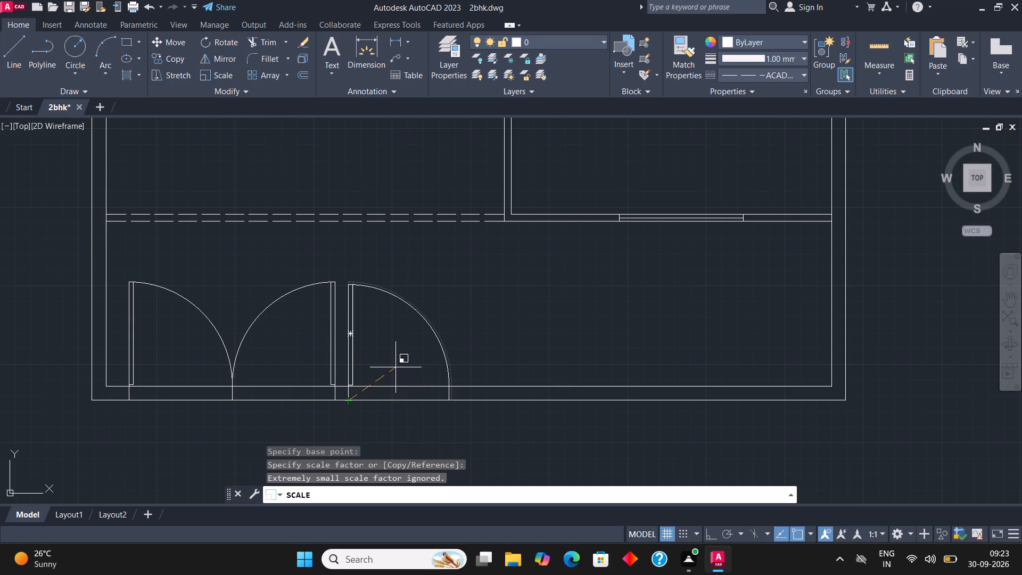
left_click(393, 373)
key("Escape")
Draw a wall-width window rectangle in the left partition of the room with the double door, midway along its height.
scroll(482, 340, "down", 3)
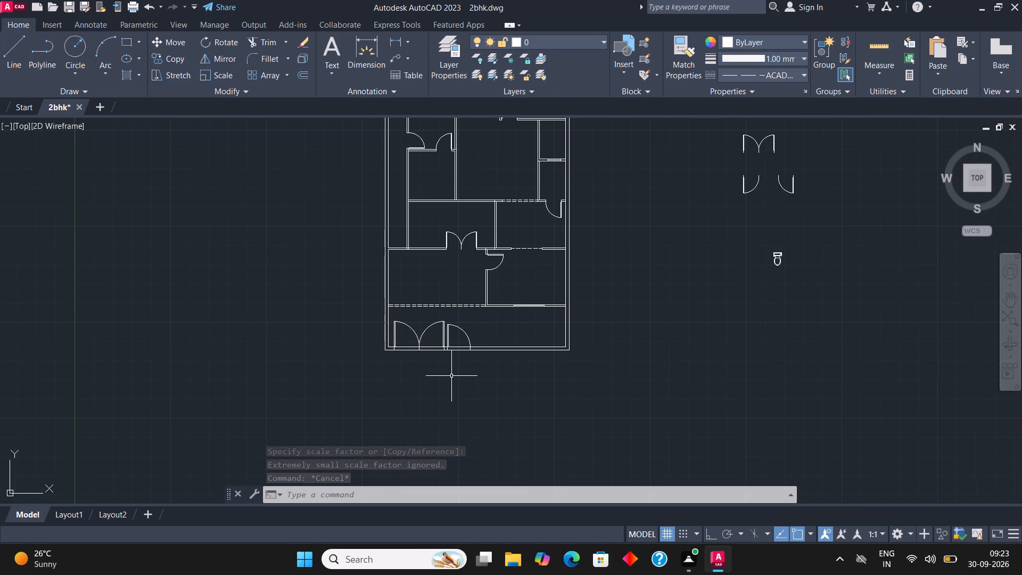
scroll(453, 389, "down", 1)
scroll(472, 345, "up", 1)
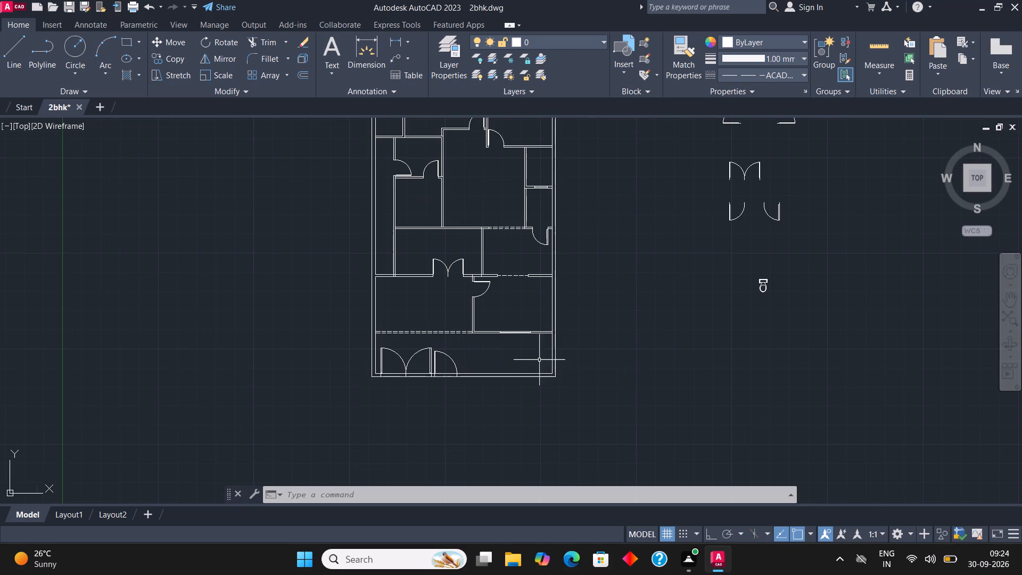
scroll(490, 364, "down", 1)
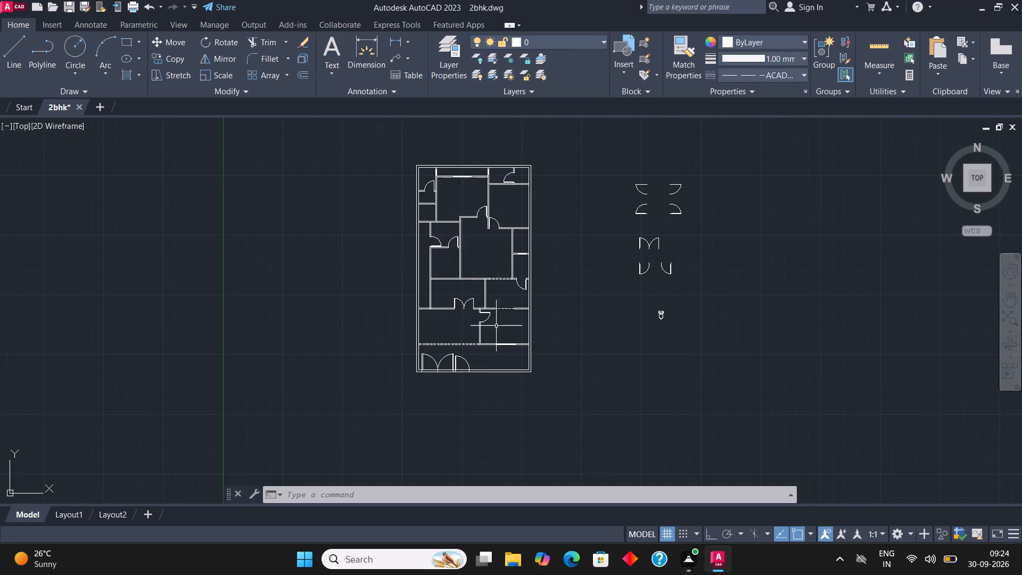
scroll(498, 322, "up", 2)
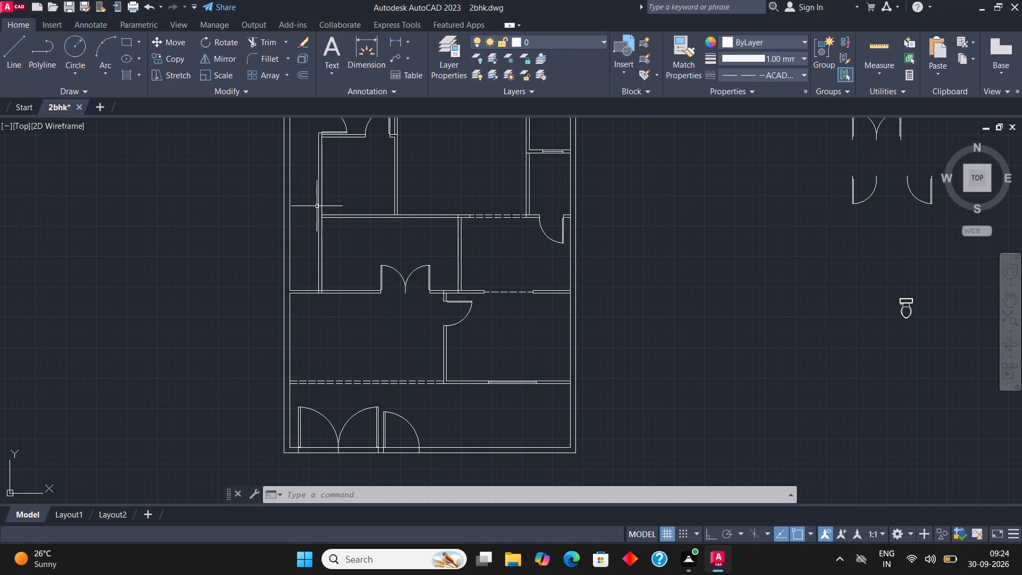
scroll(317, 206, "up", 1)
left_click(123, 36)
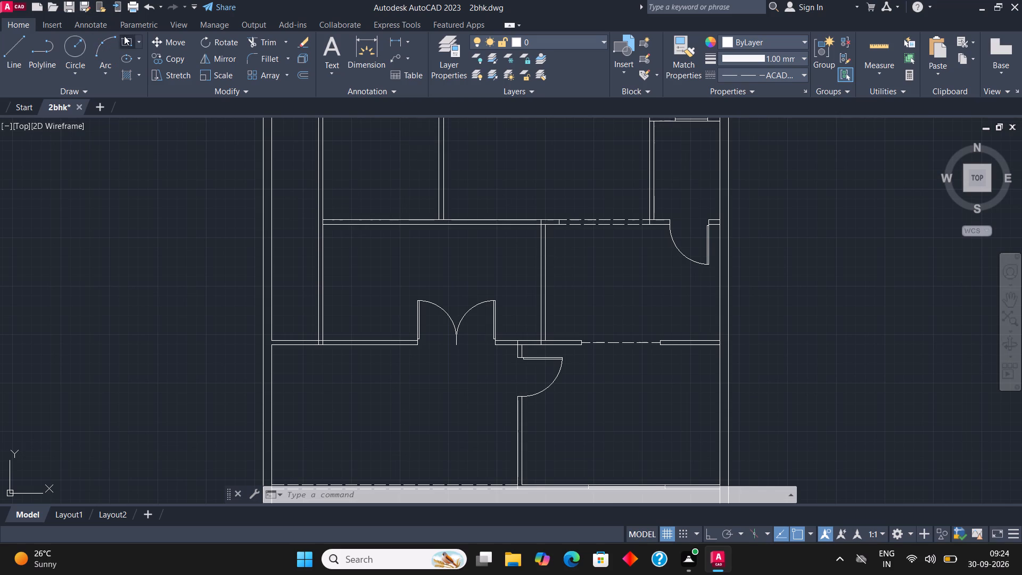
scroll(335, 255, "up", 2)
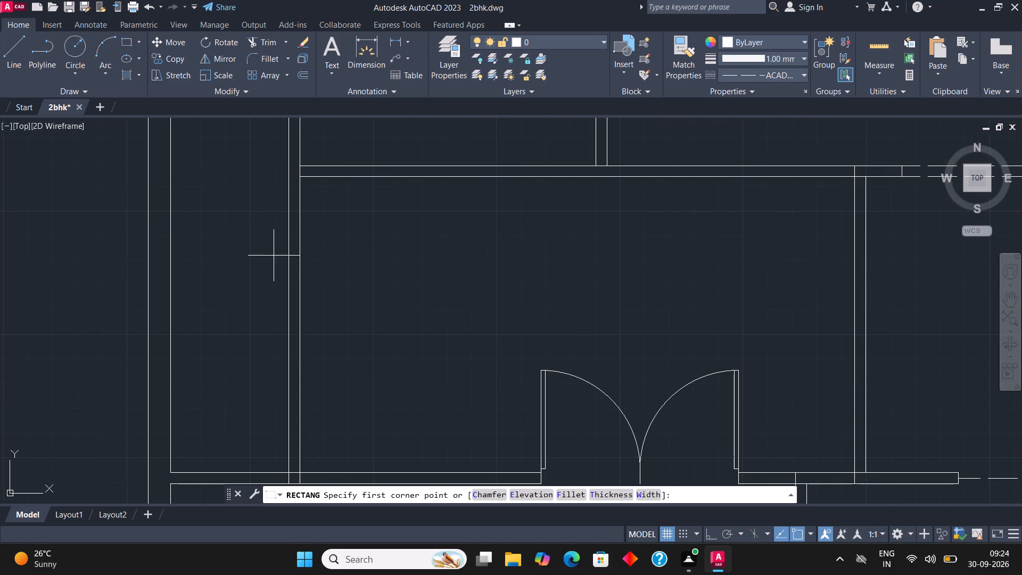
left_click(285, 249)
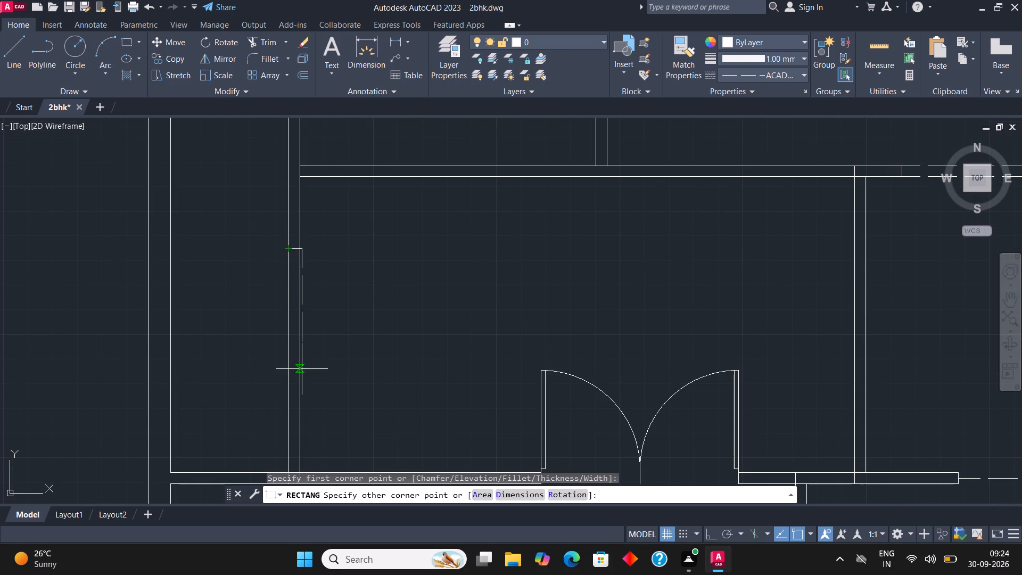
left_click(299, 374)
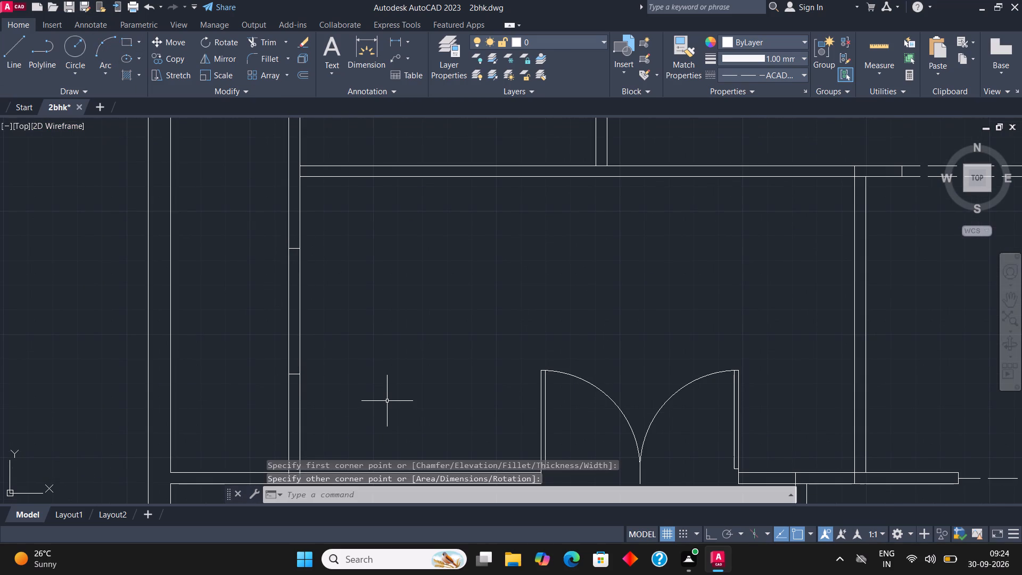
Make ByLayer the current linetype and draw the window's centre line between the midpoints of the rectangle's short sides.
type("li")
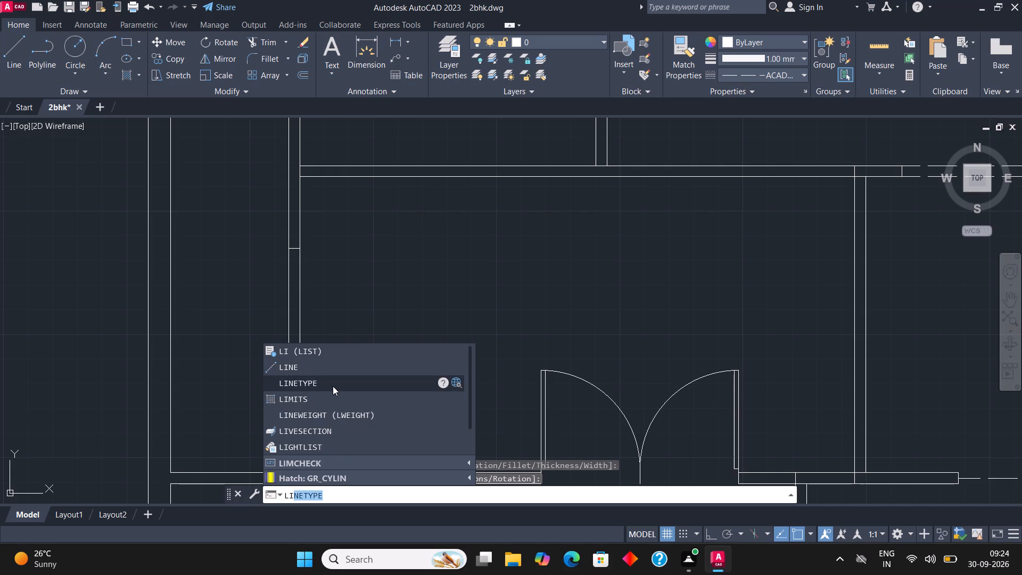
left_click(333, 385)
left_click(499, 234)
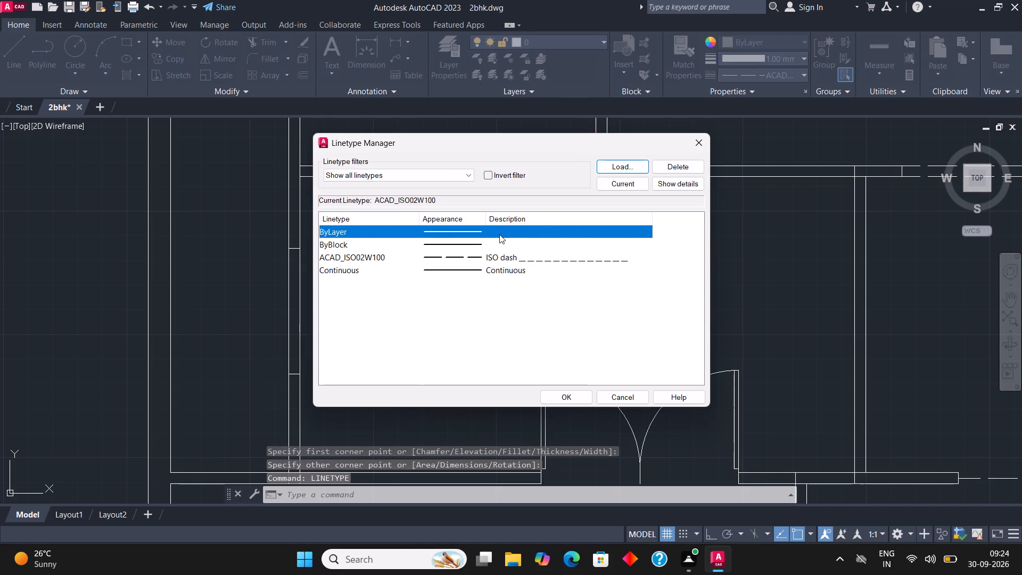
left_click(610, 183)
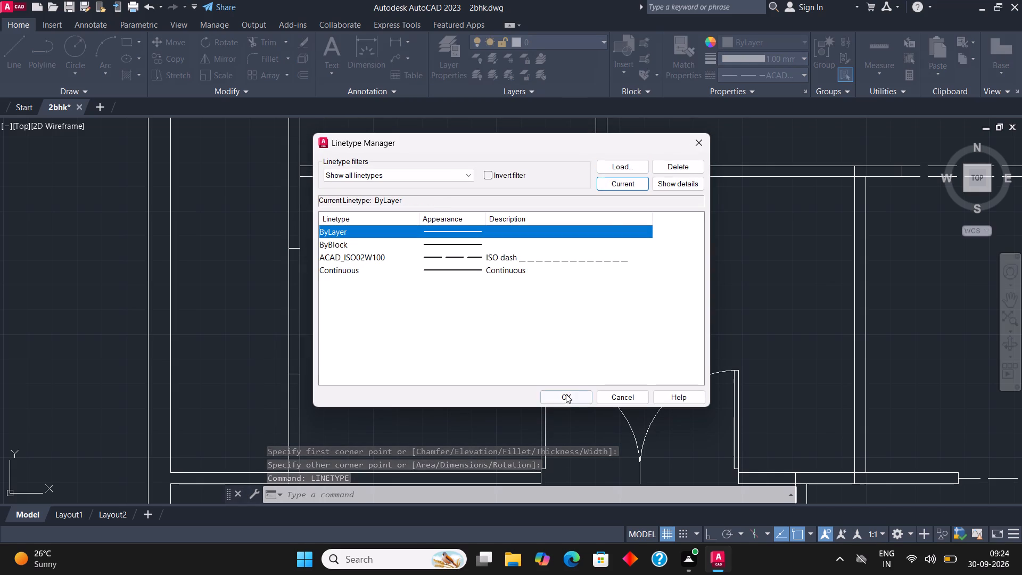
left_click(566, 396)
left_click(14, 57)
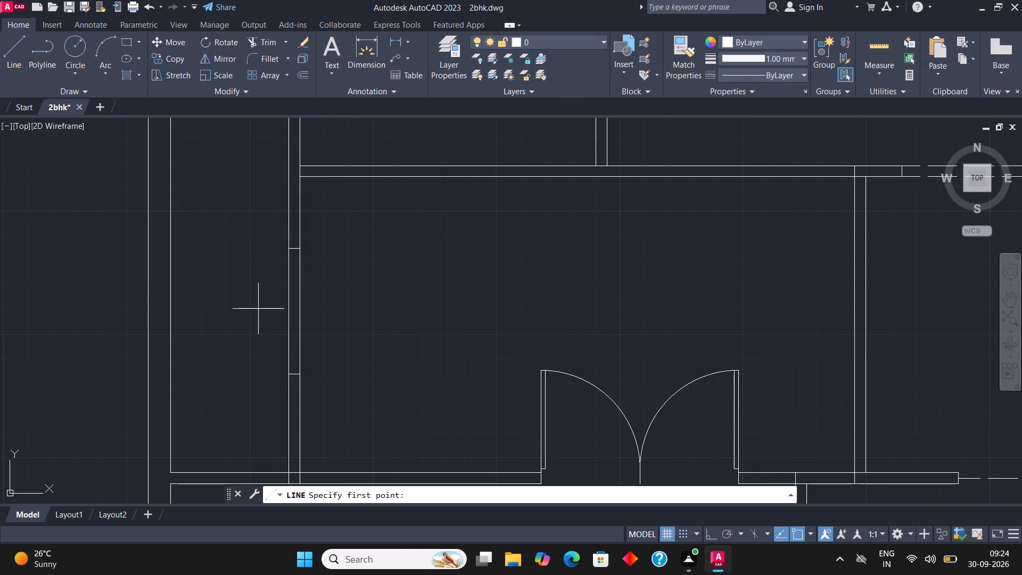
left_click(292, 374)
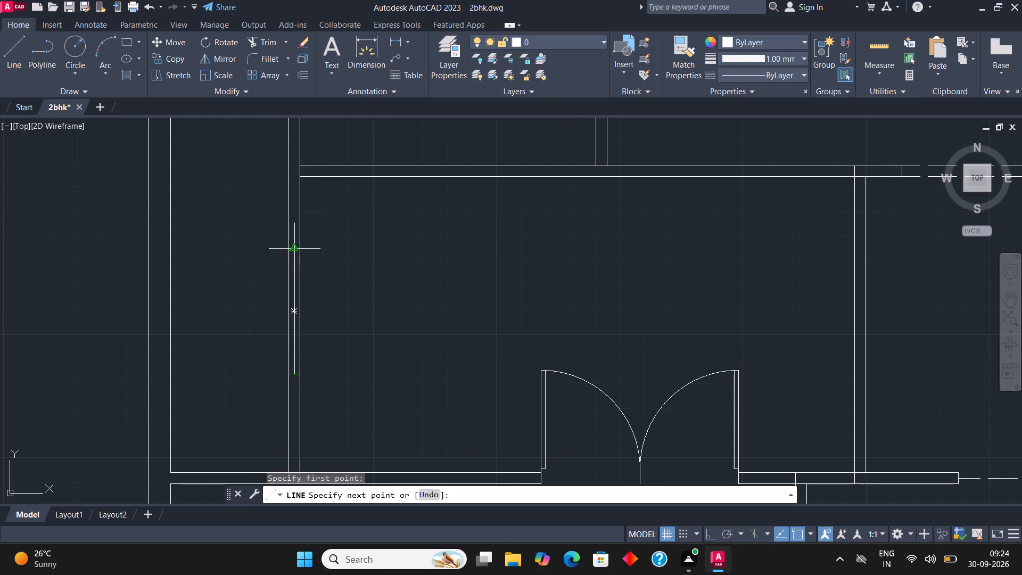
left_click(292, 249)
key("Escape")
Copy the window rectangle and its centre line up the same left partition into the room above.
scroll(372, 357, "down", 2)
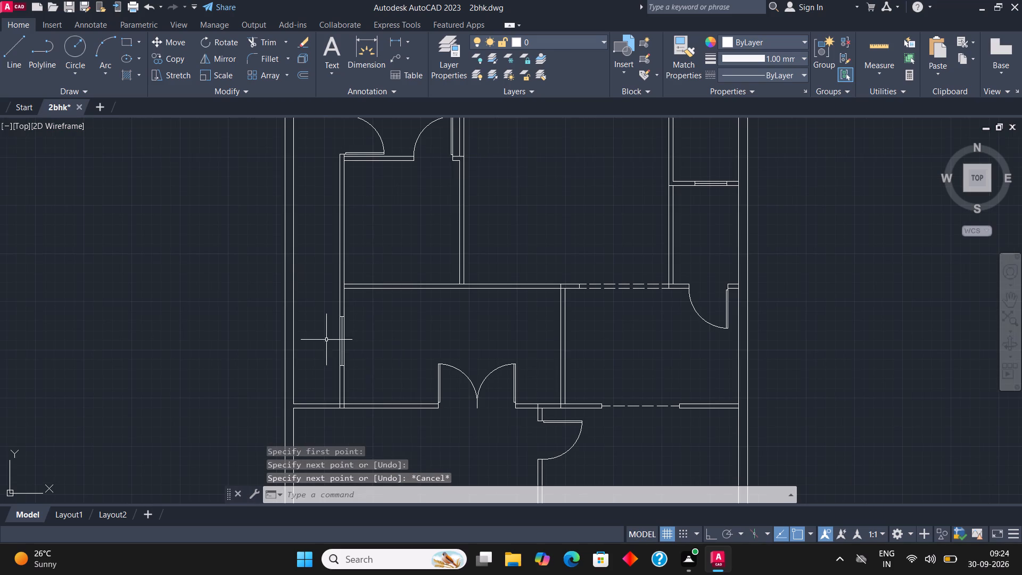
scroll(392, 387, "down", 1)
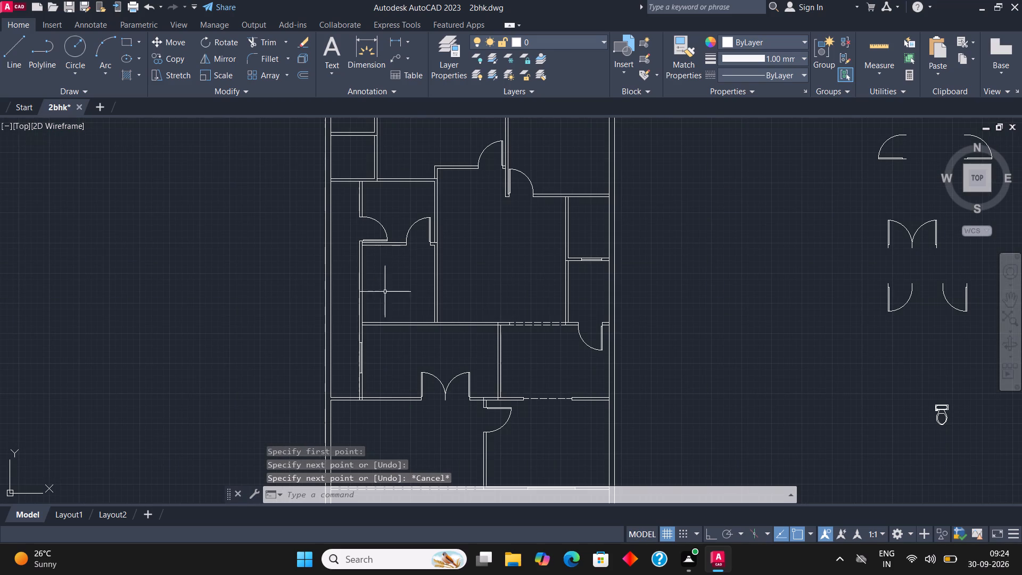
scroll(376, 334, "up", 2)
left_click(321, 440)
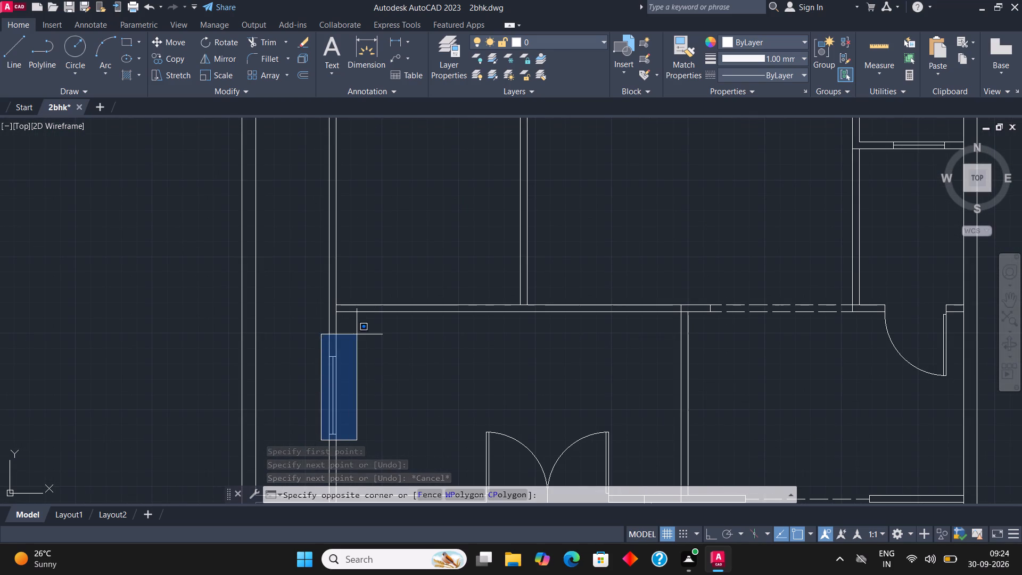
left_click(357, 334)
left_click(173, 62)
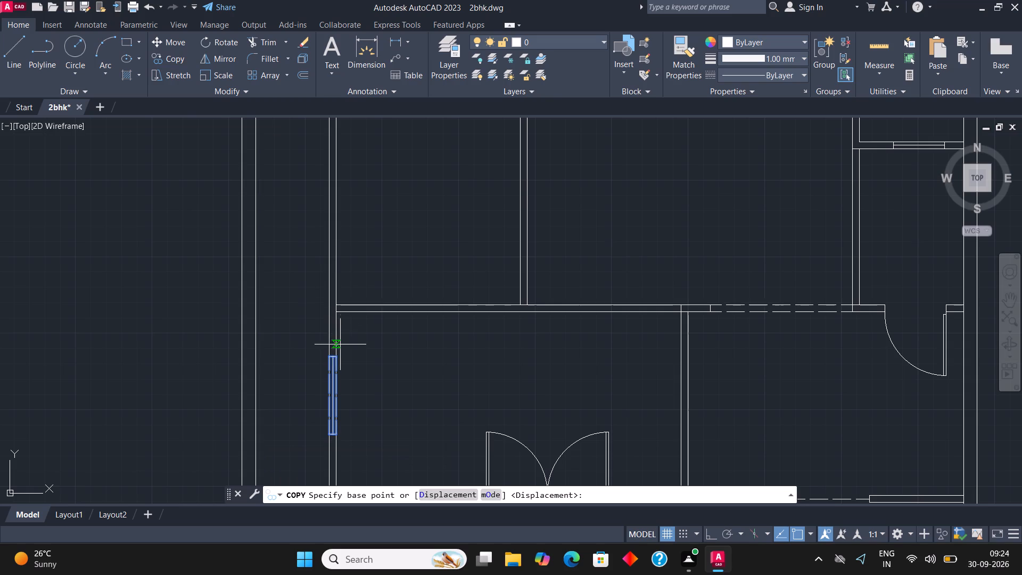
left_click(336, 351)
scroll(341, 331, "down", 3)
scroll(335, 297, "up", 3)
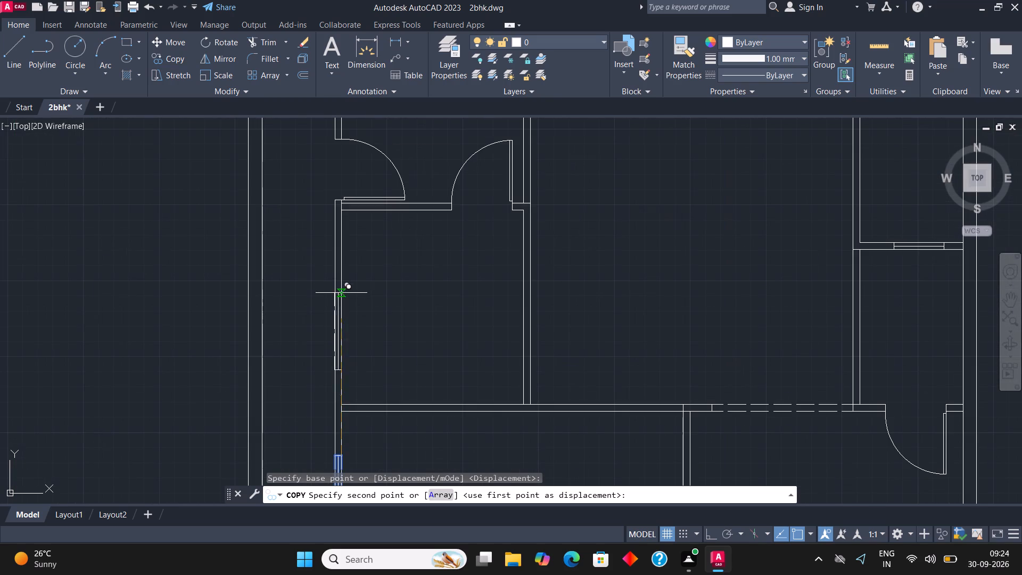
left_click(342, 266)
key("Escape")
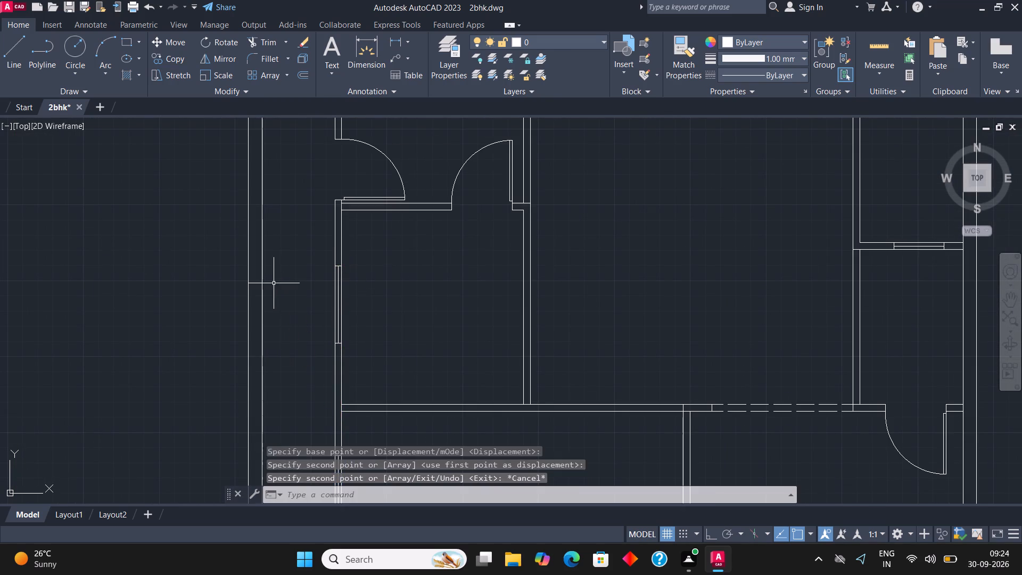
Draw two short vertical lines across the partition above the small room along the right outer wall, one near each side of that room.
scroll(300, 324, "down", 2)
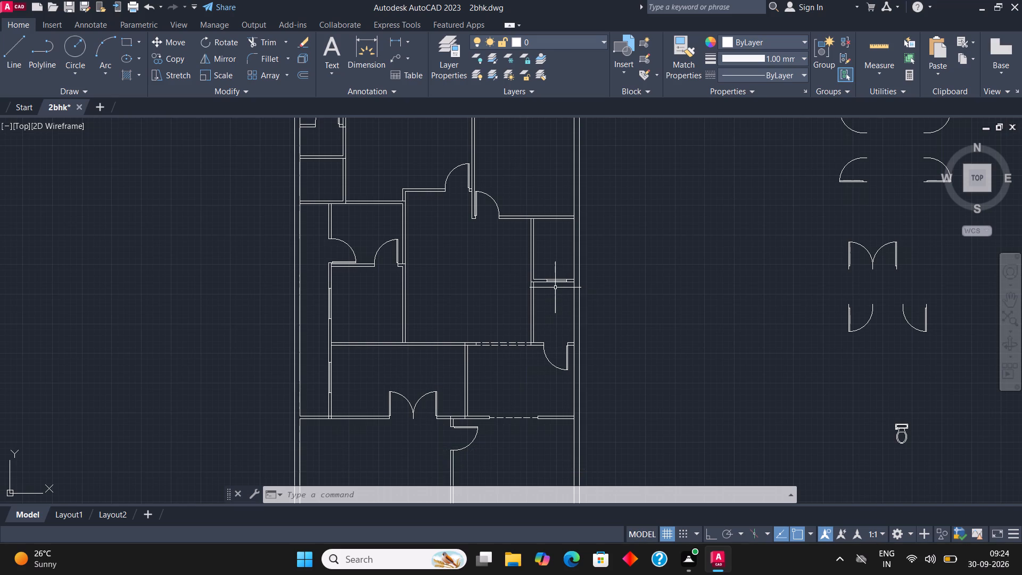
scroll(562, 209, "up", 3)
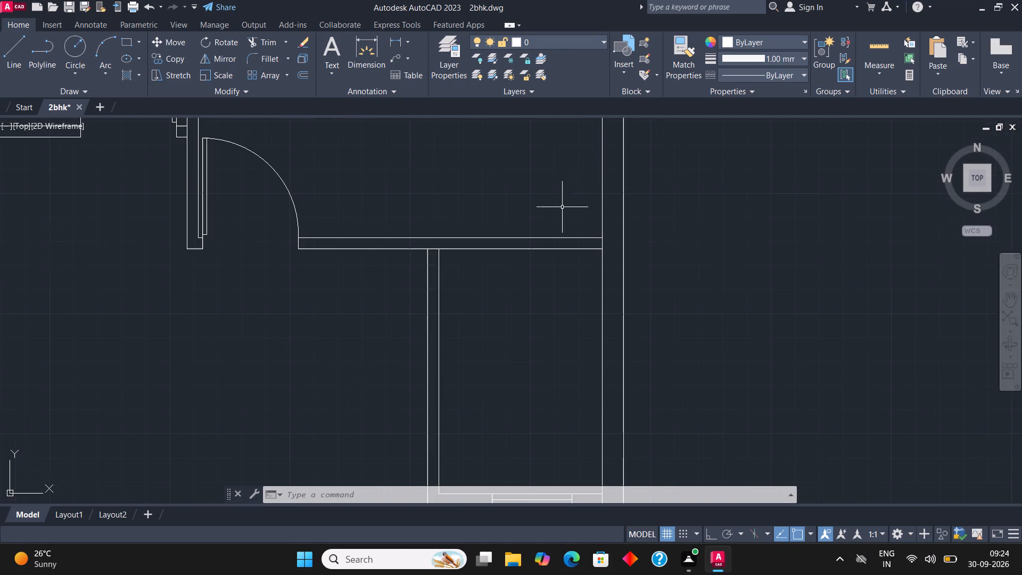
scroll(539, 252, "up", 1)
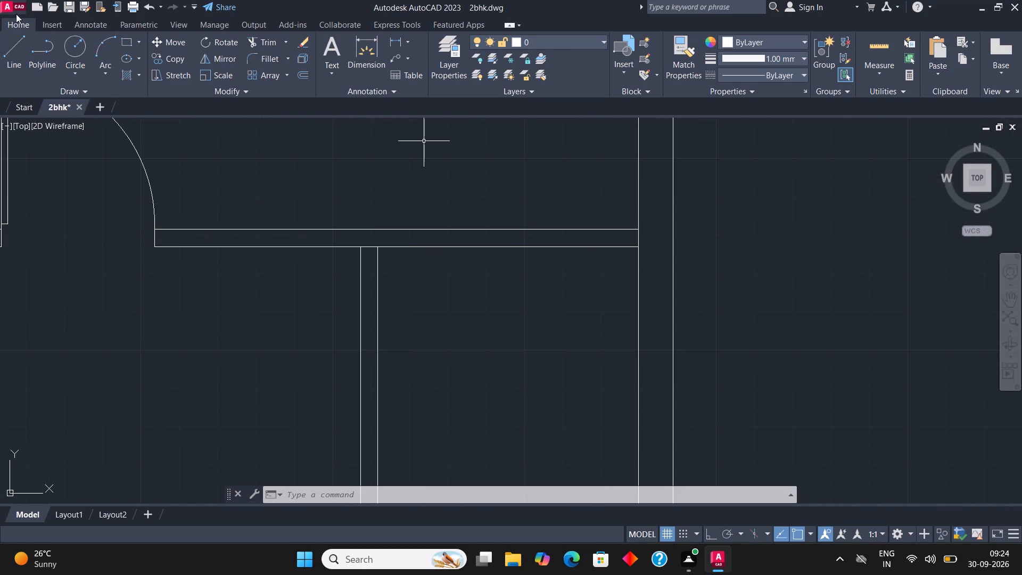
left_click(13, 50)
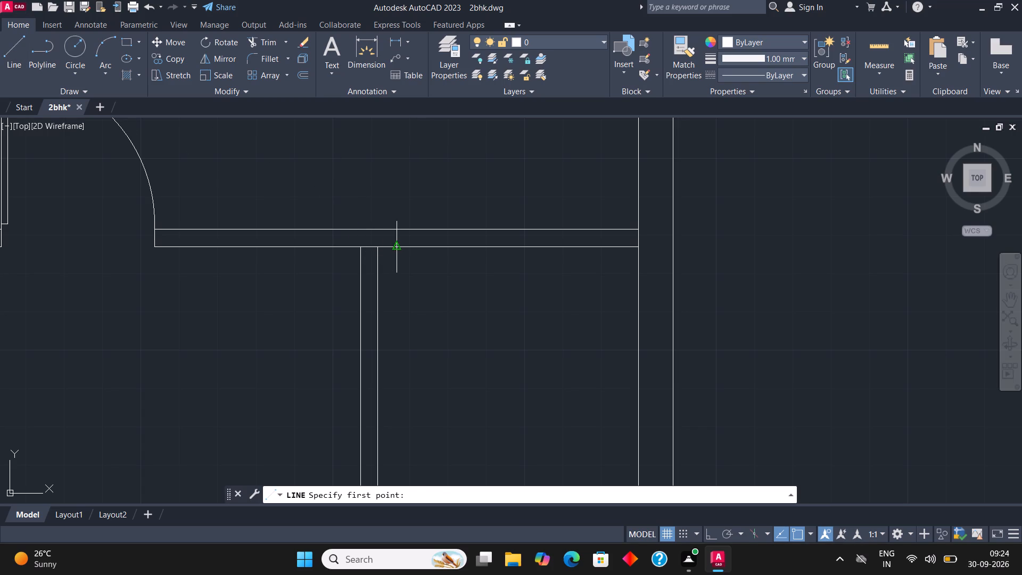
left_click(399, 250)
key("F8")
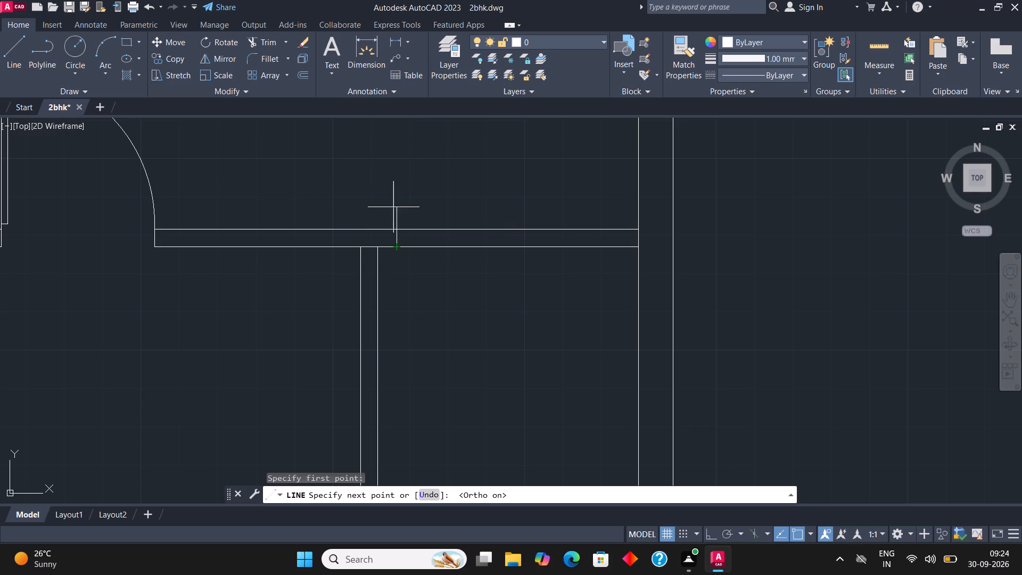
left_click(393, 207)
key("Escape")
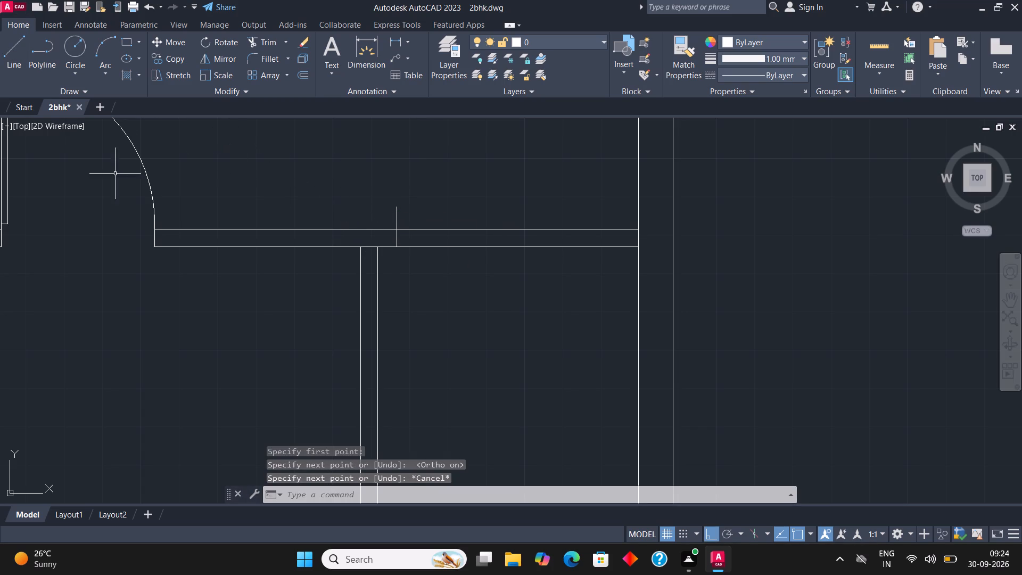
left_click(13, 45)
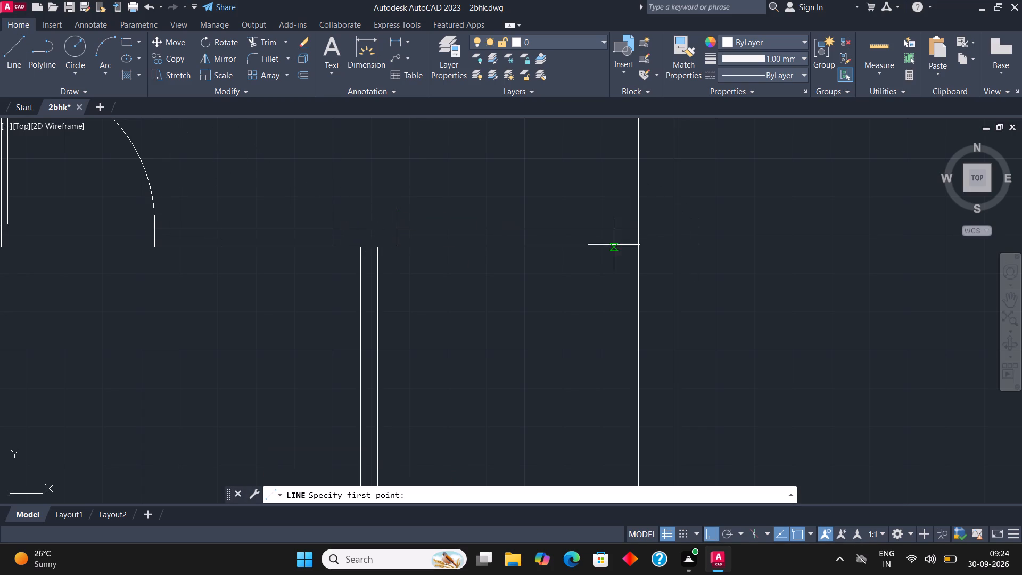
left_click(619, 247)
left_click(617, 203)
key("Escape")
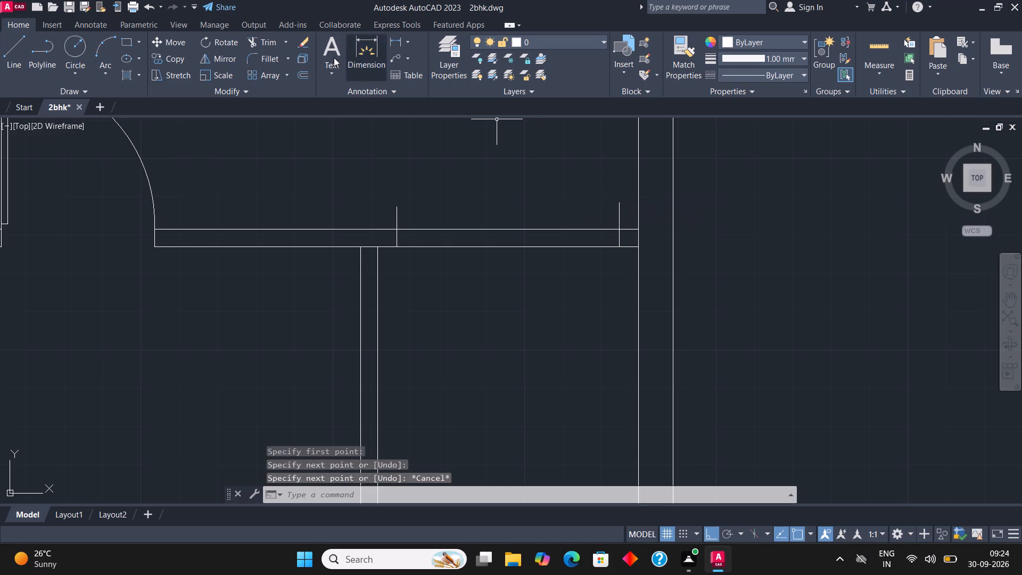
Trim the overhanging ends of both lines and the two wall lines between them to cut an opening in the partition.
left_click(266, 40)
left_click(384, 219)
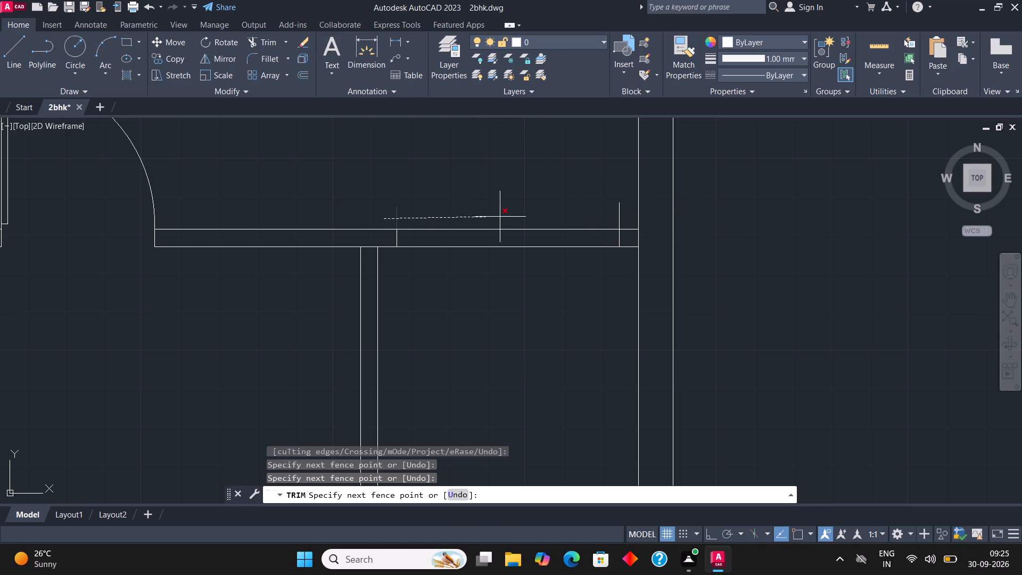
left_click(617, 215)
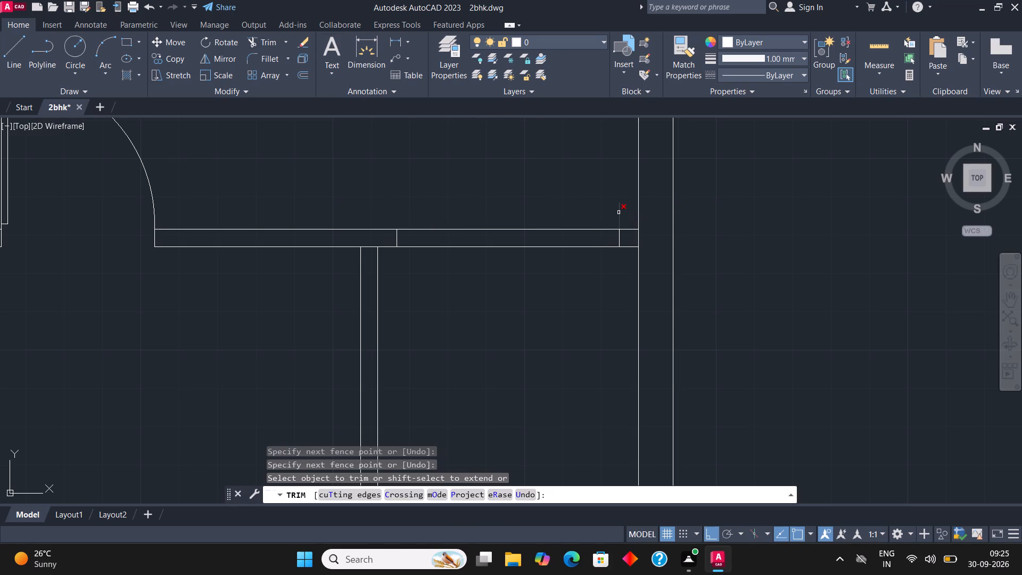
left_click(619, 212)
left_click(506, 227)
left_click(498, 320)
Draw a single line across the new opening between the midpoints of its two jamb ends.
left_click(9, 45)
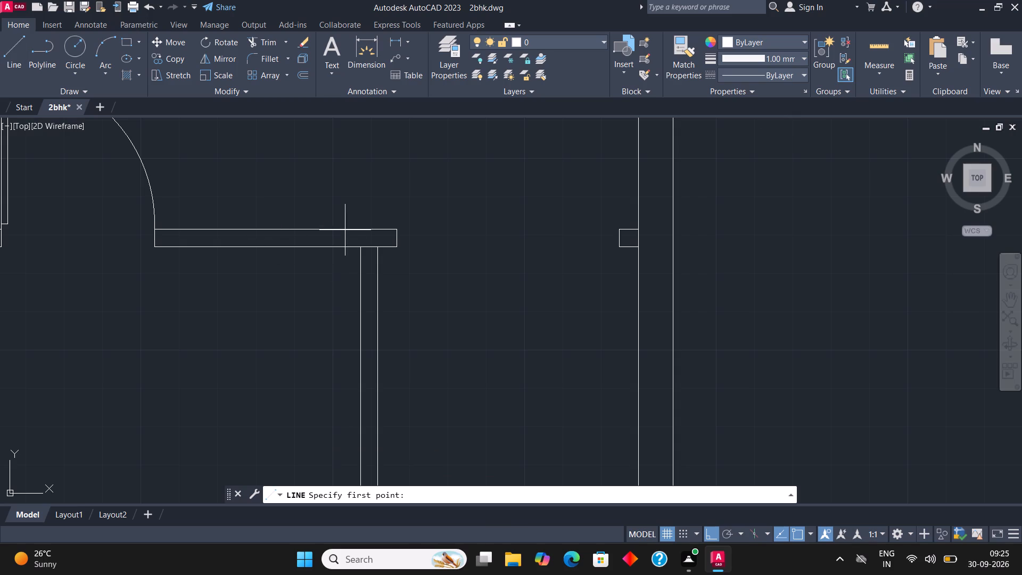
left_click(397, 241)
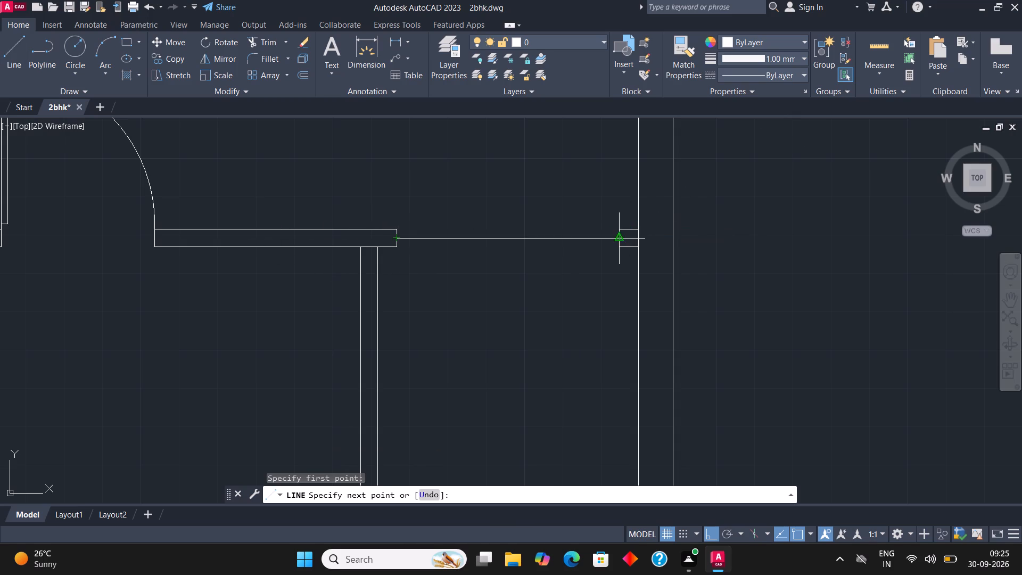
left_click(616, 235)
key("space")
Draw a short horizontal line across the left vertical partition, about midway between its door and the horizontal wall above.
scroll(469, 390, "down", 1)
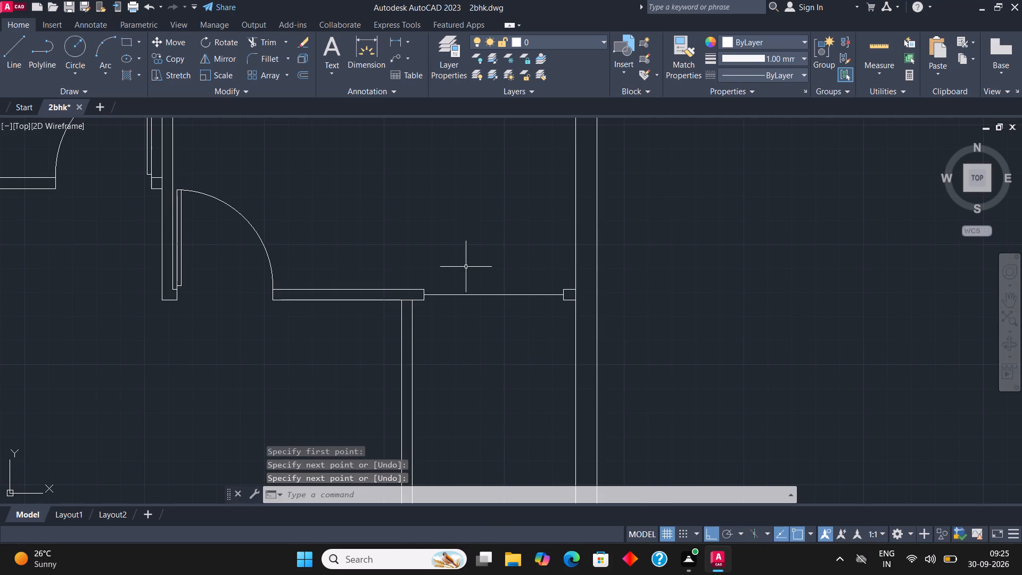
scroll(548, 244, "down", 2)
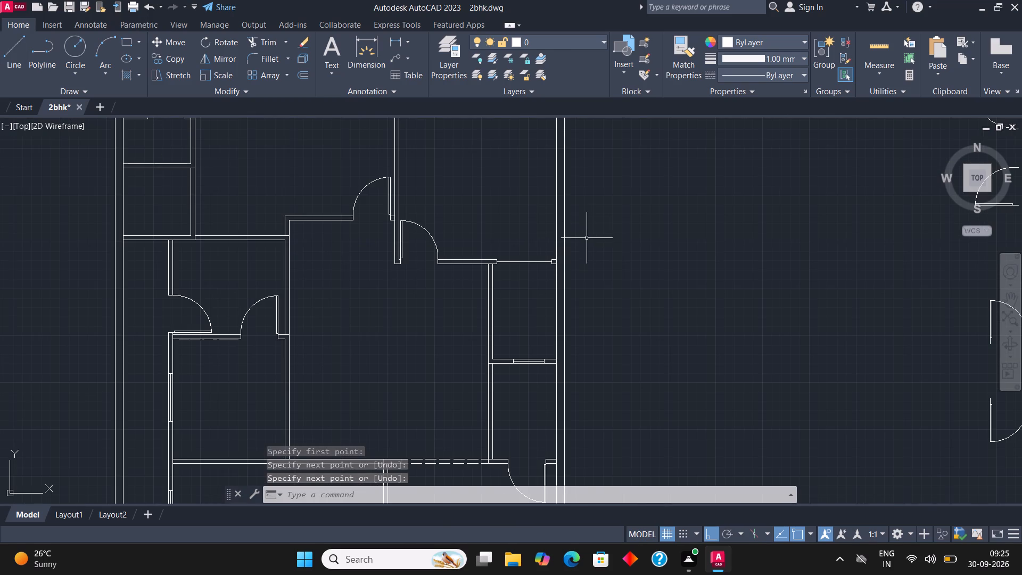
scroll(579, 242, "down", 1)
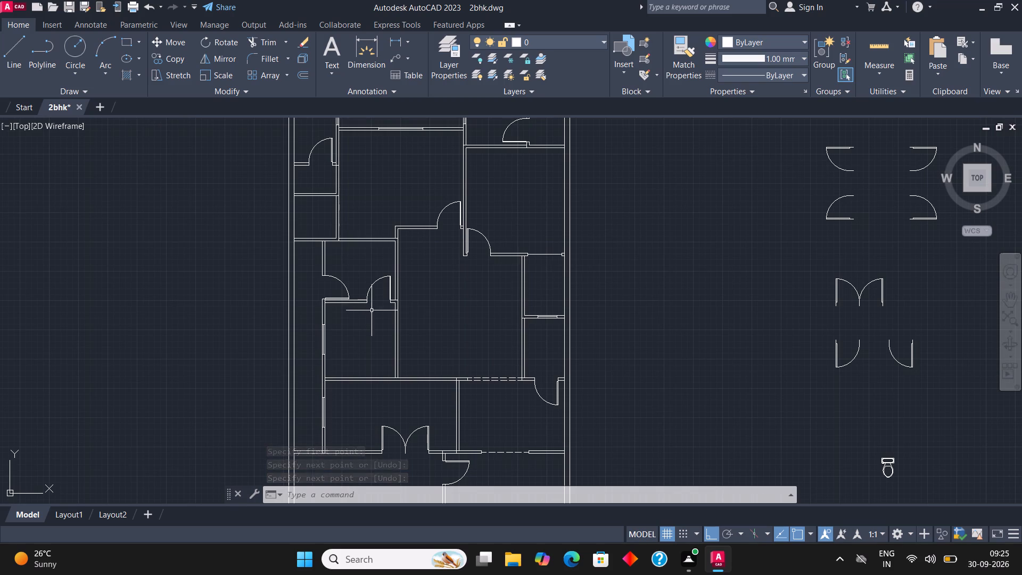
scroll(326, 266, "up", 2)
scroll(284, 259, "up", 1)
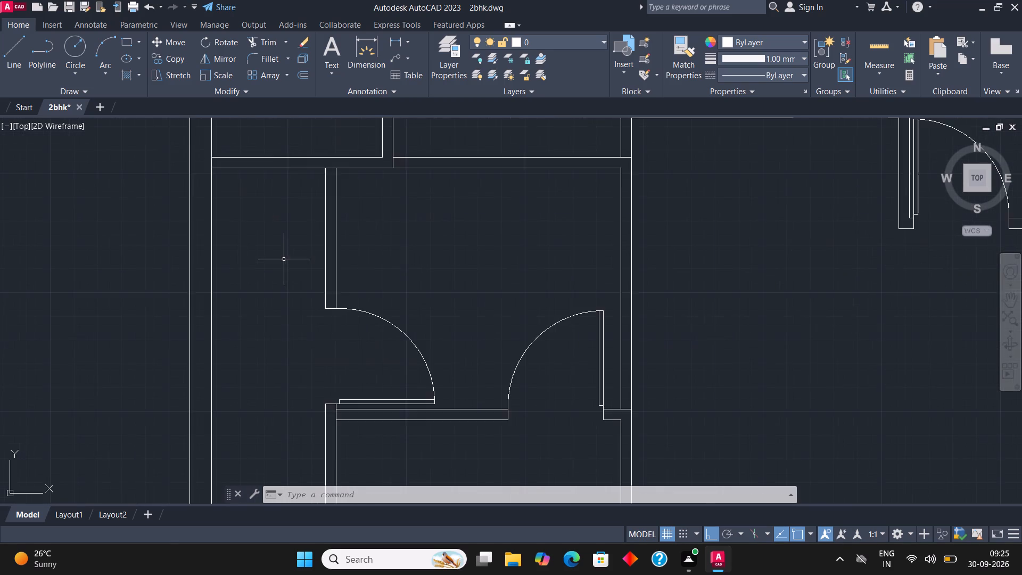
scroll(284, 259, "up", 1)
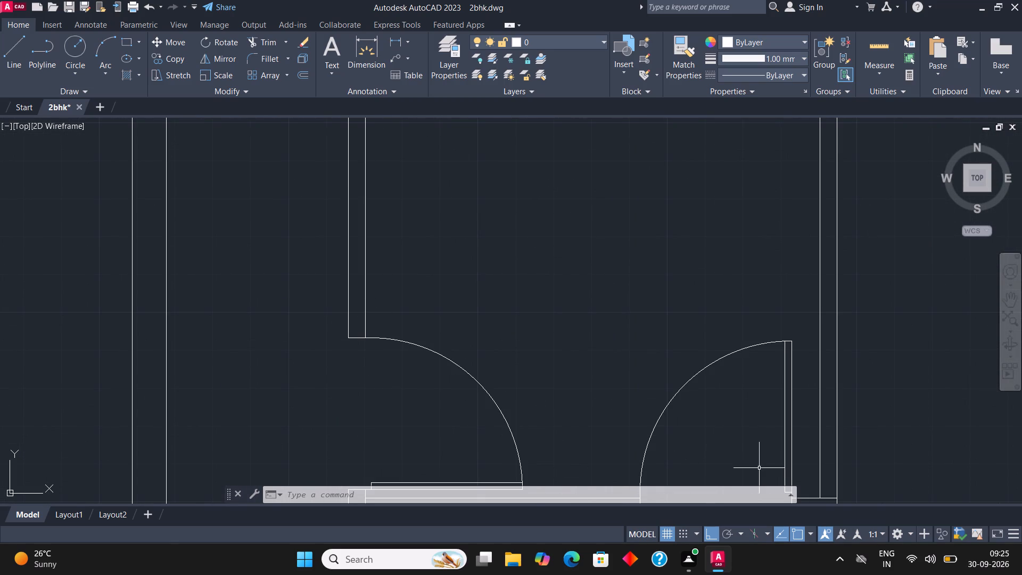
scroll(424, 425, "down", 2)
scroll(432, 342, "up", 1)
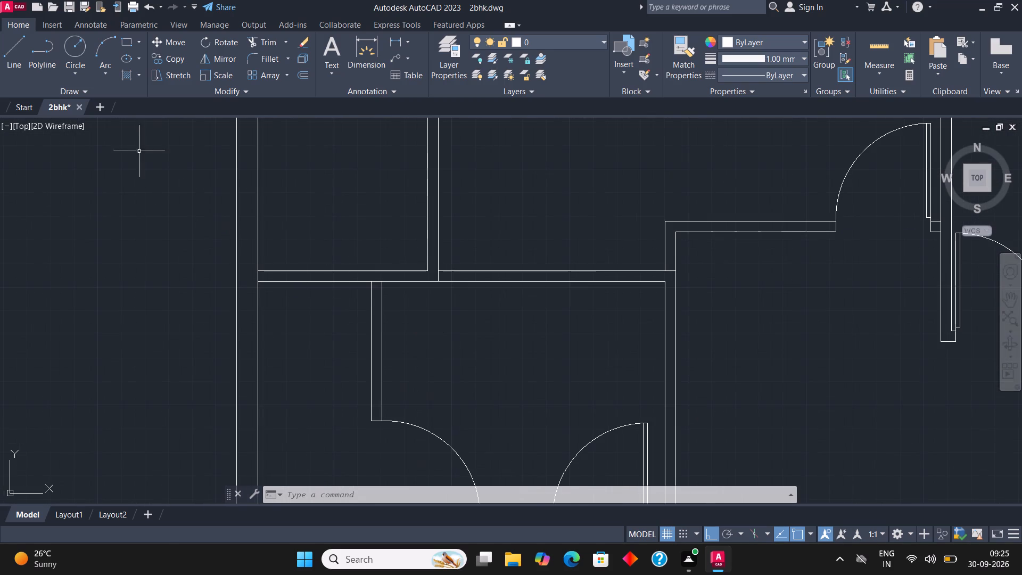
left_click(4, 46)
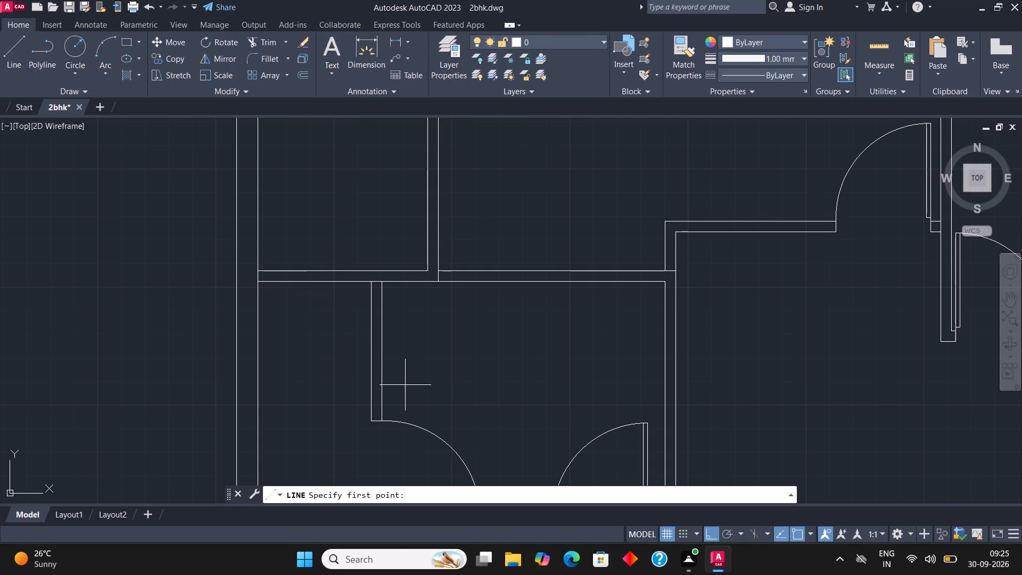
left_click(367, 359)
left_click(397, 358)
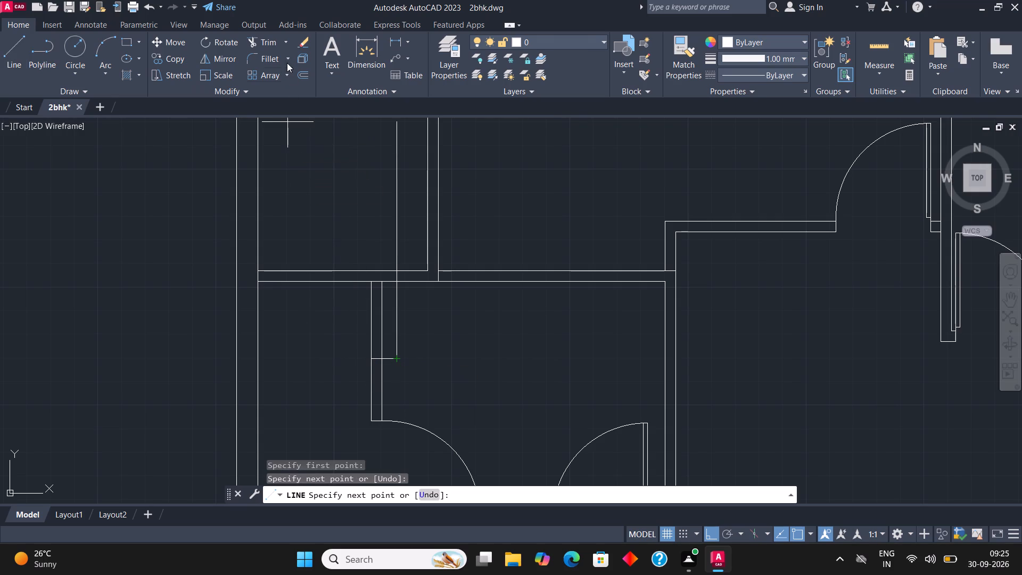
Trim the line's overhang, the partition above it, and the horizontal wall from the left outer wall to the upper vertical partition.
left_click(260, 40)
left_click(396, 349)
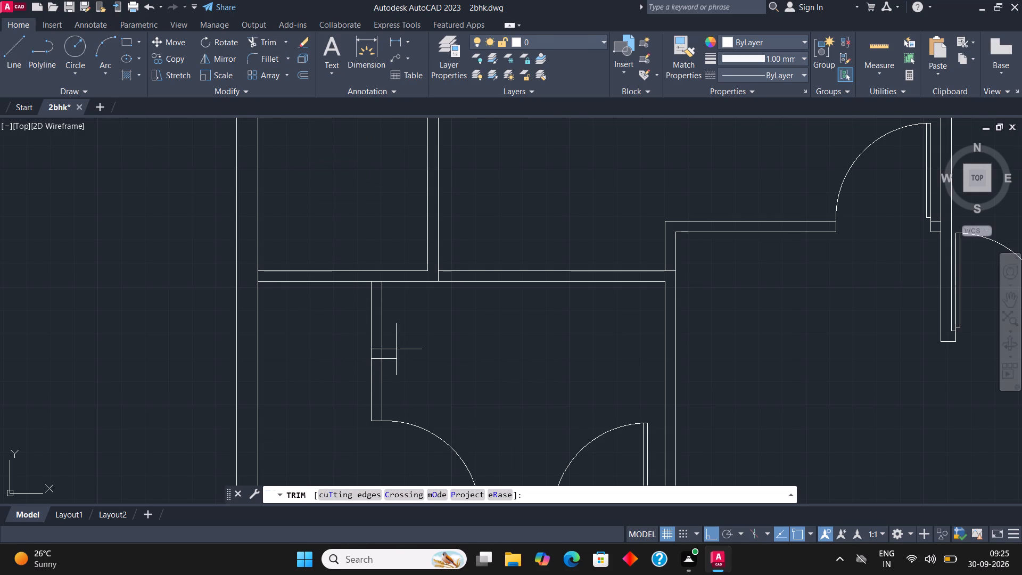
left_click(395, 369)
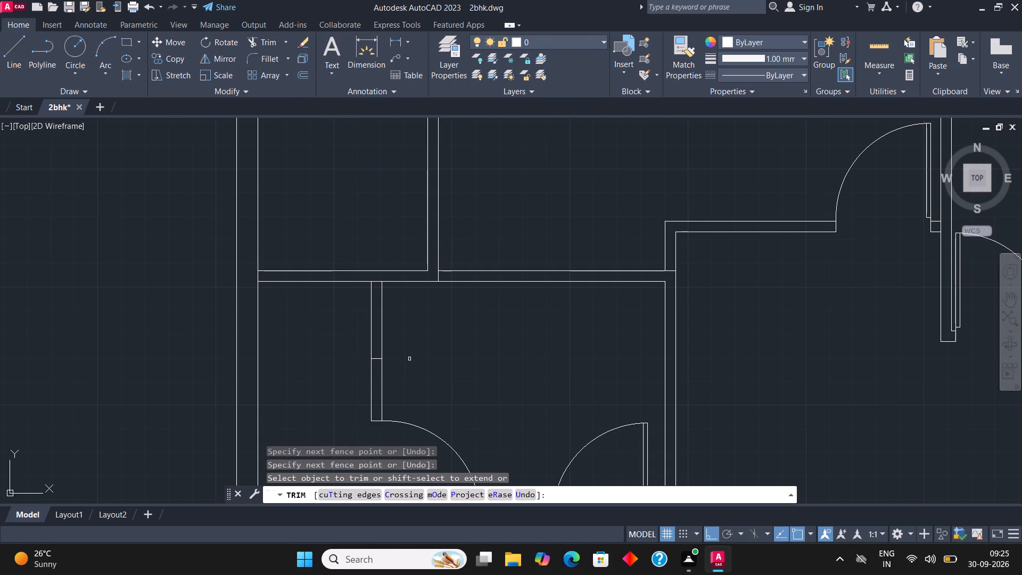
left_click(354, 328)
left_click(443, 323)
left_click(335, 259)
left_click(328, 319)
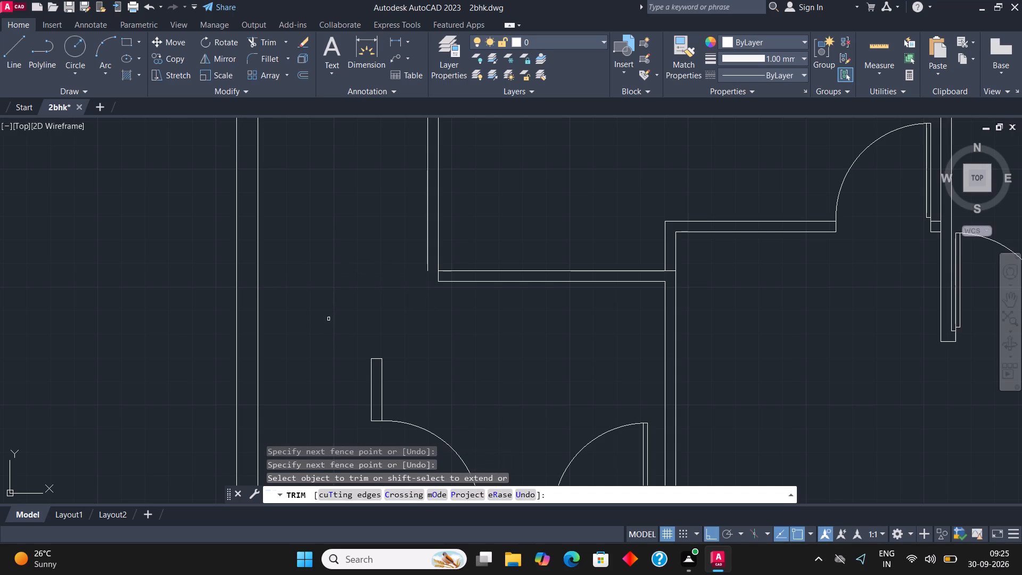
key("Escape")
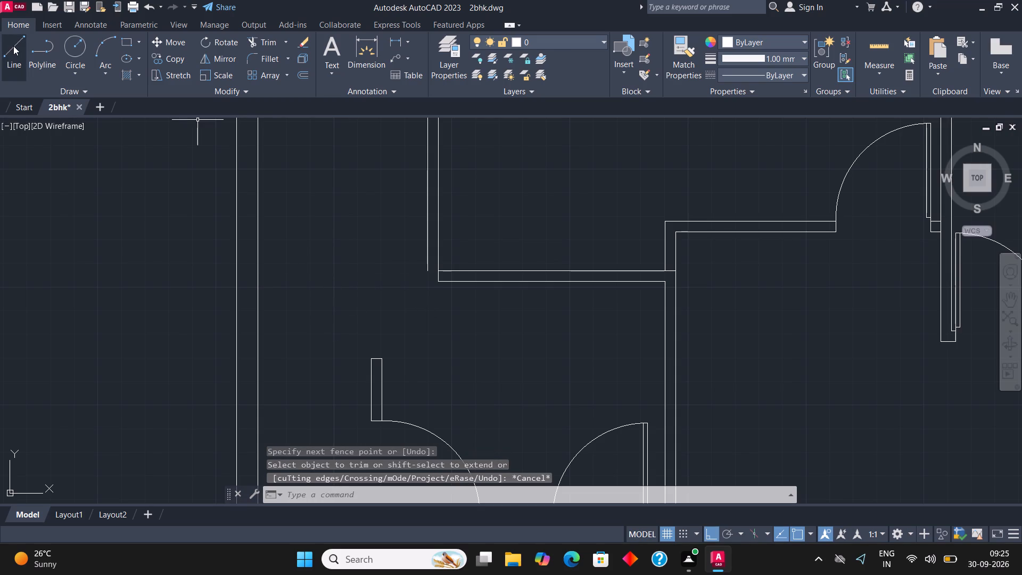
Close the open wall corner below the upper vertical partition with a short vertical and a short horizontal line.
left_click(14, 46)
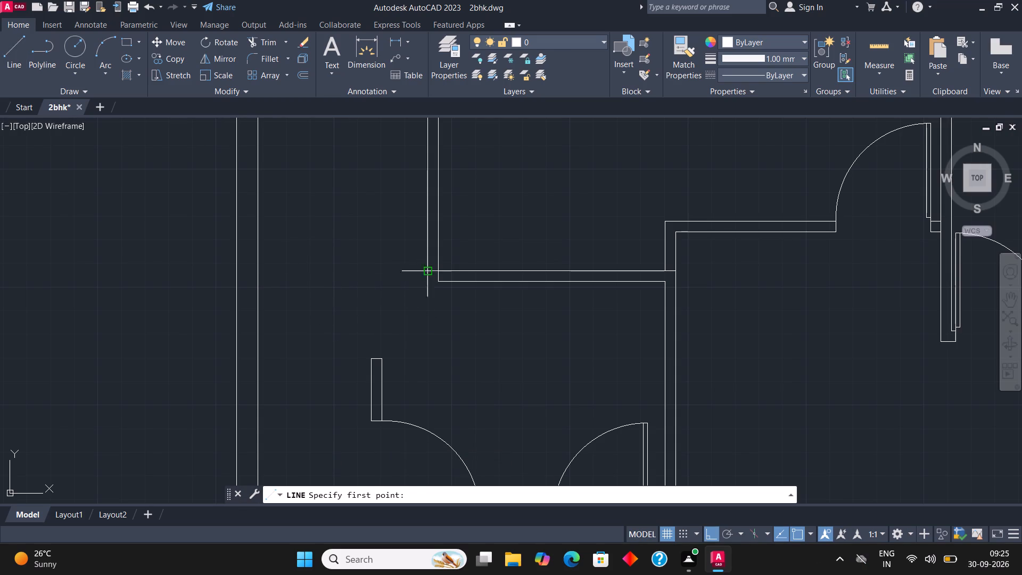
left_click(427, 267)
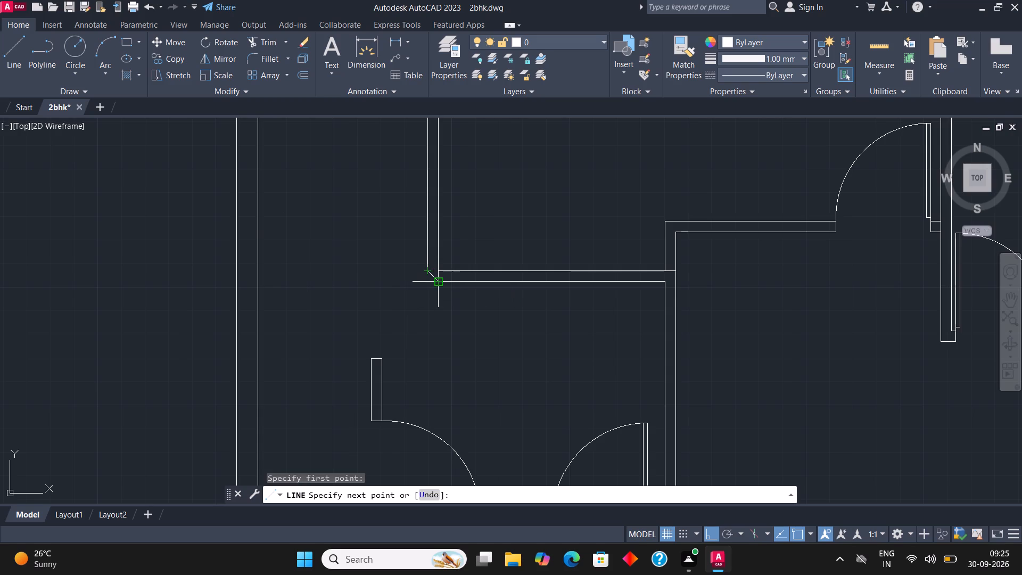
left_click(429, 284)
left_click(443, 284)
key("Escape")
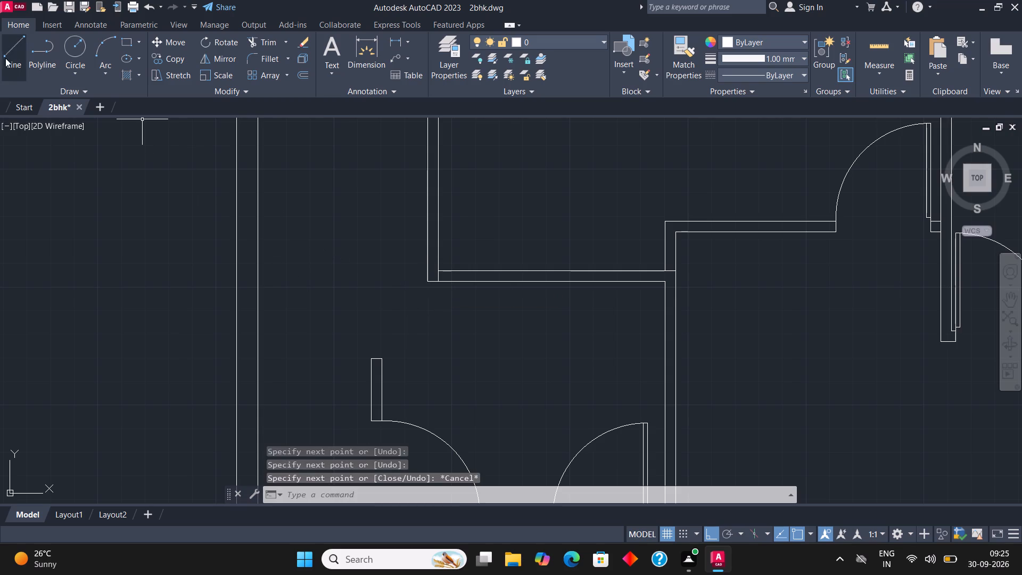
Draw a line about 2'-11" up from the shortened partition's end midpoint, continuing horizontally to the upper vertical partition.
left_click(12, 45)
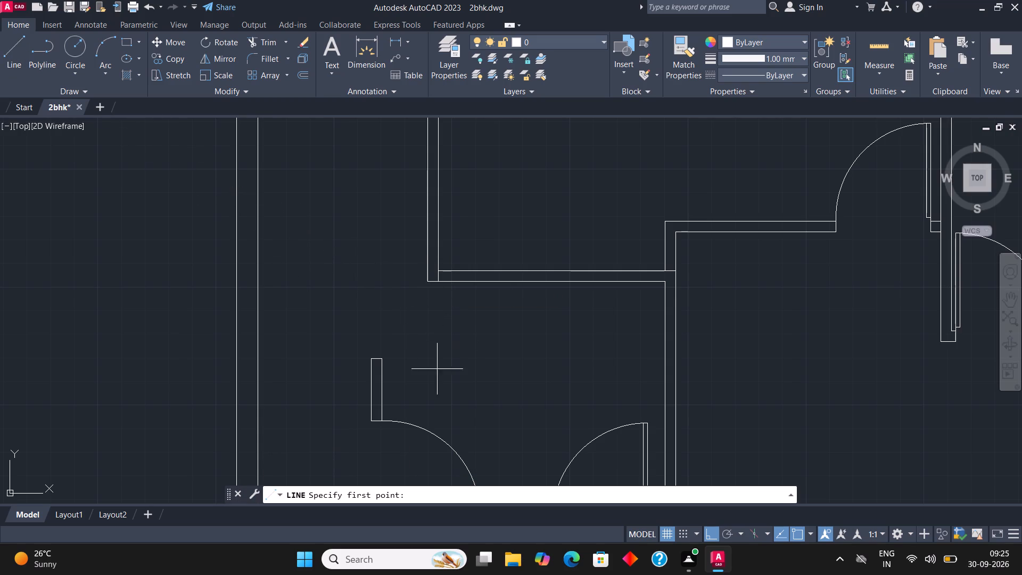
left_click(375, 359)
scroll(371, 284, "up", 1)
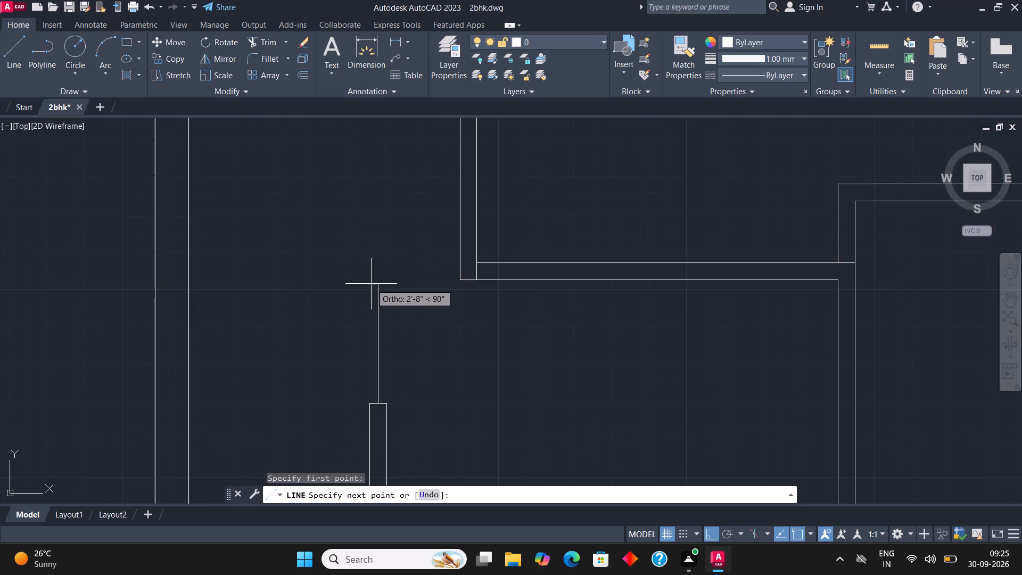
scroll(375, 275, "up", 1)
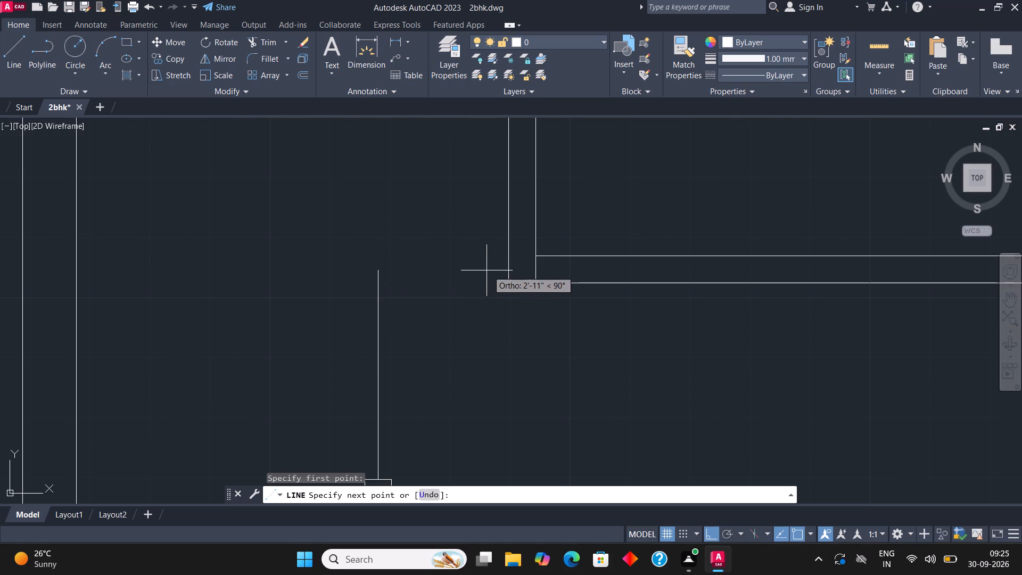
left_click(420, 276)
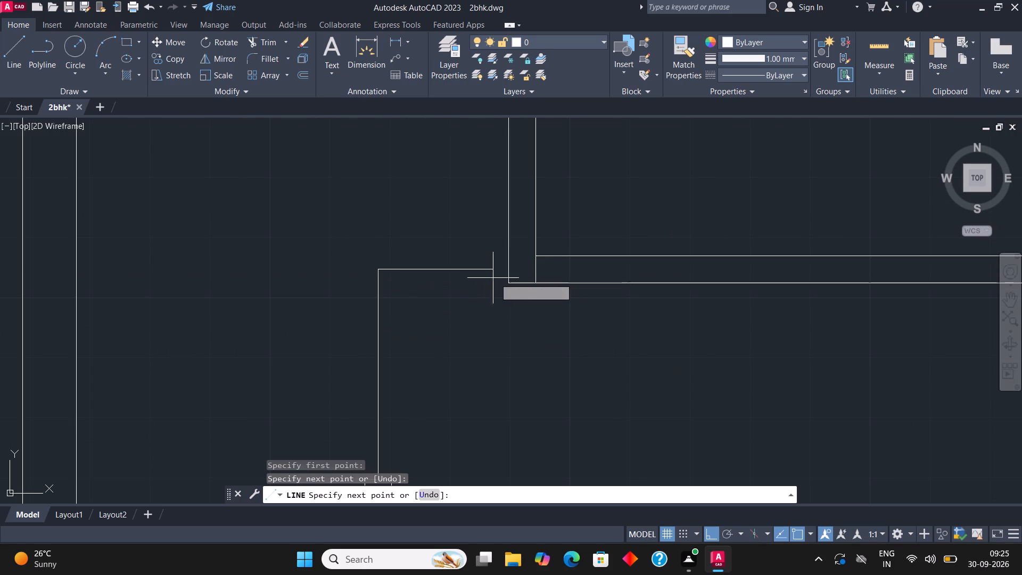
left_click(512, 269)
key("Escape")
scroll(343, 299, "down", 4)
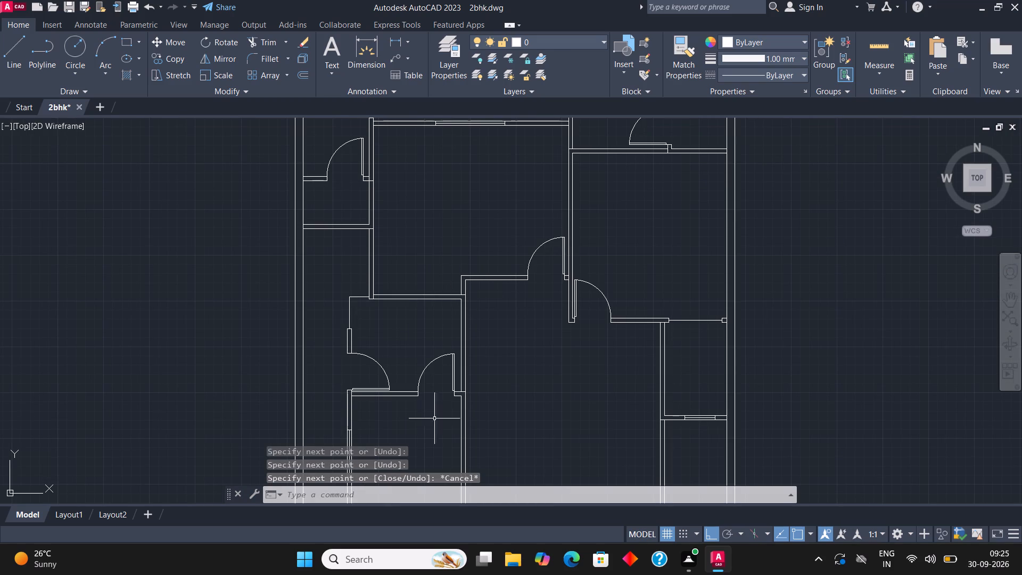
scroll(405, 381, "down", 1)
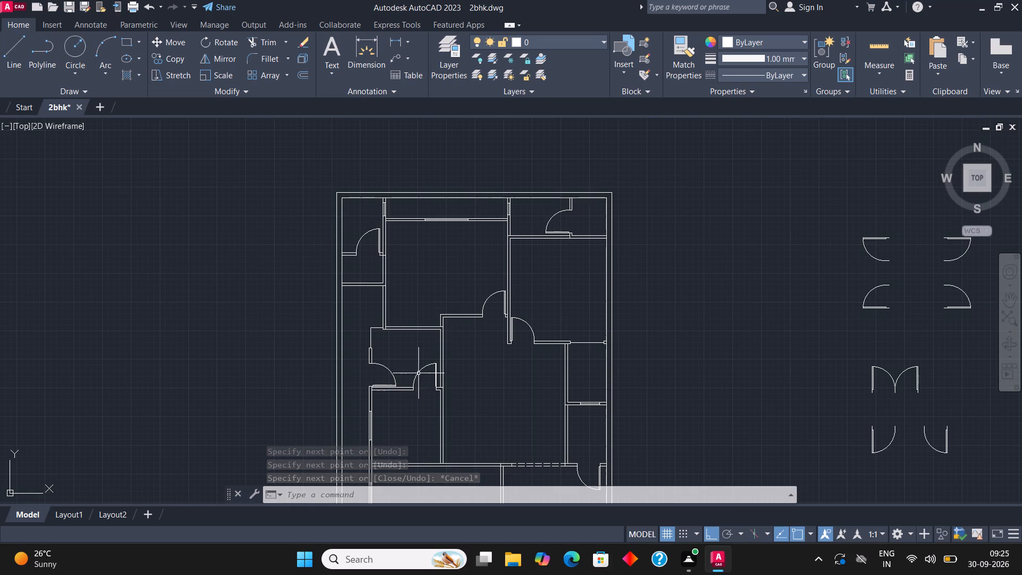
Draw a horizontal line from the upper corner of the stepped wall across to the upper-left vertical partition, continuing the wall's upper edge.
scroll(438, 311, "up", 2)
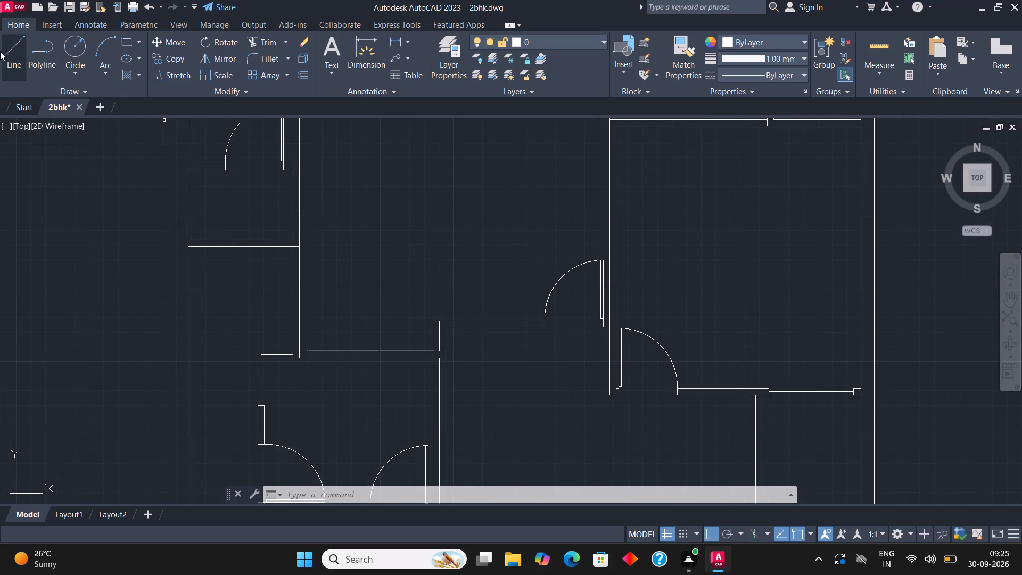
left_click(5, 50)
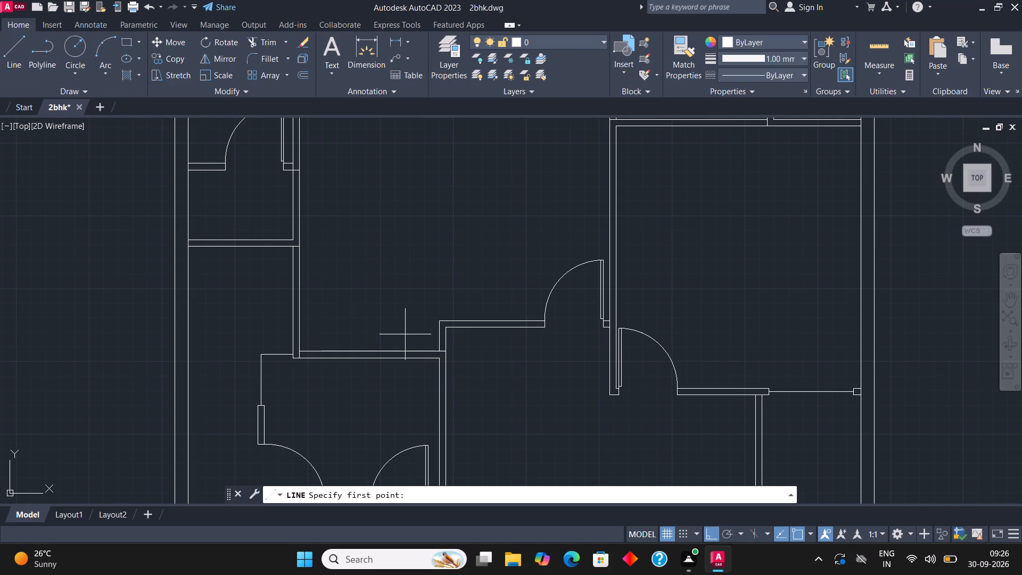
scroll(418, 342, "up", 1)
left_click(449, 309)
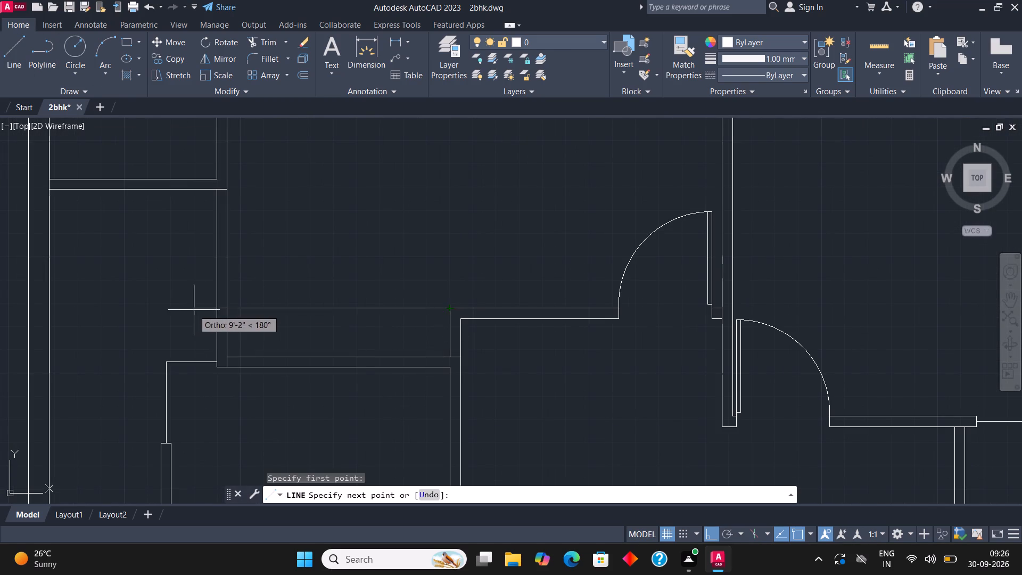
left_click(226, 307)
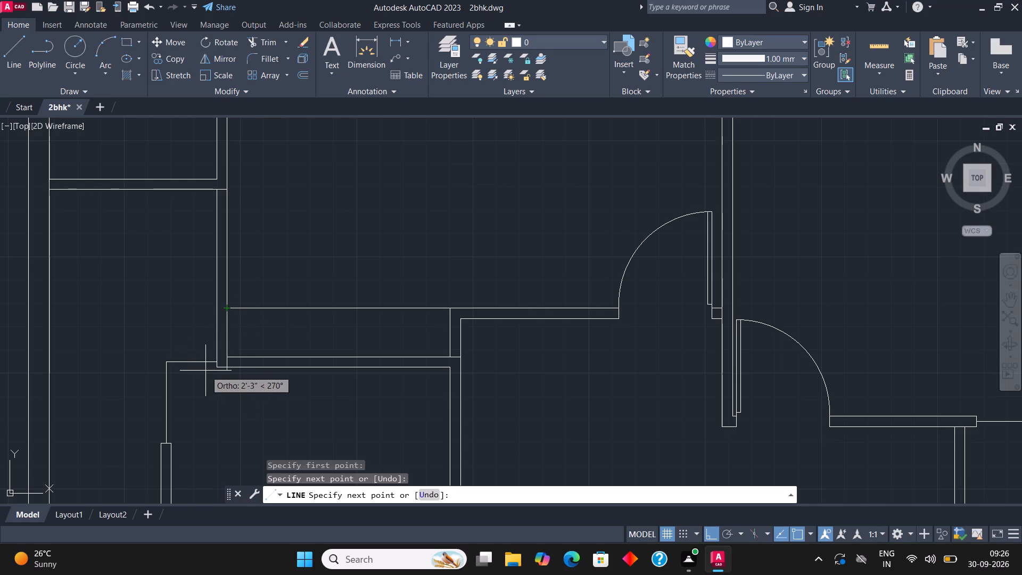
key("Escape")
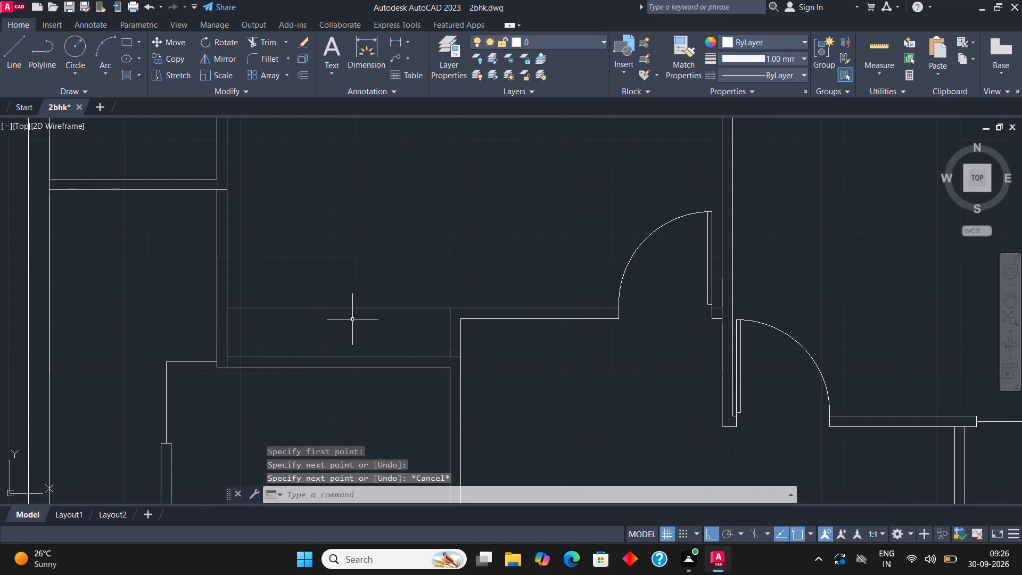
Cut an opening in the upper-left vertical partition just below the toilet door wall, marking it with a rectangle and trimming the wall lines inside.
scroll(339, 335, "down", 4)
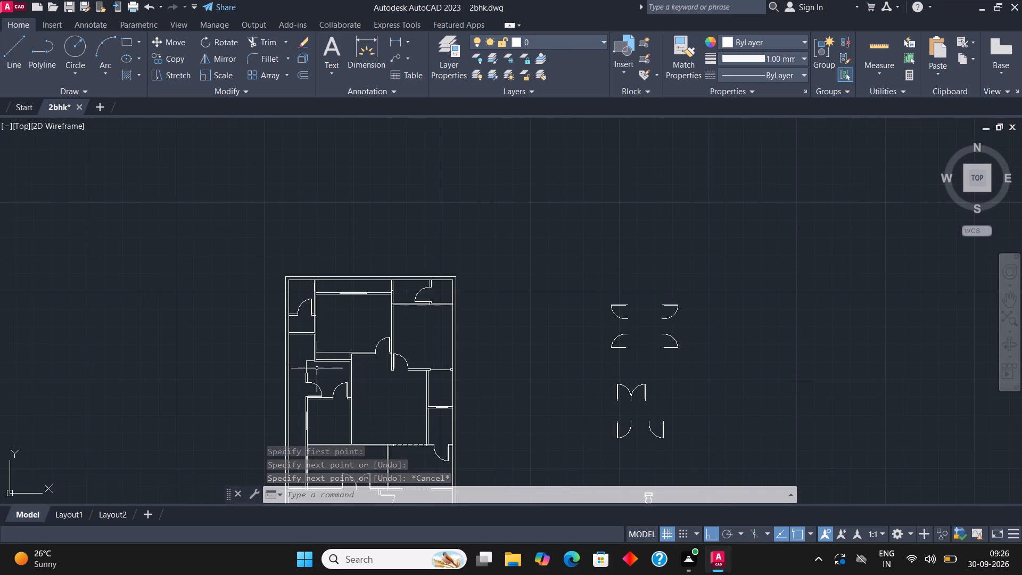
scroll(314, 319, "up", 4)
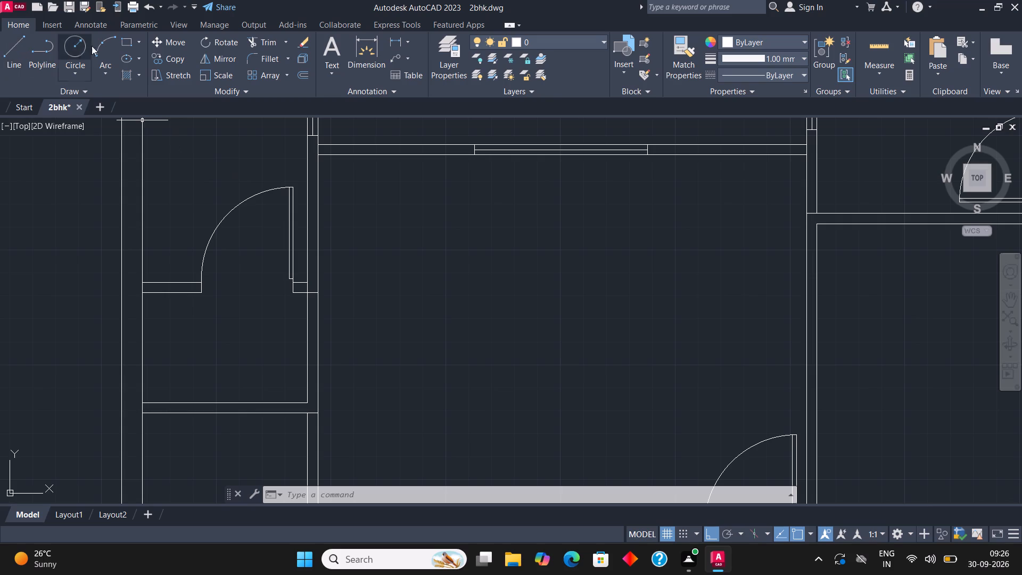
left_click(126, 42)
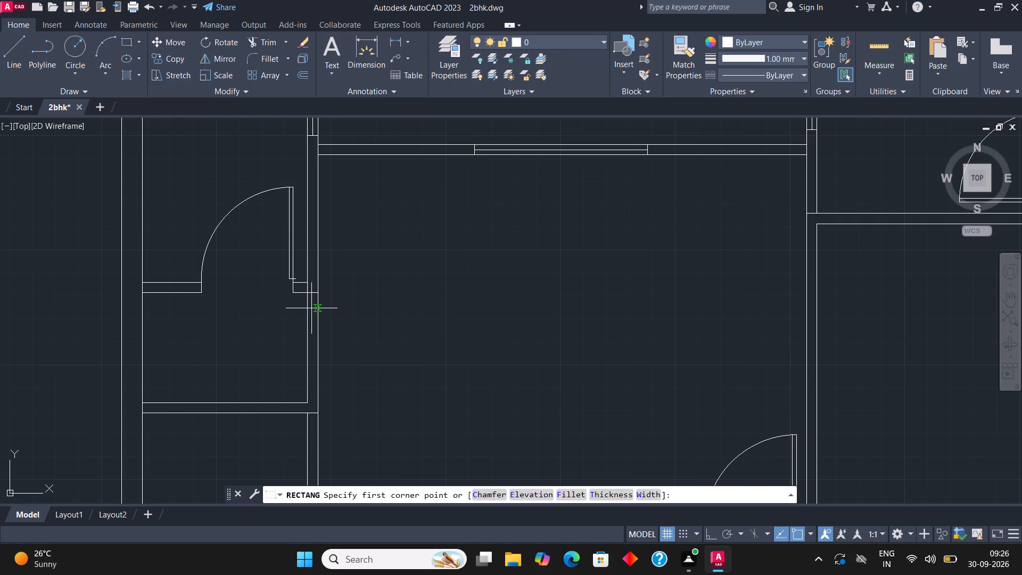
left_click(309, 309)
left_click(318, 379)
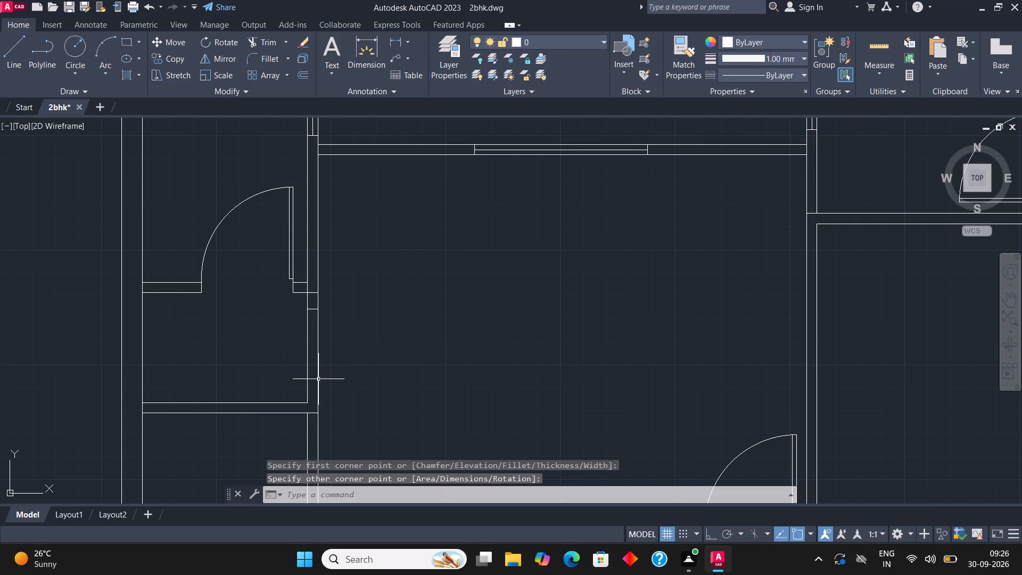
key("Escape")
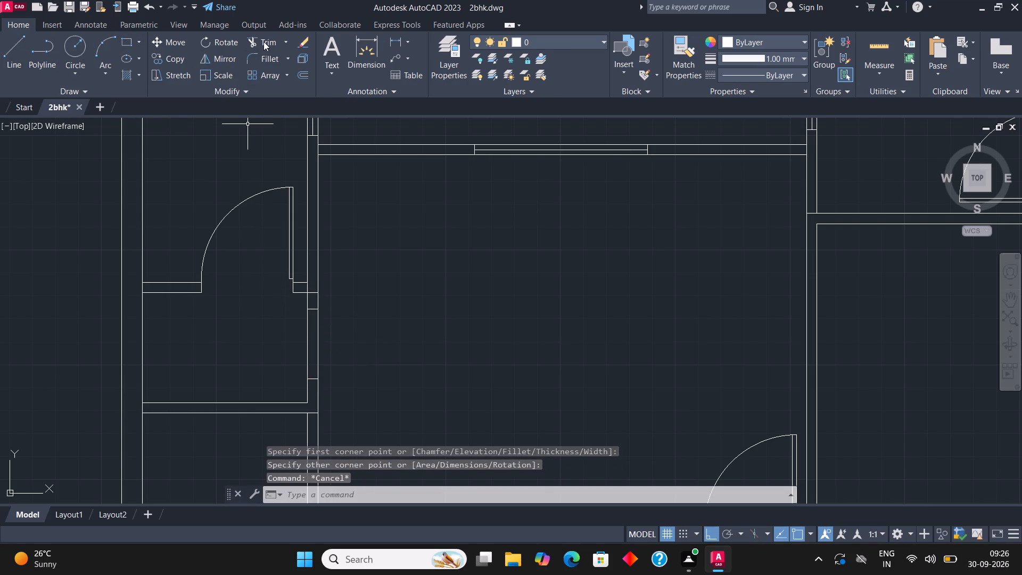
left_click(263, 42)
left_click_drag(273, 340, 383, 332)
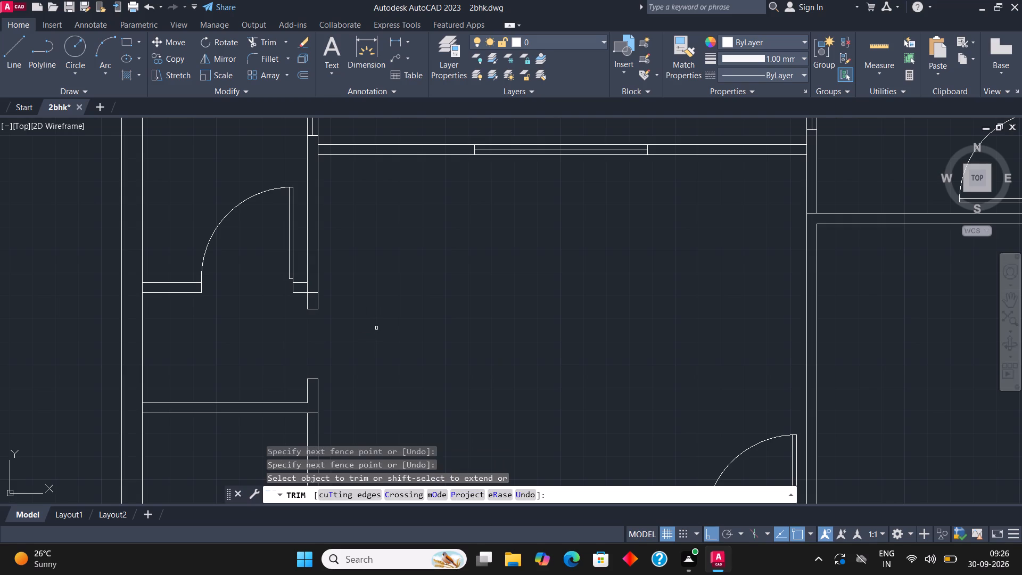
key("Escape")
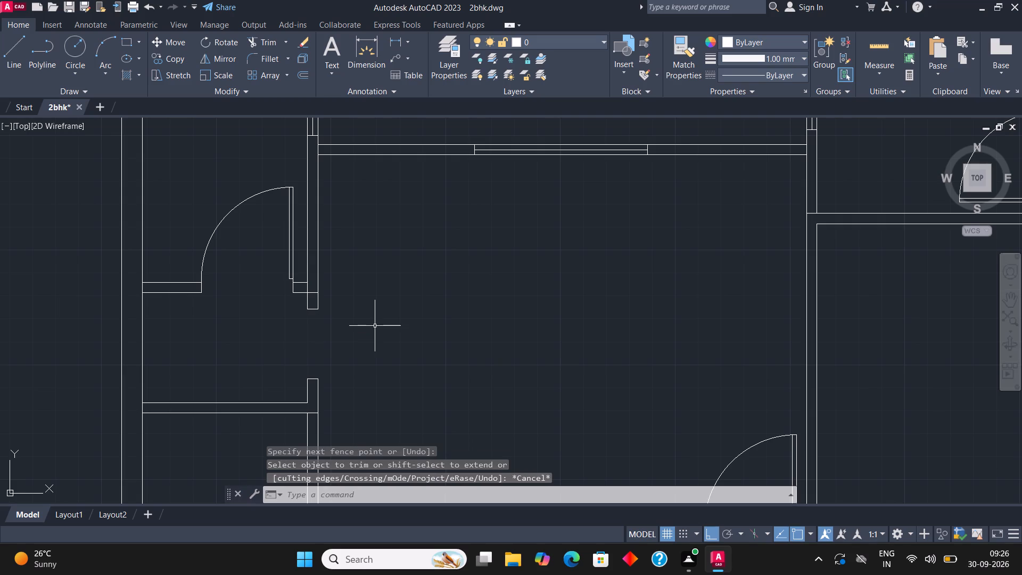
Make ACAD_ISO02W100 the current linetype and draw a dashed rectangle filling the new opening in the upper-left vertical partition.
type("li")
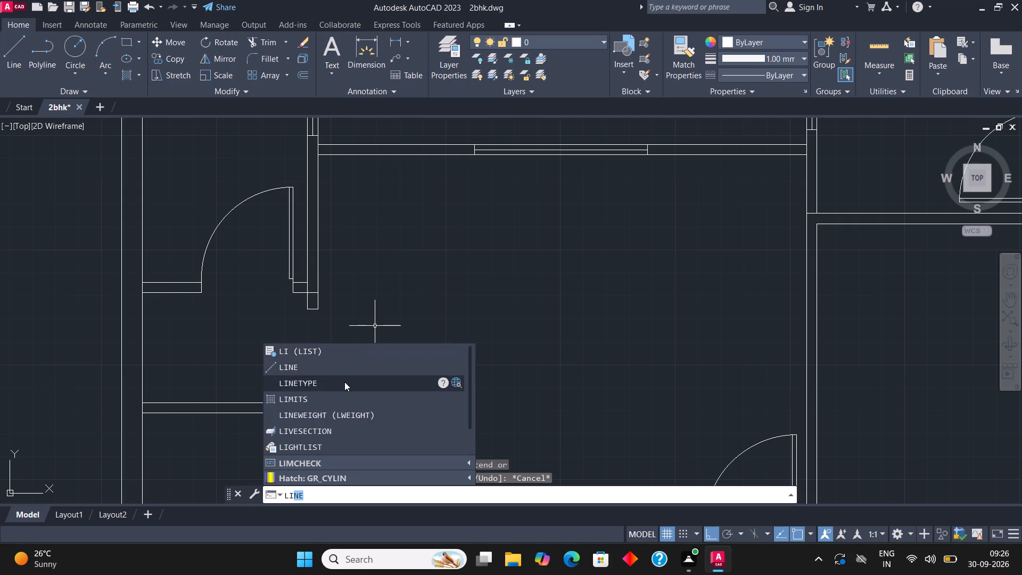
left_click(344, 381)
left_click(493, 259)
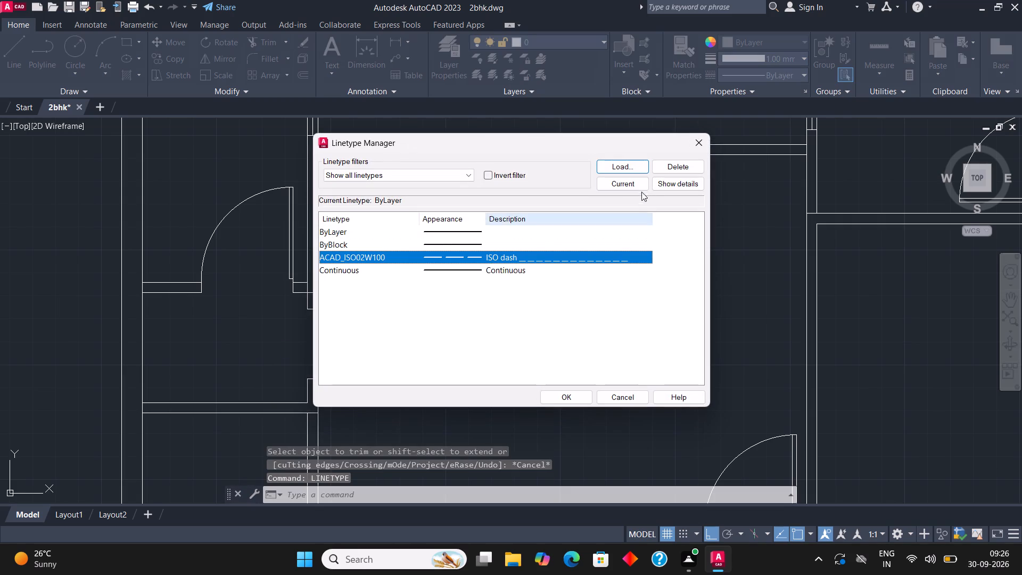
left_click(636, 189)
left_click(555, 397)
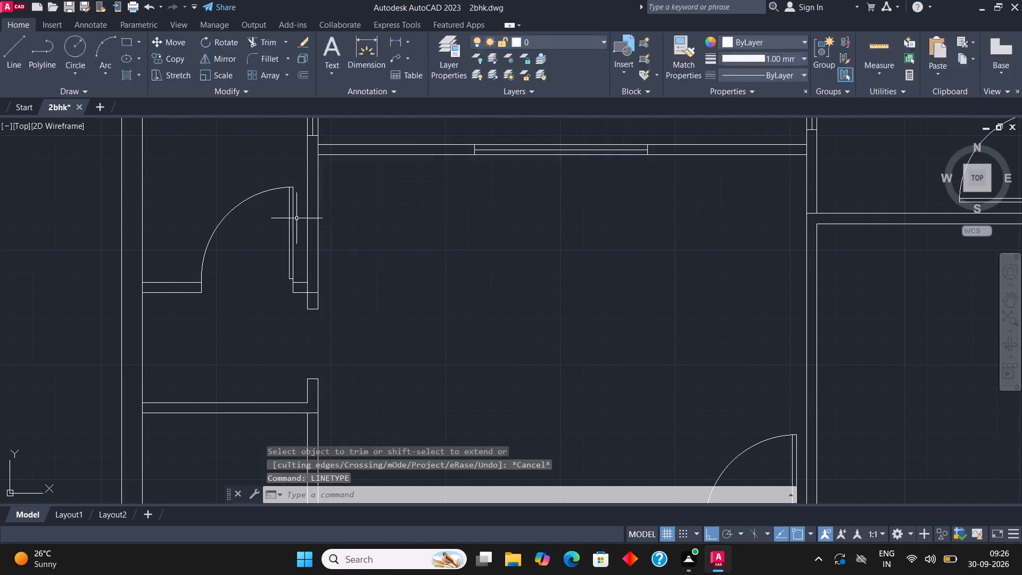
left_click(124, 37)
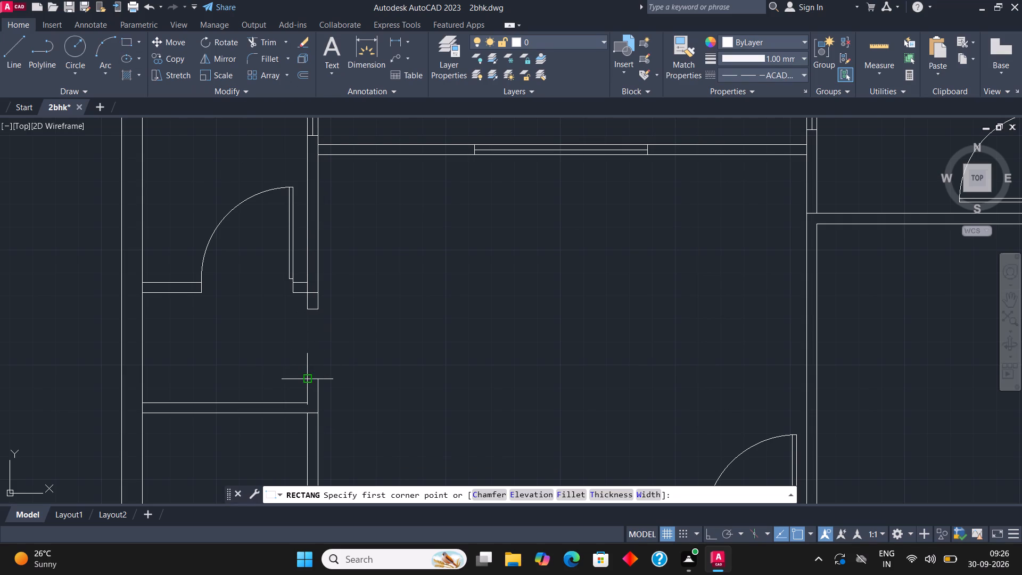
left_click(310, 376)
left_click(319, 311)
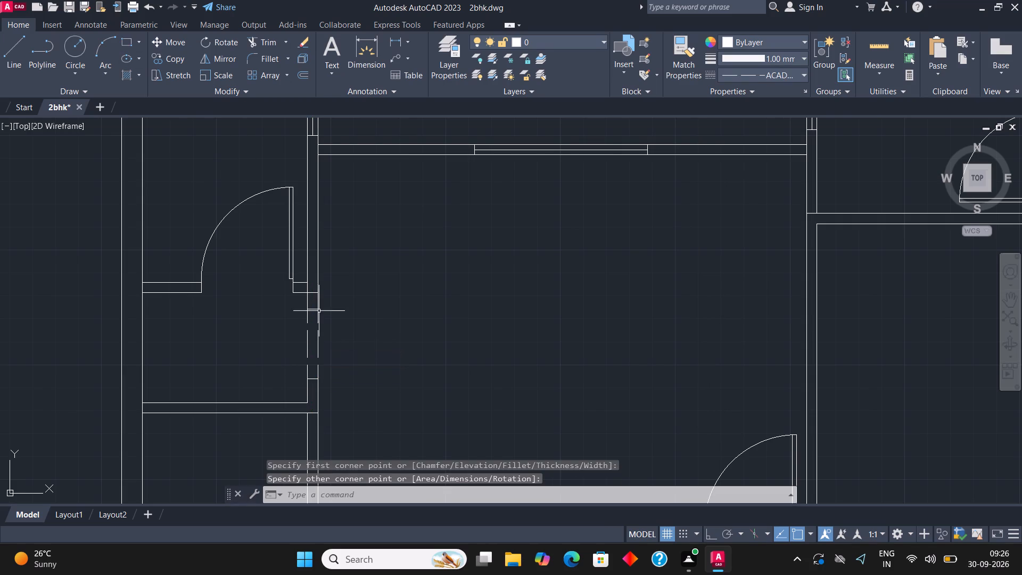
key("Escape")
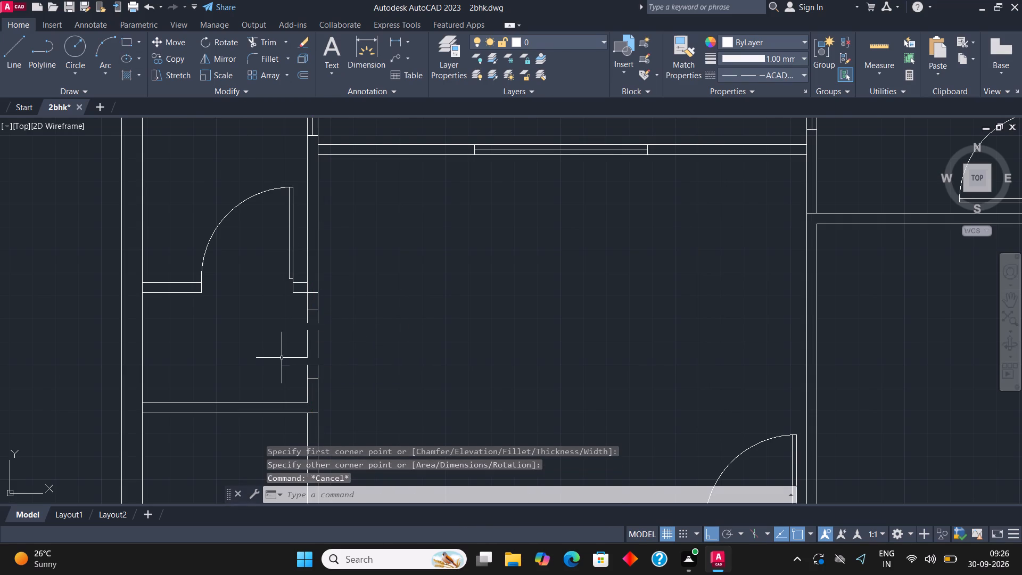
Draw two short vertical lines across the upper-right toilet's lower wall, one near the right outer wall and one nearer the toilet door.
scroll(282, 358, "down", 1)
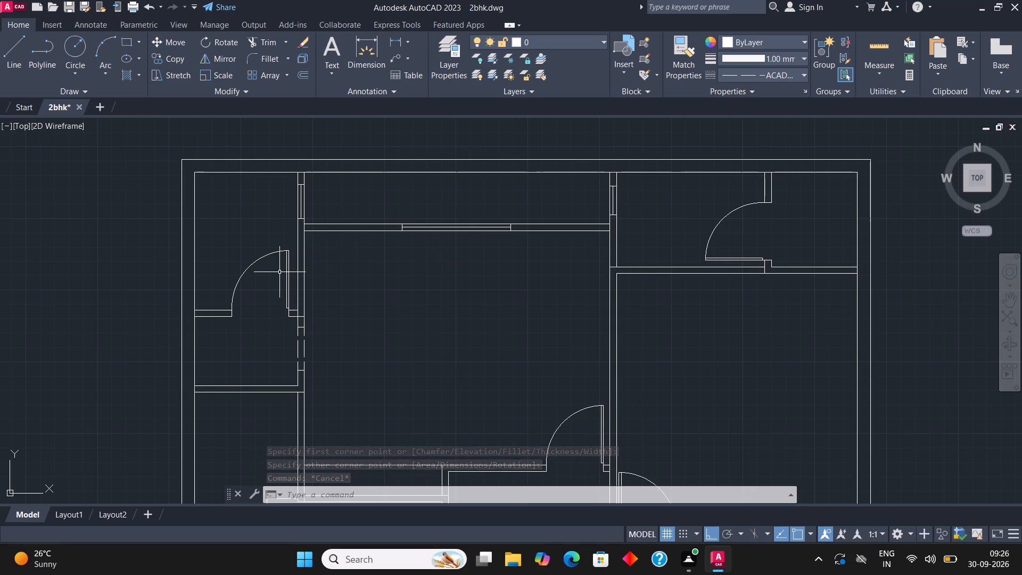
scroll(279, 272, "down", 1)
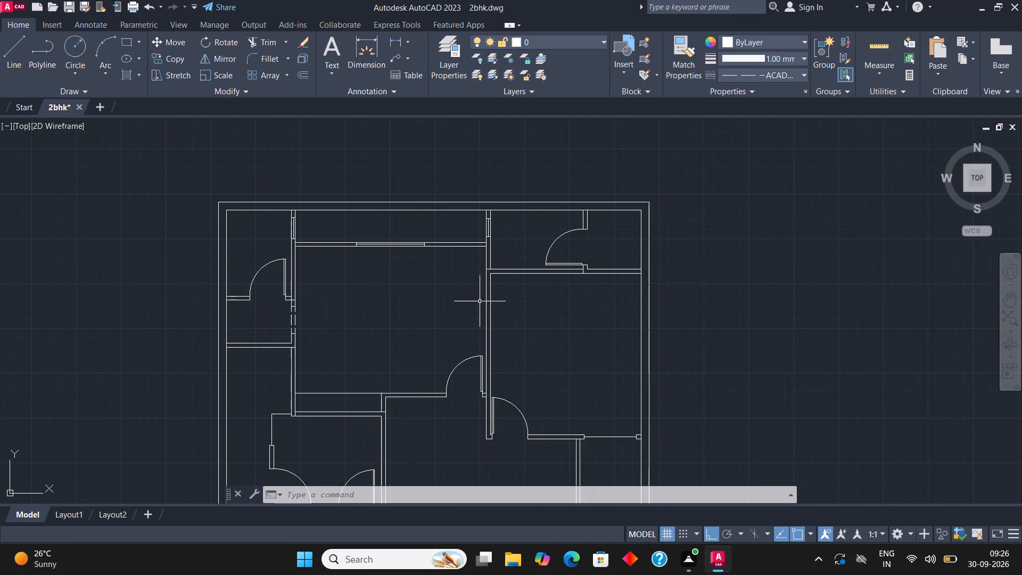
scroll(425, 290, "down", 1)
scroll(583, 283, "up", 2)
scroll(512, 259, "up", 3)
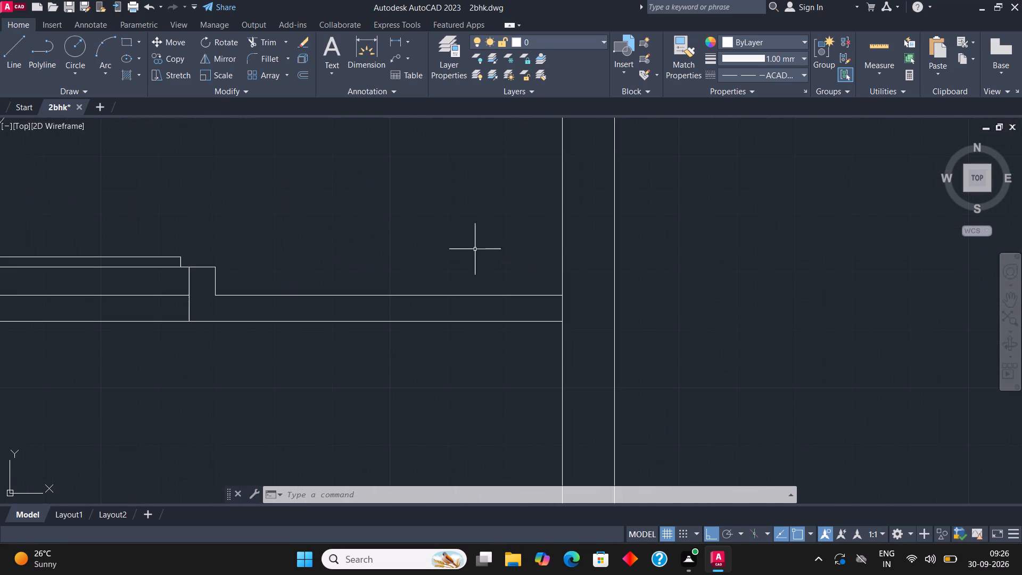
left_click(9, 67)
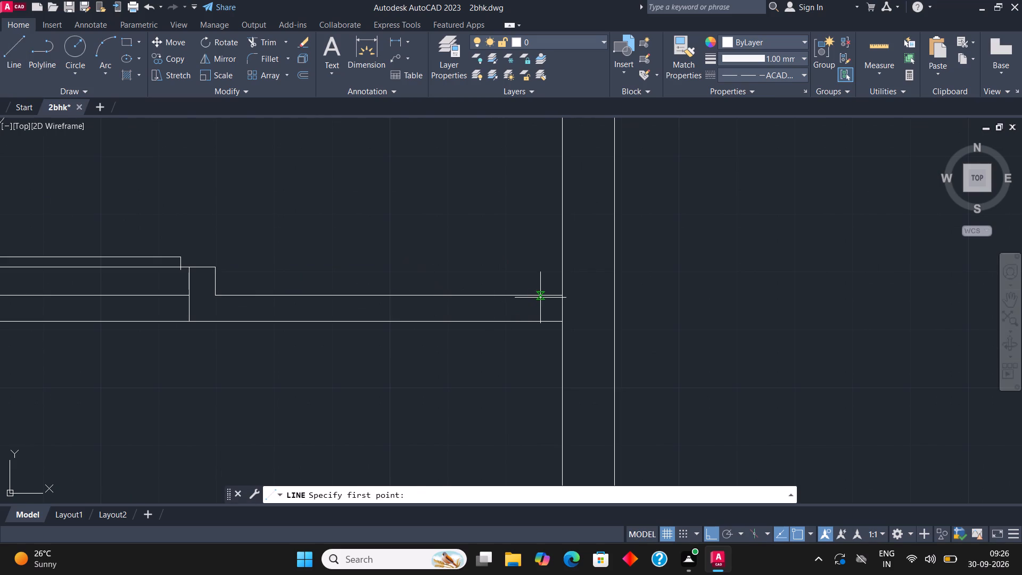
left_click(540, 297)
left_click(540, 342)
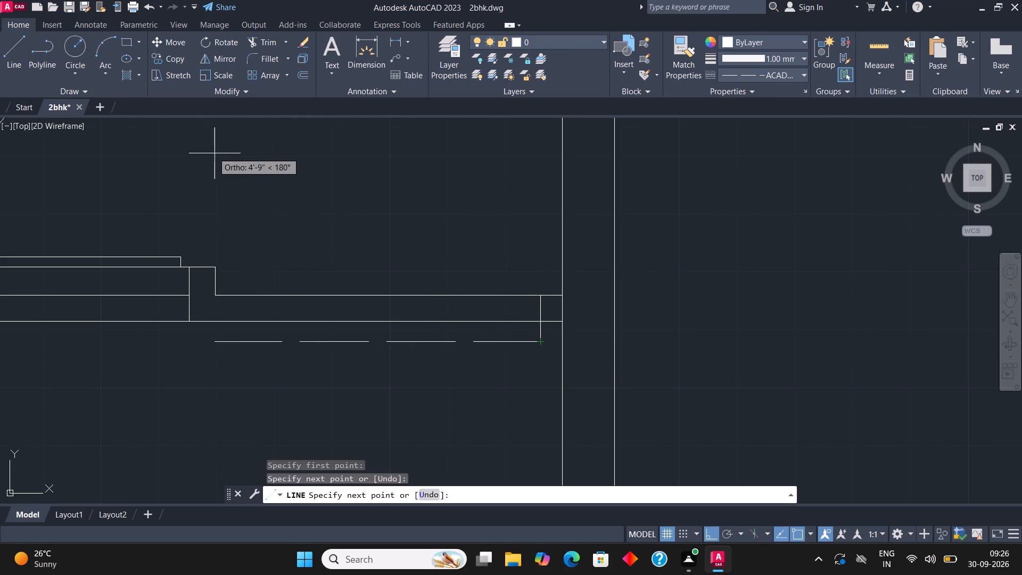
left_click(22, 42)
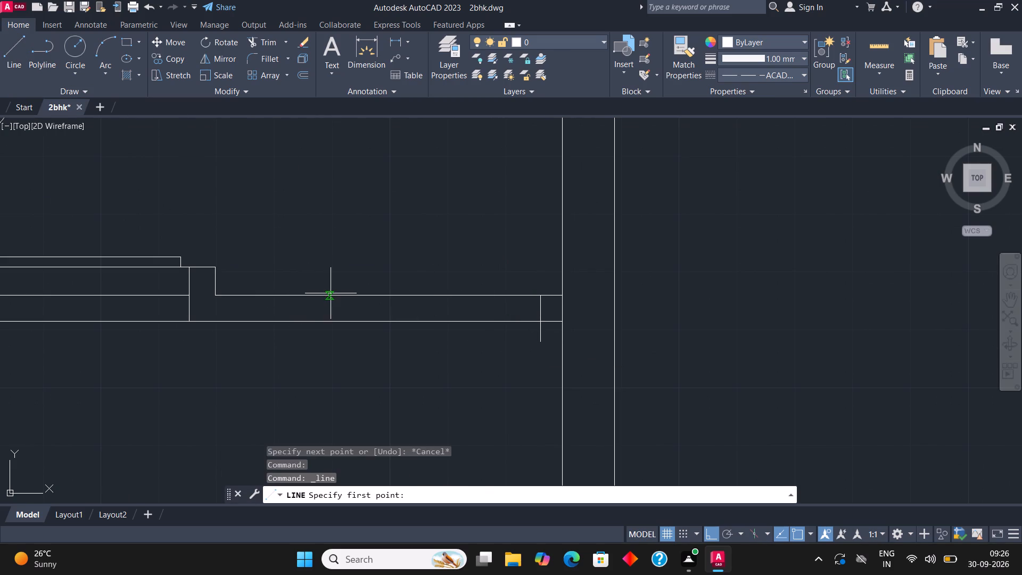
left_click(323, 294)
left_click(320, 336)
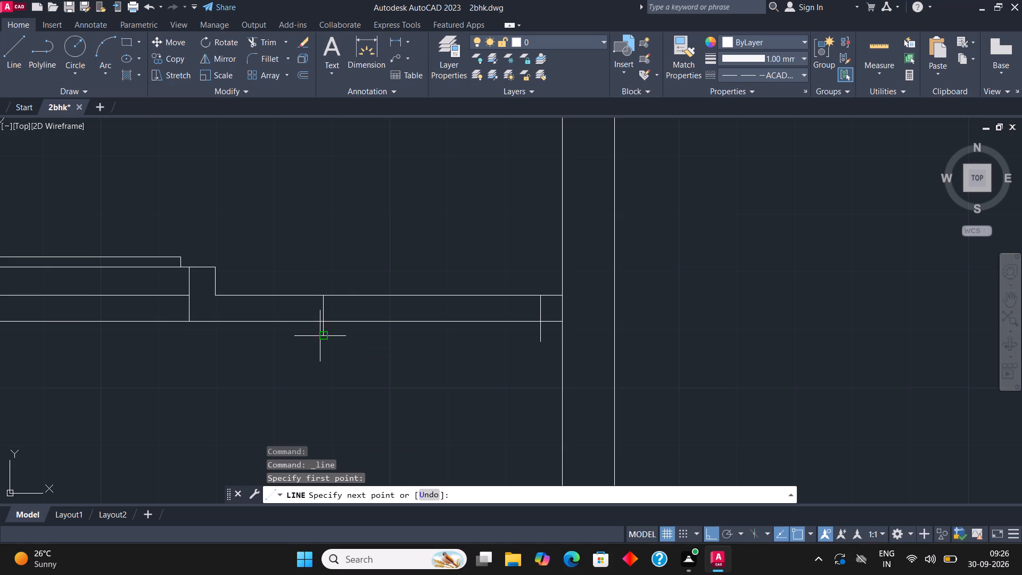
key("Escape")
Trim both lines' overhangs below the wall and remove the wall segment between them to form an opening.
left_click(269, 46)
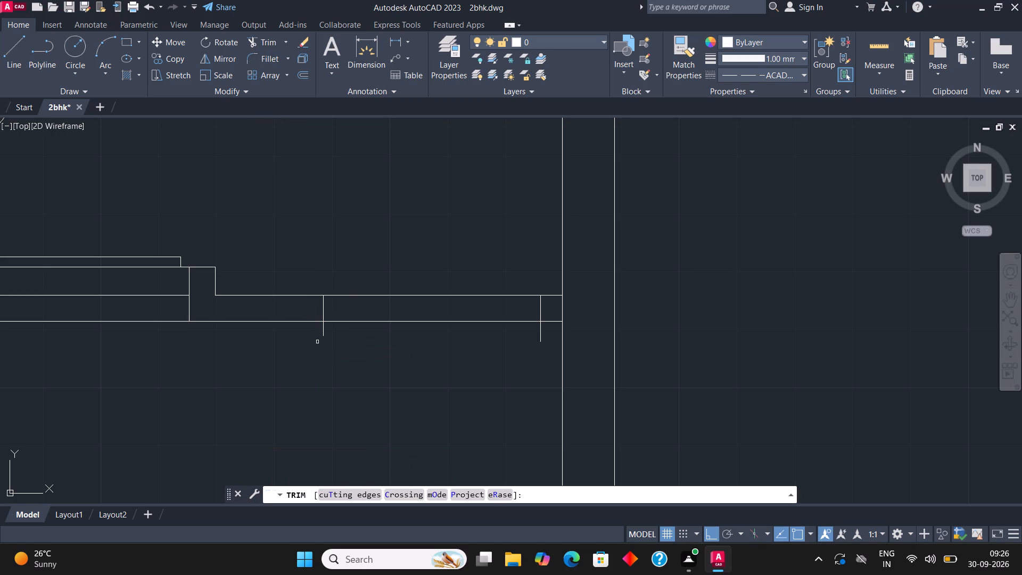
left_click(324, 331)
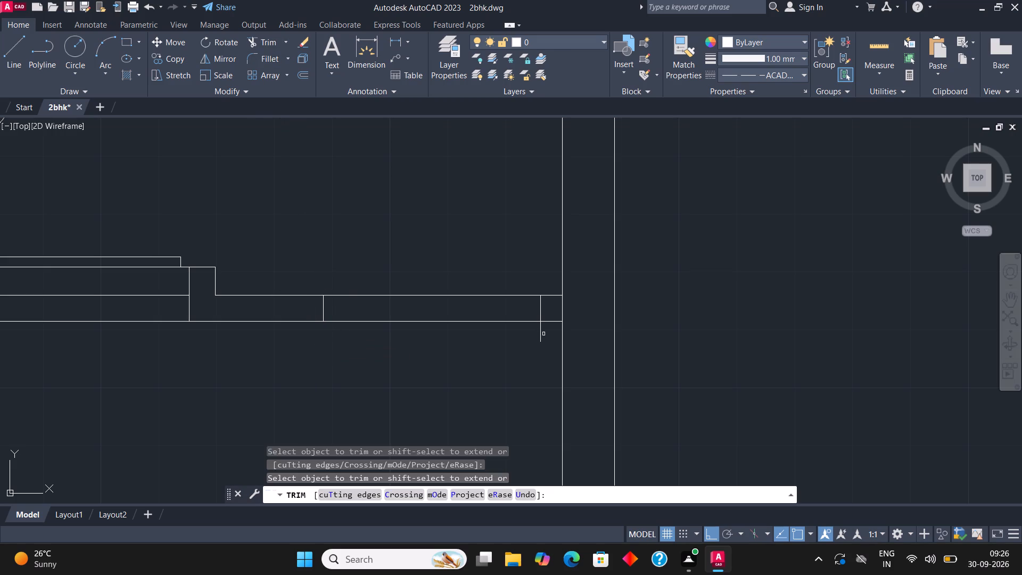
left_click(542, 333)
left_click_drag(444, 246, 444, 275)
left_click(442, 368)
key("Escape")
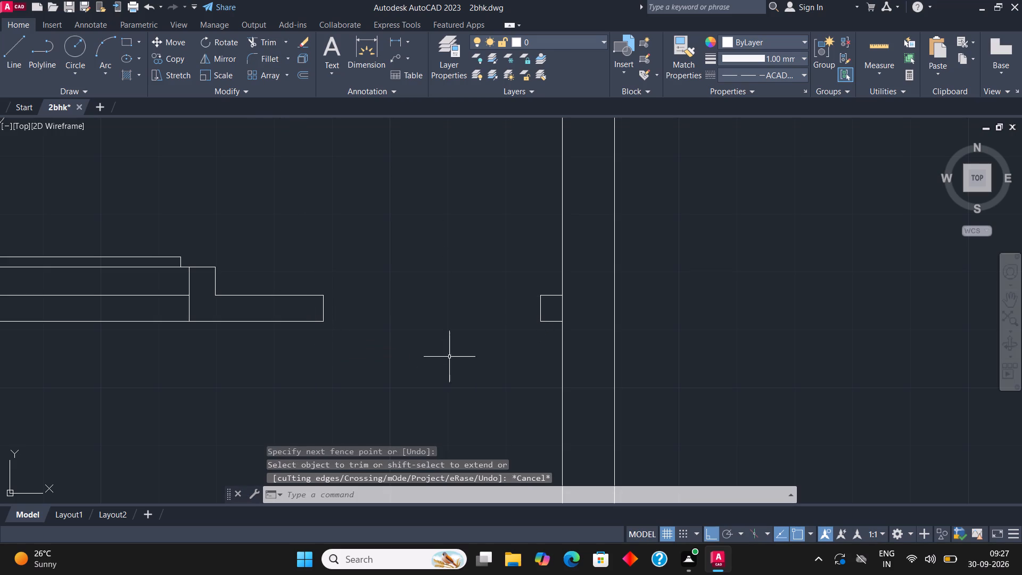
Make ByLayer the current linetype.
scroll(440, 349, "down", 2)
scroll(523, 216, "down", 2)
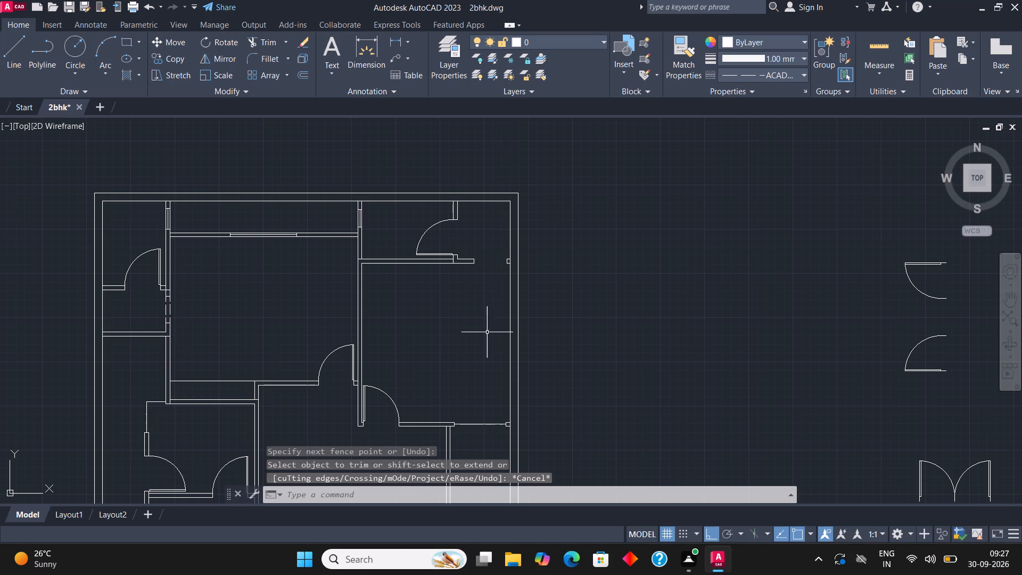
scroll(472, 259, "down", 2)
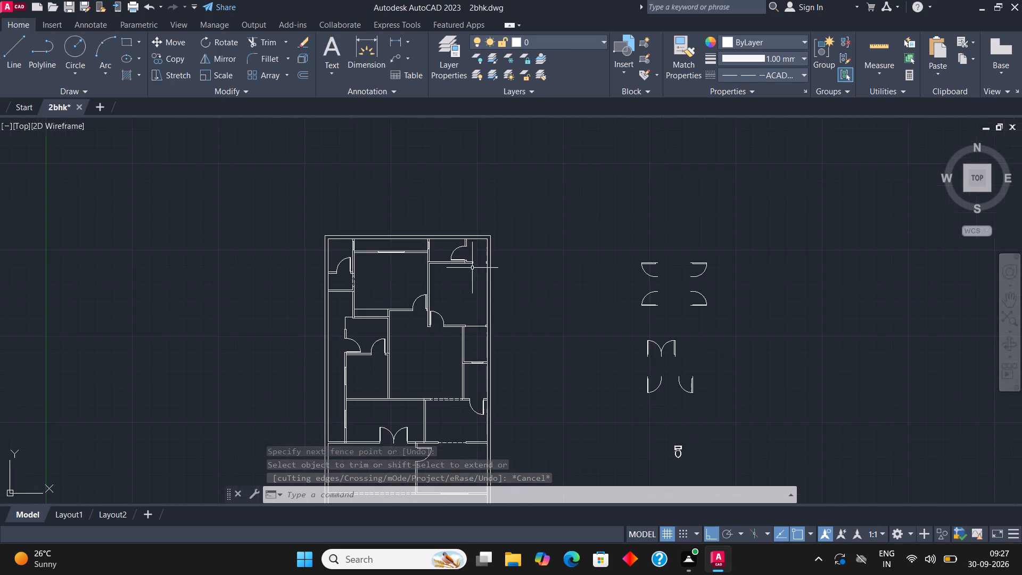
scroll(478, 365, "up", 2)
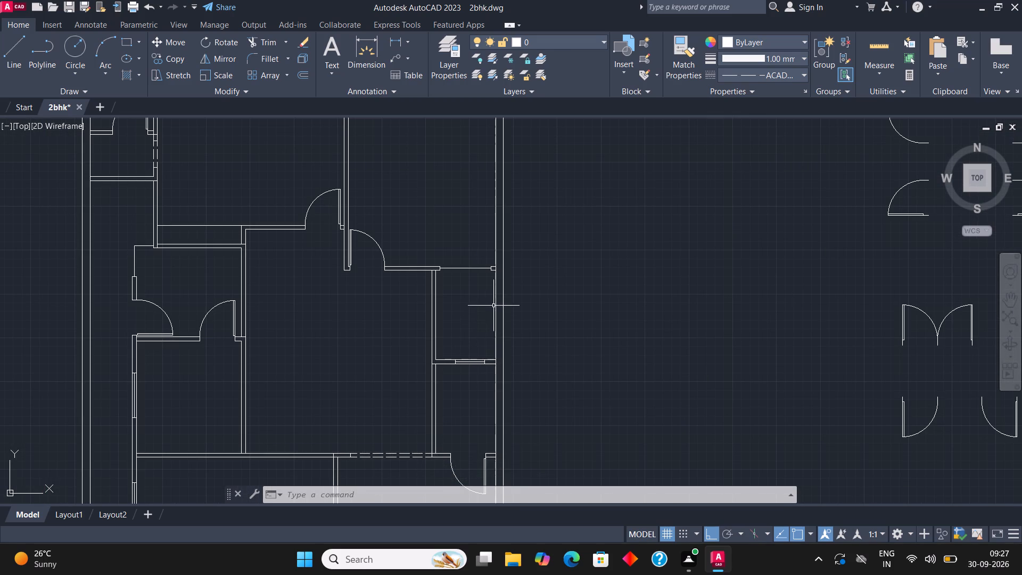
scroll(515, 266, "down", 1)
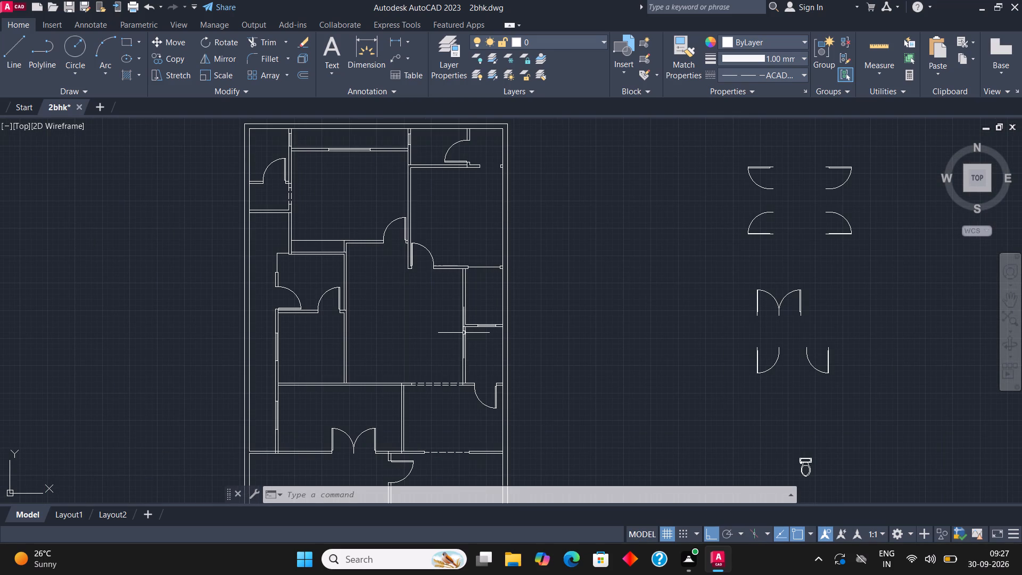
type("li")
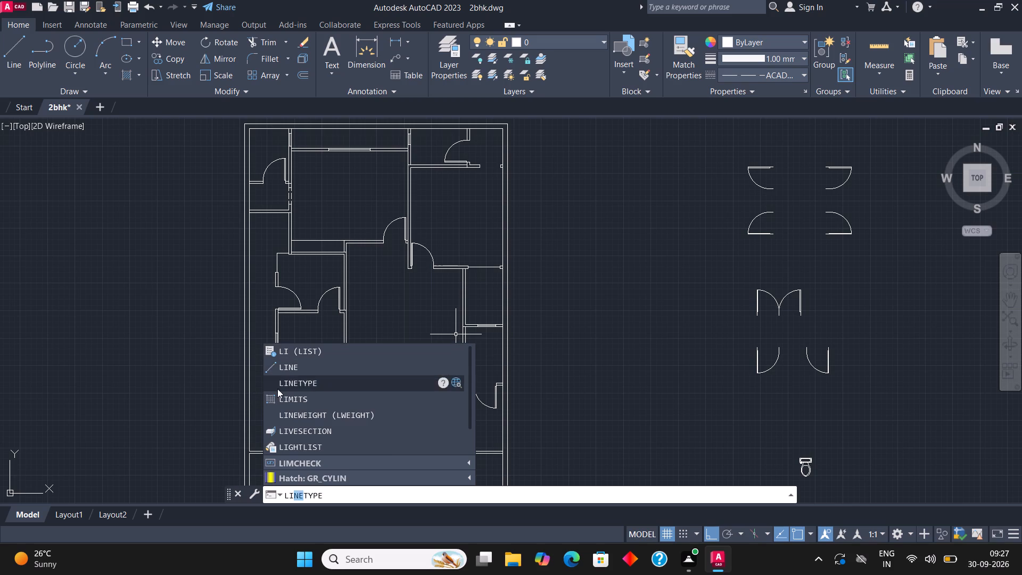
left_click(282, 389)
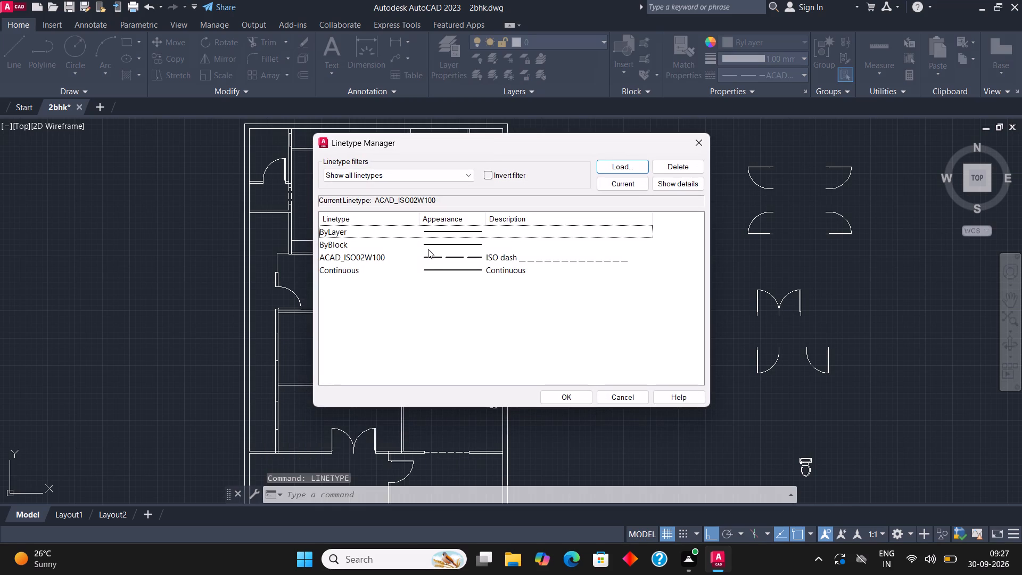
left_click(500, 237)
left_click(629, 184)
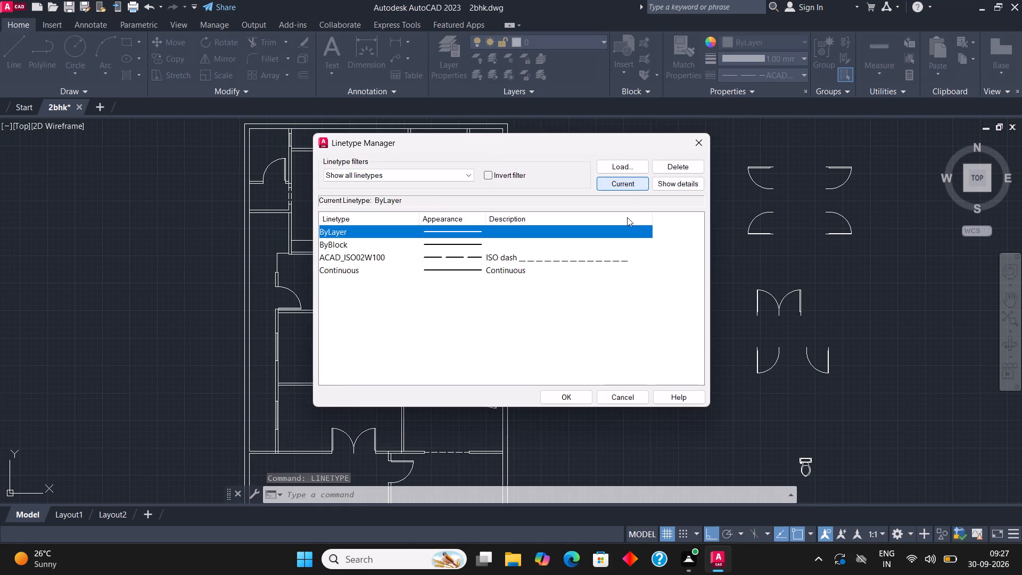
left_click(555, 397)
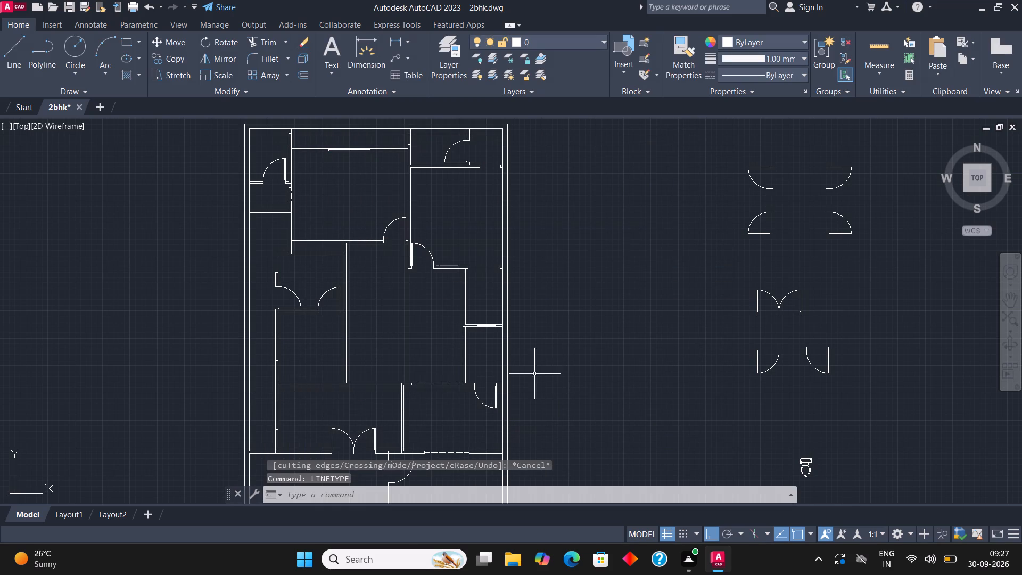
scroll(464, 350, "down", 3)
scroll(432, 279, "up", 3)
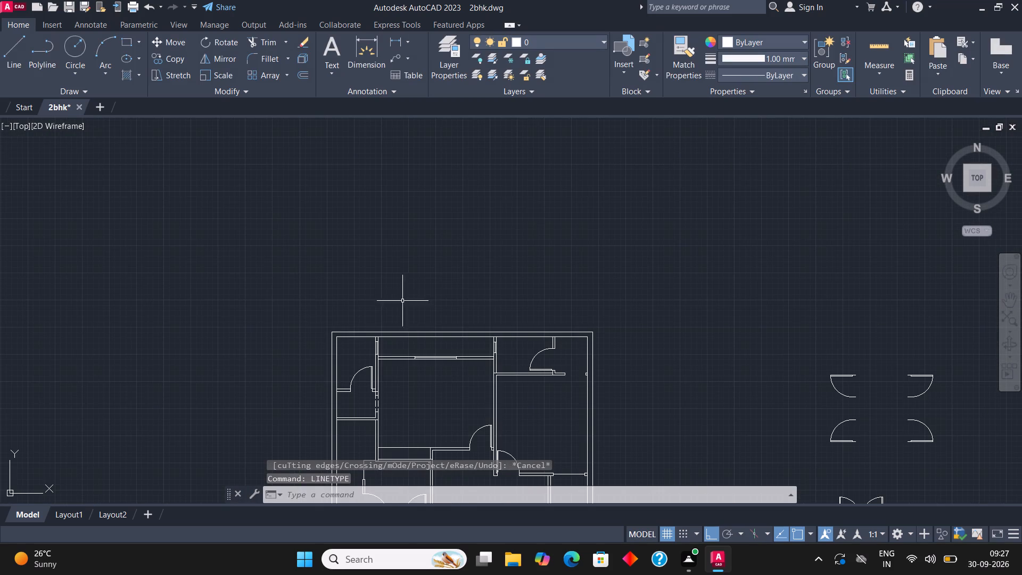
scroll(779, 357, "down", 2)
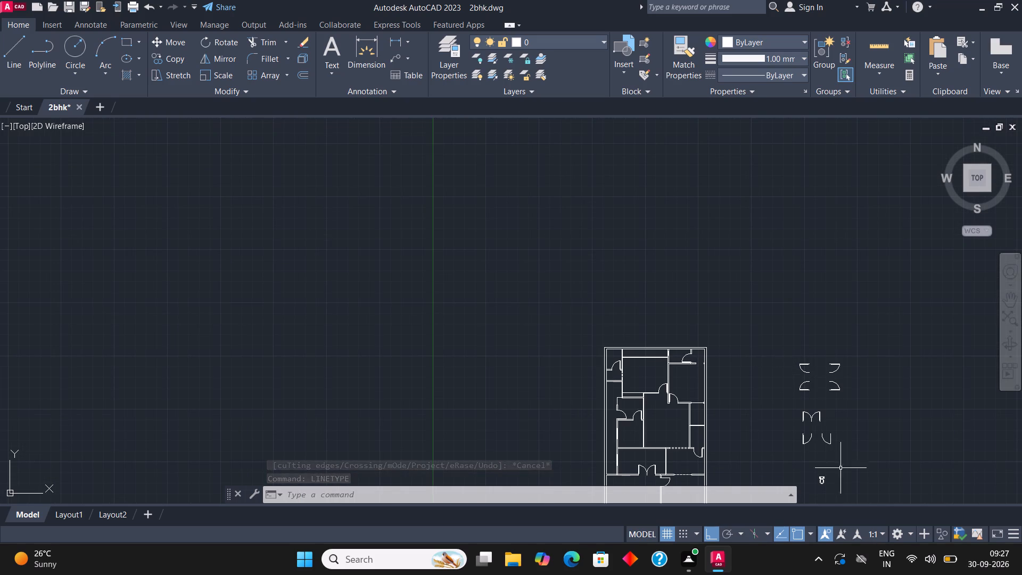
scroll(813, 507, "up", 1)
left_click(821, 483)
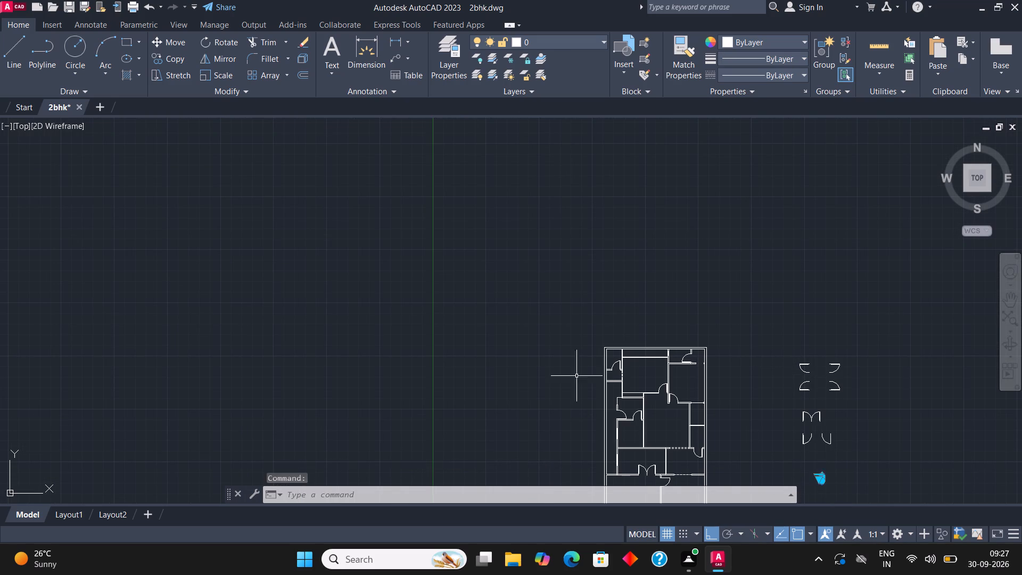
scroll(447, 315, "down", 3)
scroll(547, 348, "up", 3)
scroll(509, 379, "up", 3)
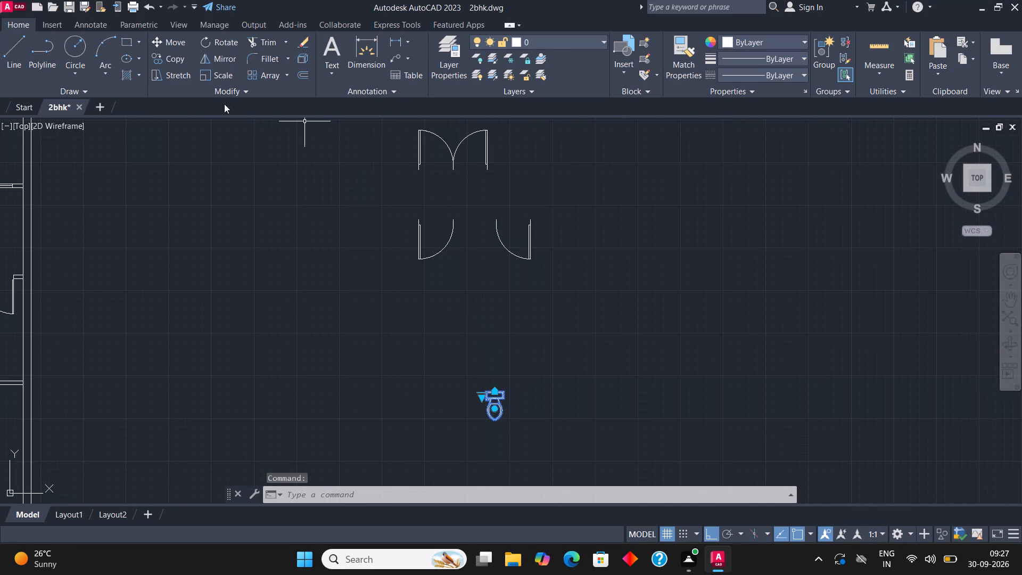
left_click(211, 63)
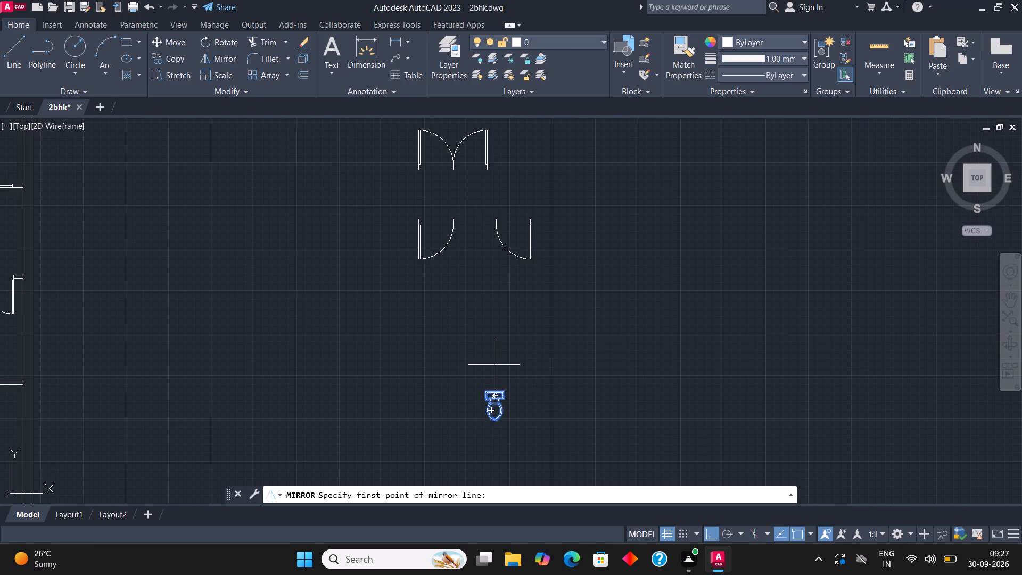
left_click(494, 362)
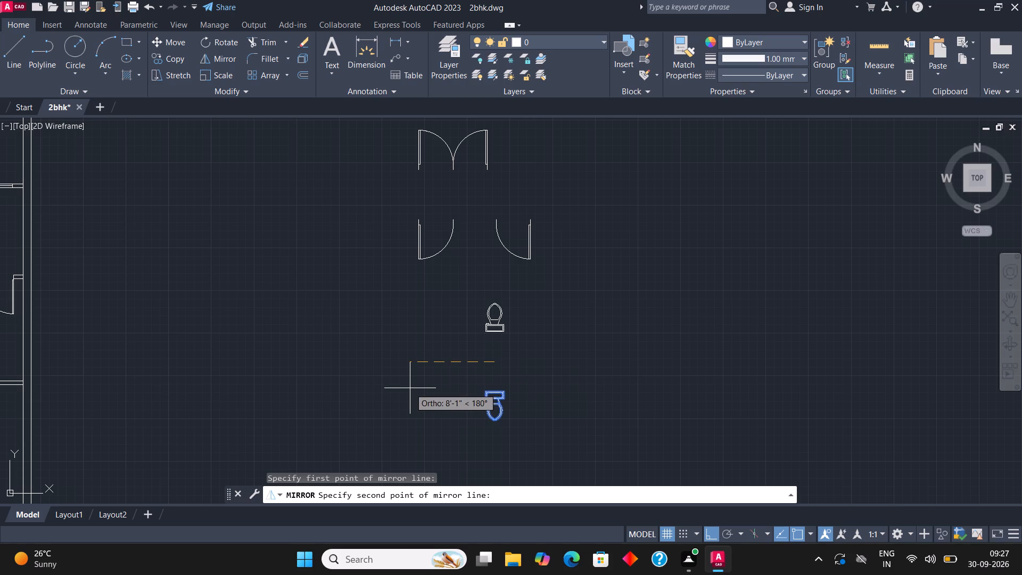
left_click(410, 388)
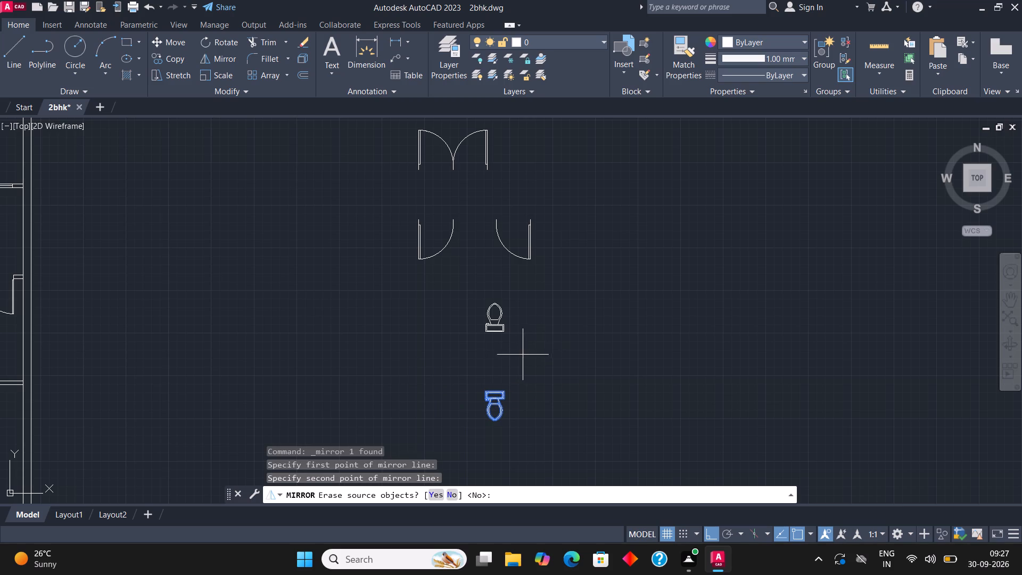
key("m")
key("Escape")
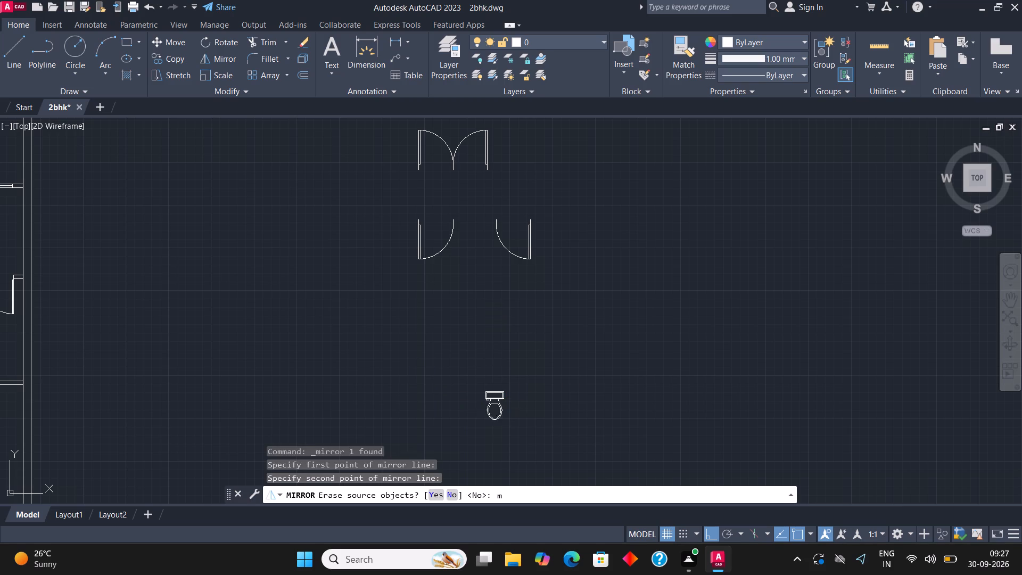
Mirror the toilet symbol beside the plan about a horizontal line just above its tank, keeping the original.
left_click(497, 400)
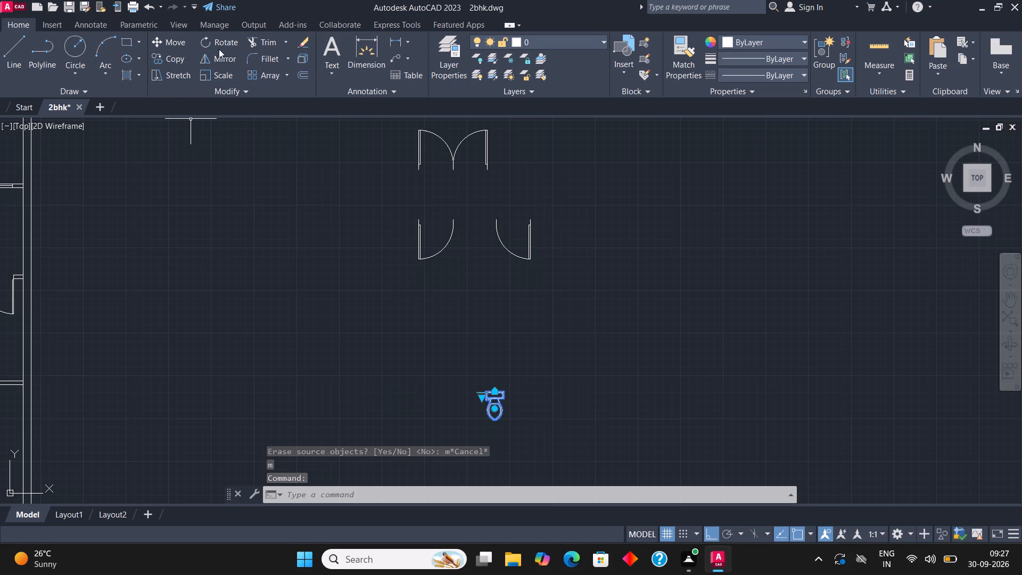
left_click(231, 55)
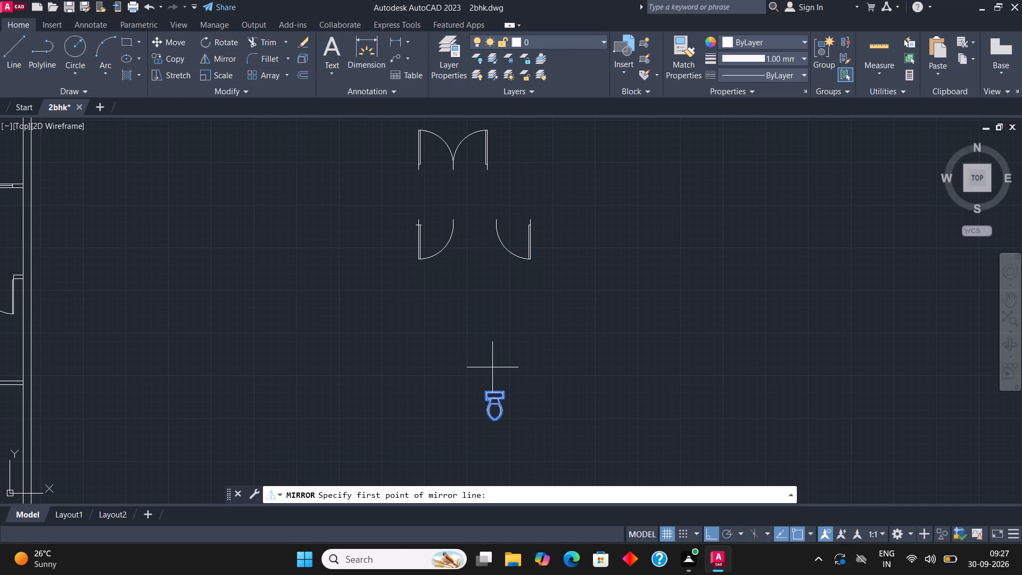
left_click(492, 367)
left_click(432, 400)
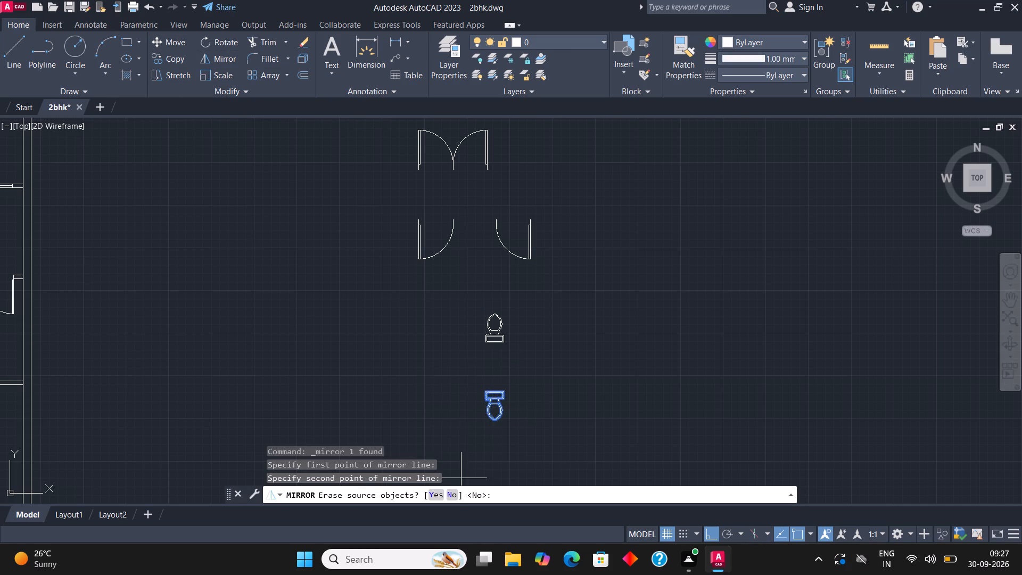
left_click(456, 496)
Copy the original toilet symbol horizontally about 15'-4" toward the plan.
left_click(496, 401)
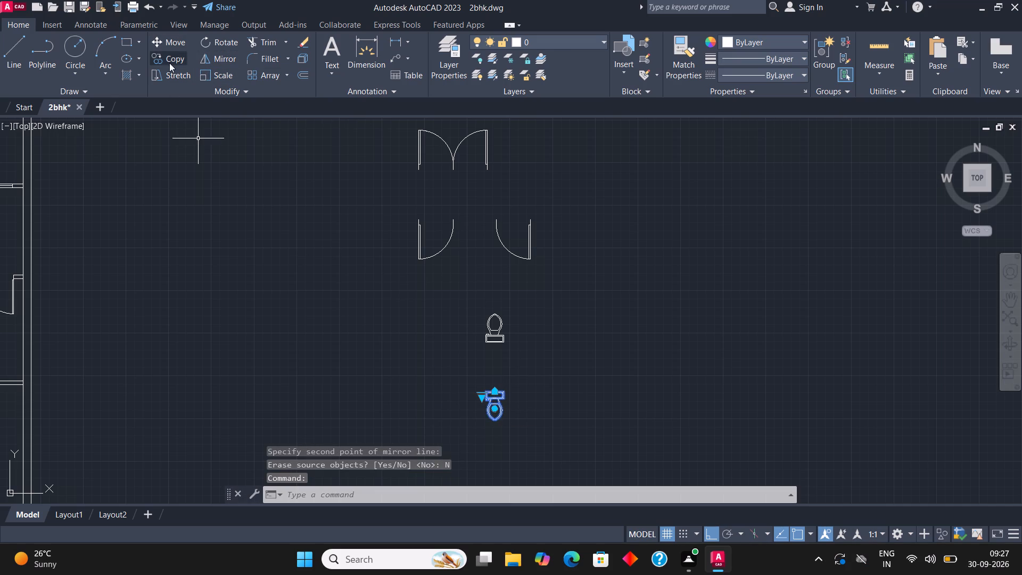
left_click(164, 55)
left_click(502, 412)
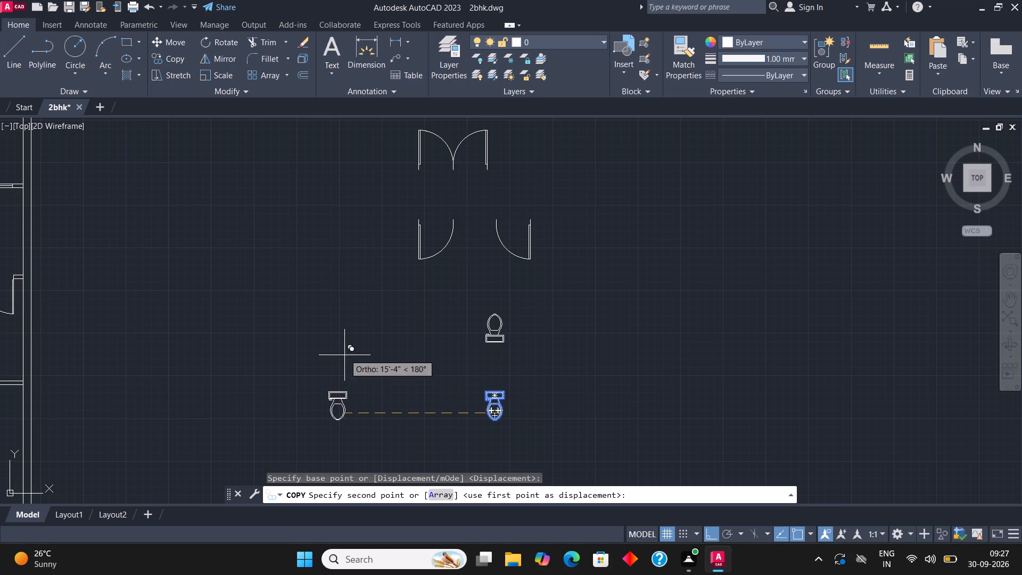
left_click(343, 353)
key("Escape")
Rotate the new toilet copy a quarter turn clockwise so its bowl points left toward the plan.
left_click(337, 396)
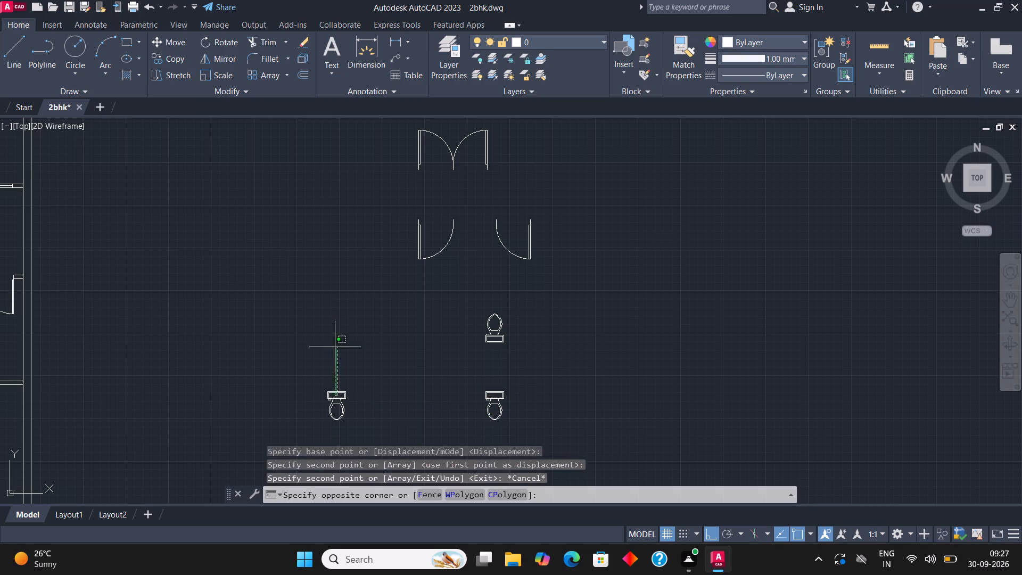
left_click(315, 359)
left_click(239, 40)
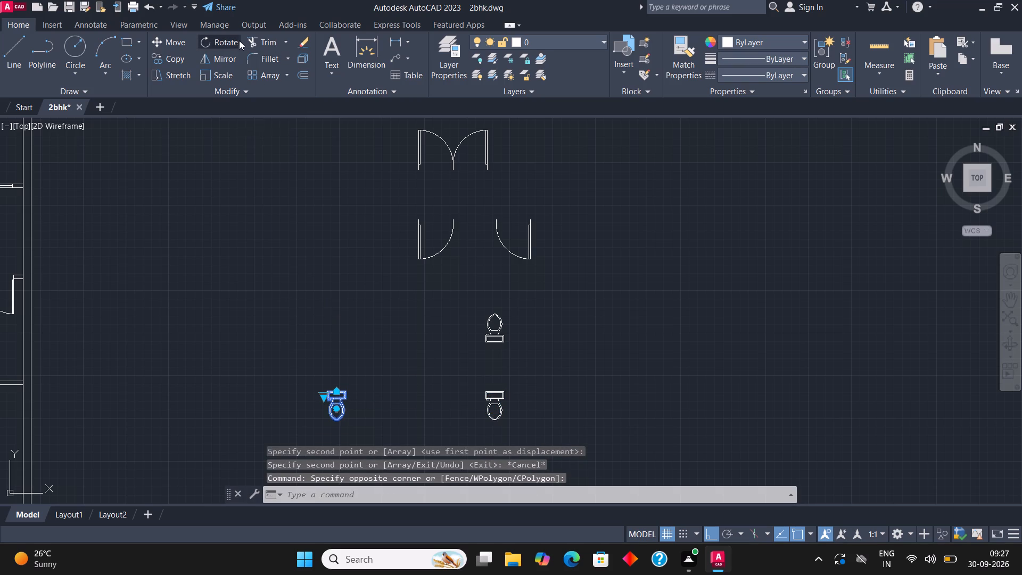
left_click(351, 376)
left_click(362, 412)
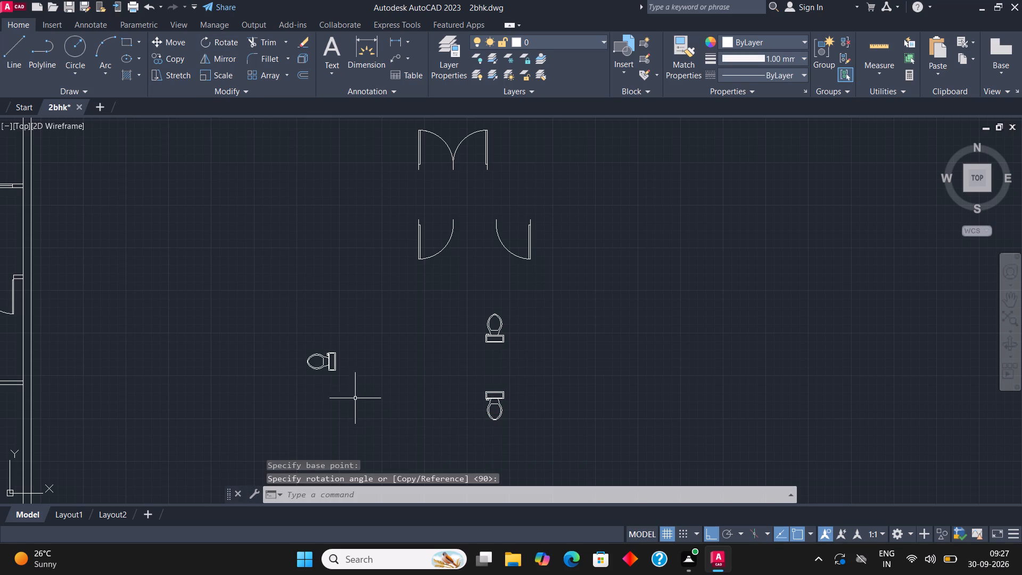
Mirror the rotated toilet about a vertical line just beyond its tank, keeping the original, to get a right-facing version.
left_click(332, 365)
left_click(319, 347)
left_click(218, 58)
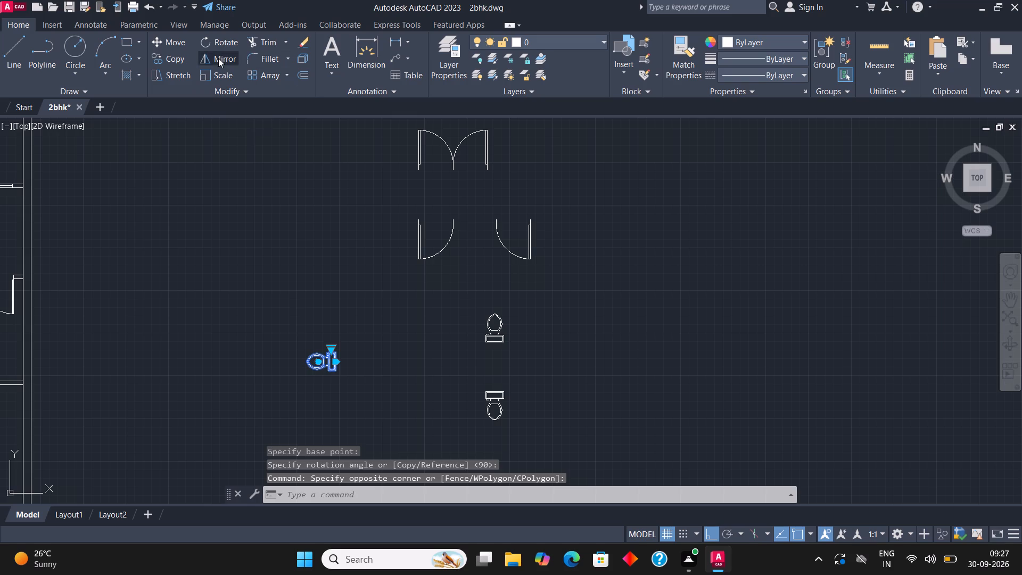
left_click(353, 363)
left_click(335, 395)
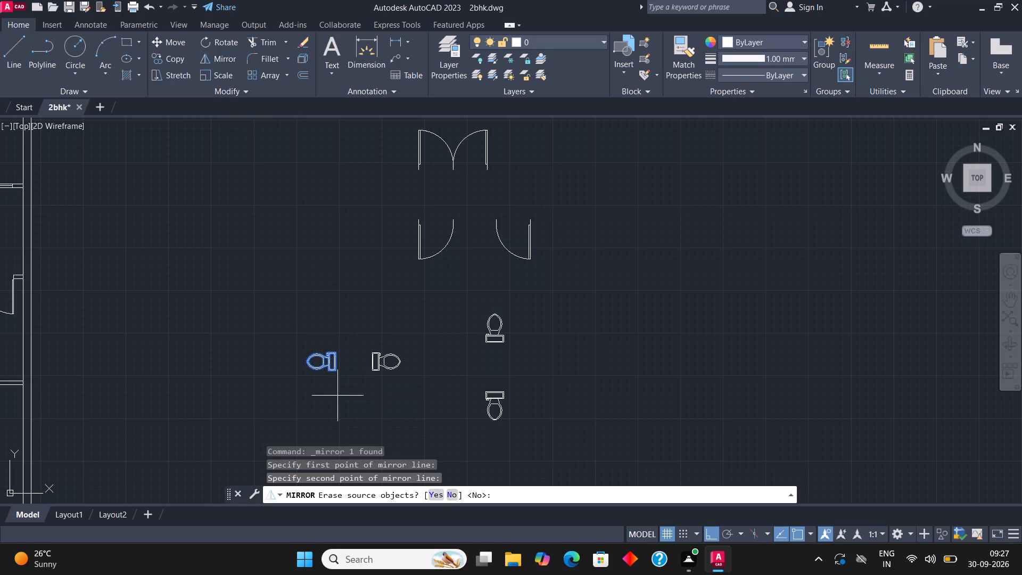
left_click(454, 497)
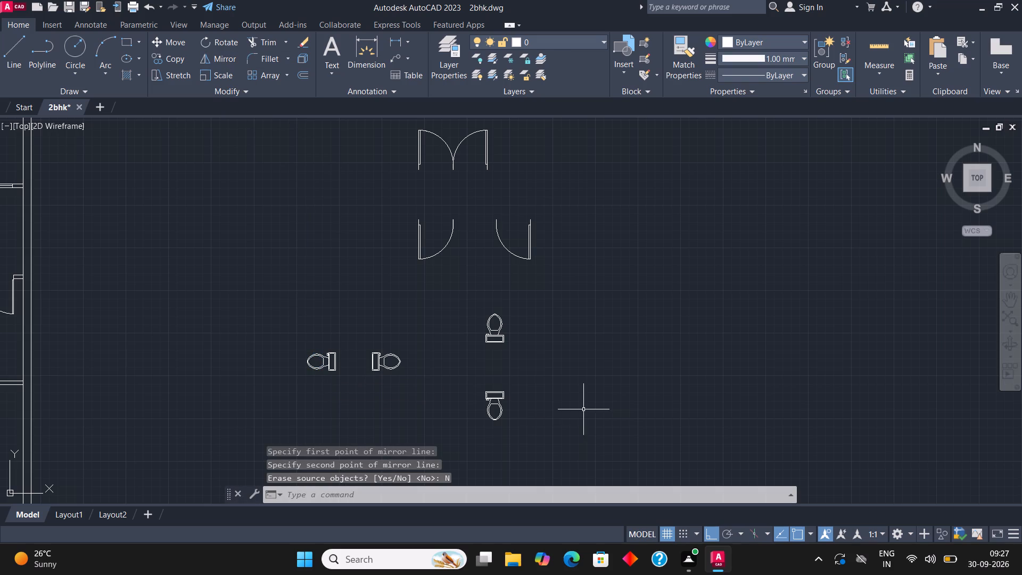
With Ortho off, copy the toilet with its tank on top into the upper-left toilet room, near the top wall beside the partition.
left_click(495, 396)
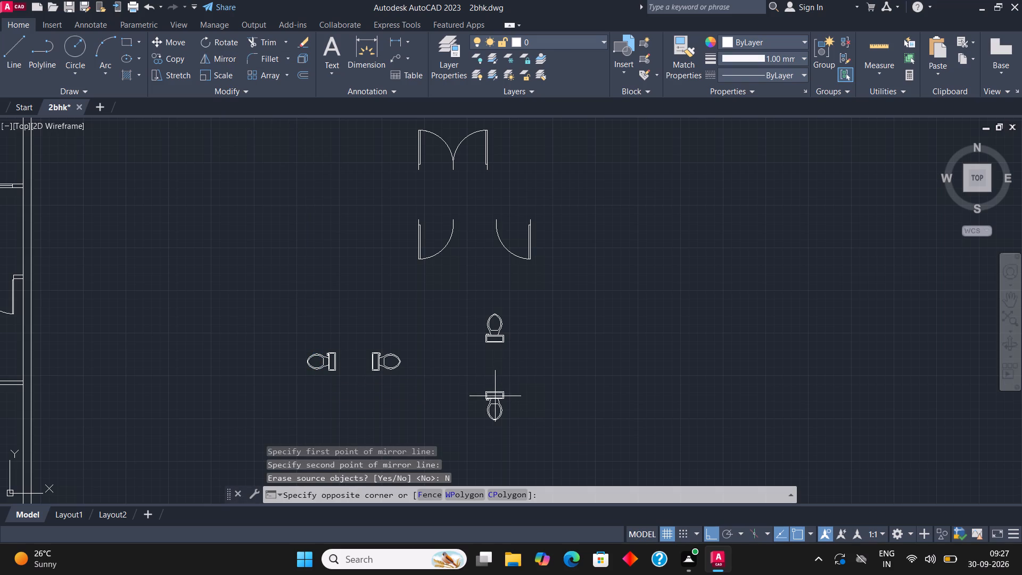
left_click(488, 372)
left_click(173, 62)
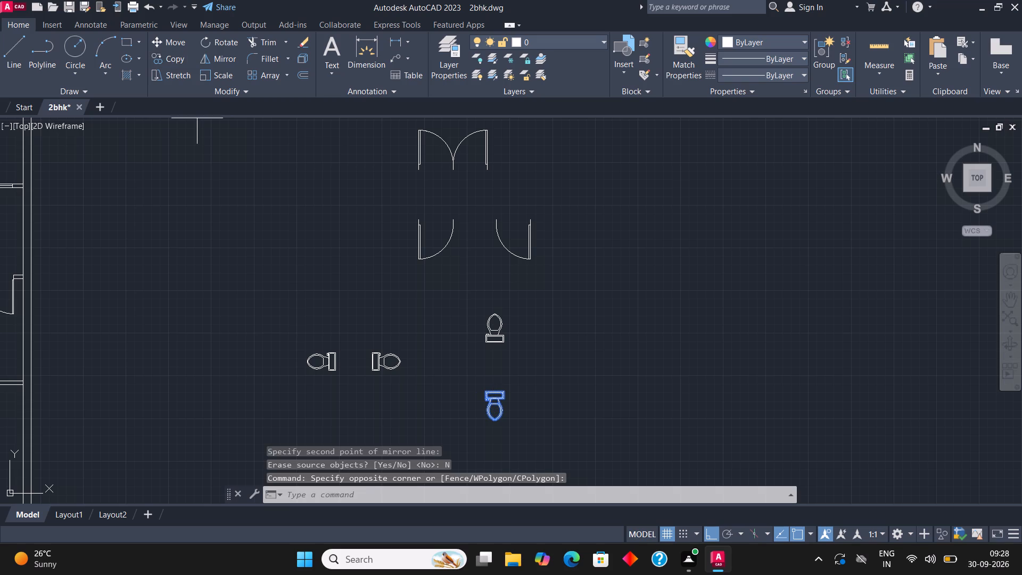
left_click(485, 389)
scroll(625, 346, "down", 2)
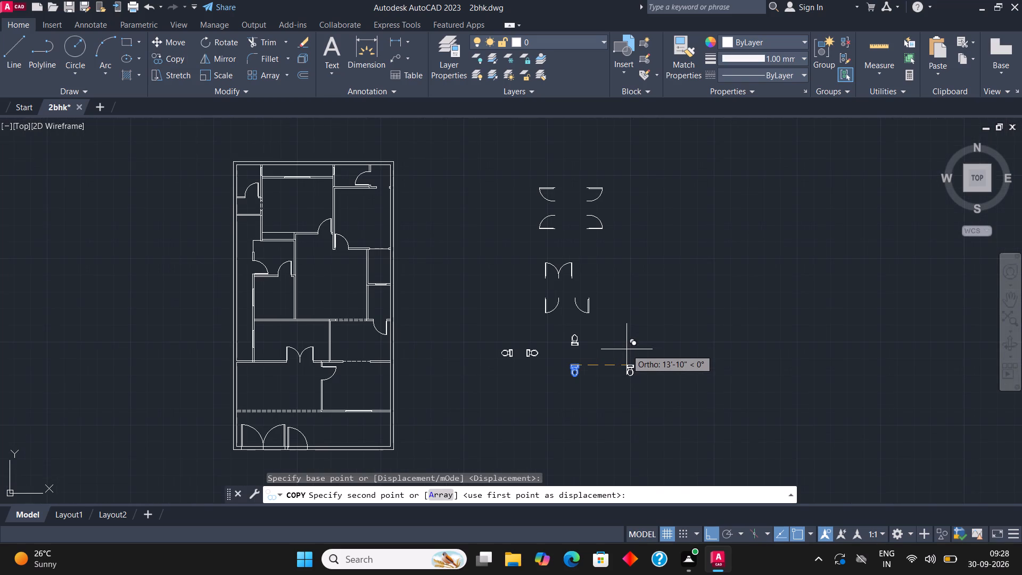
key("F8")
scroll(660, 385, "down", 1)
scroll(406, 242, "up", 4)
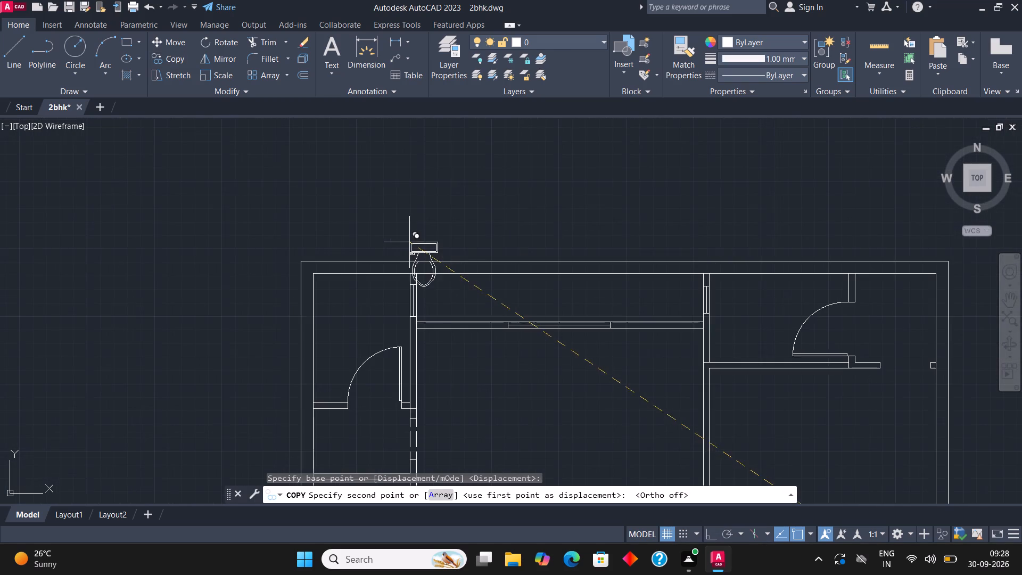
scroll(377, 286, "up", 3)
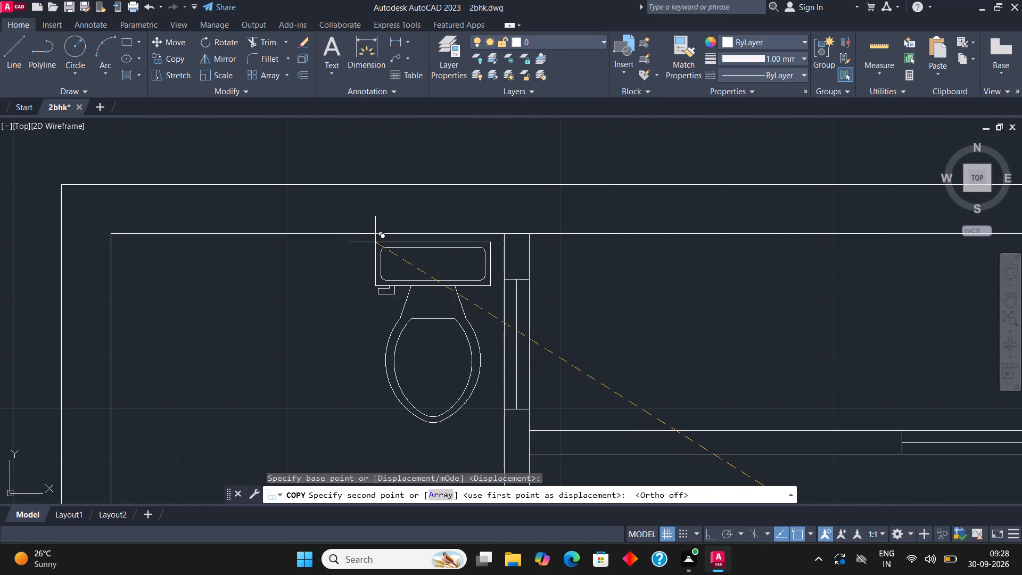
left_click(376, 242)
scroll(290, 243, "down", 2)
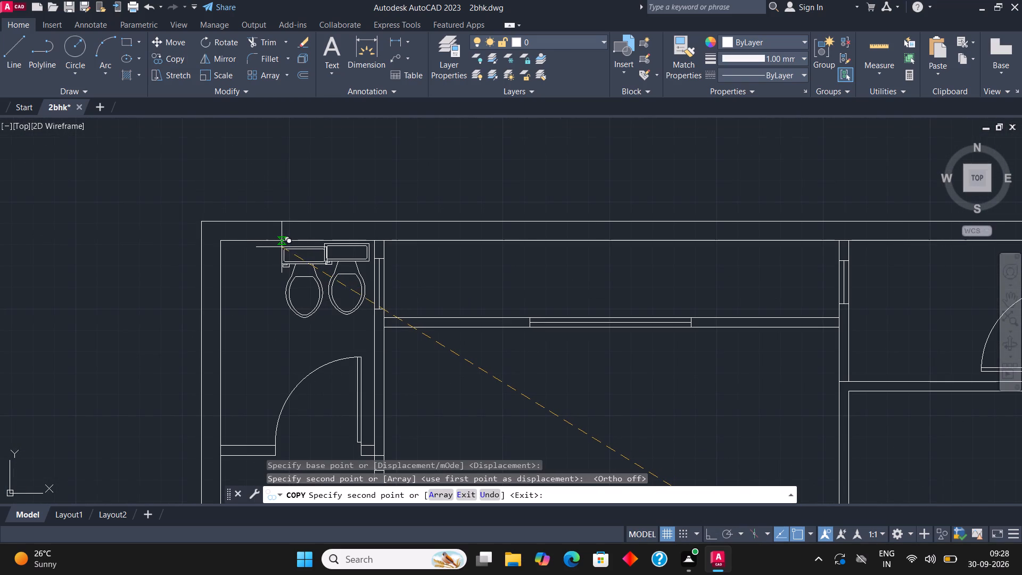
scroll(282, 247, "down", 2)
key("Escape")
Copy the right-facing toilet symbol into the plan's upper-right toilet room, with its tank against the left partition.
scroll(300, 218, "down", 2)
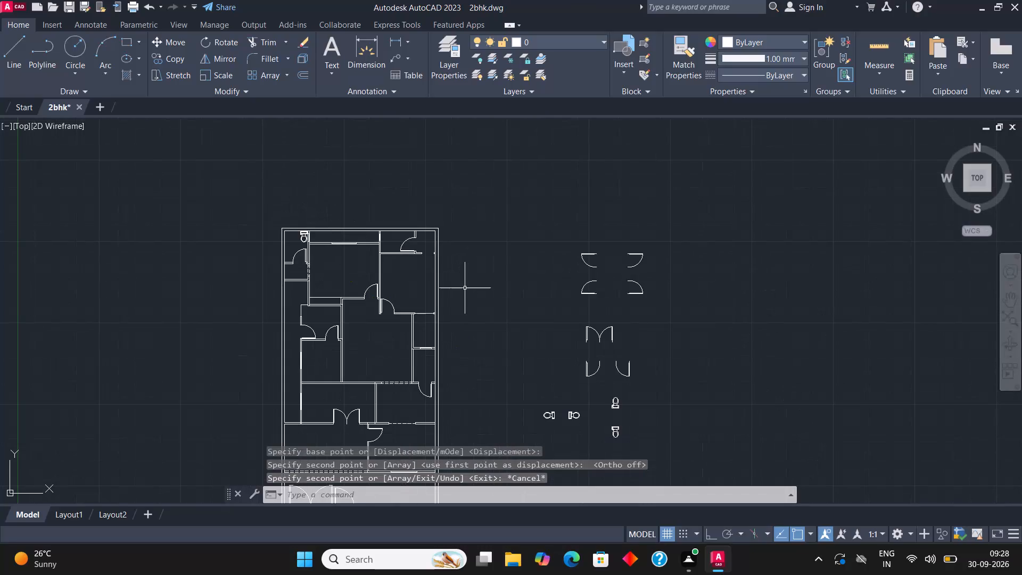
scroll(579, 418, "up", 2)
left_click(549, 413)
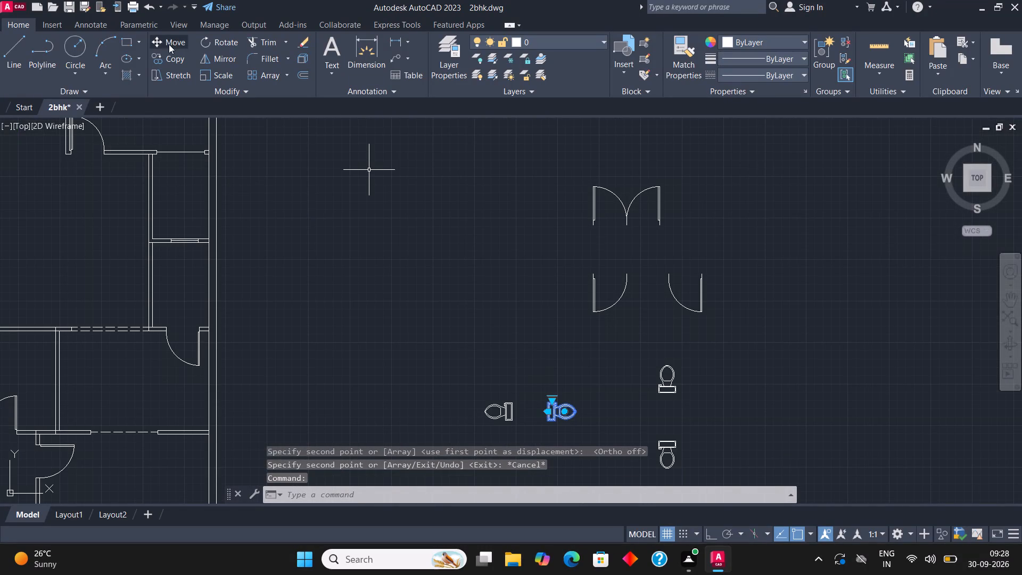
left_click(175, 59)
scroll(553, 408, "up", 3)
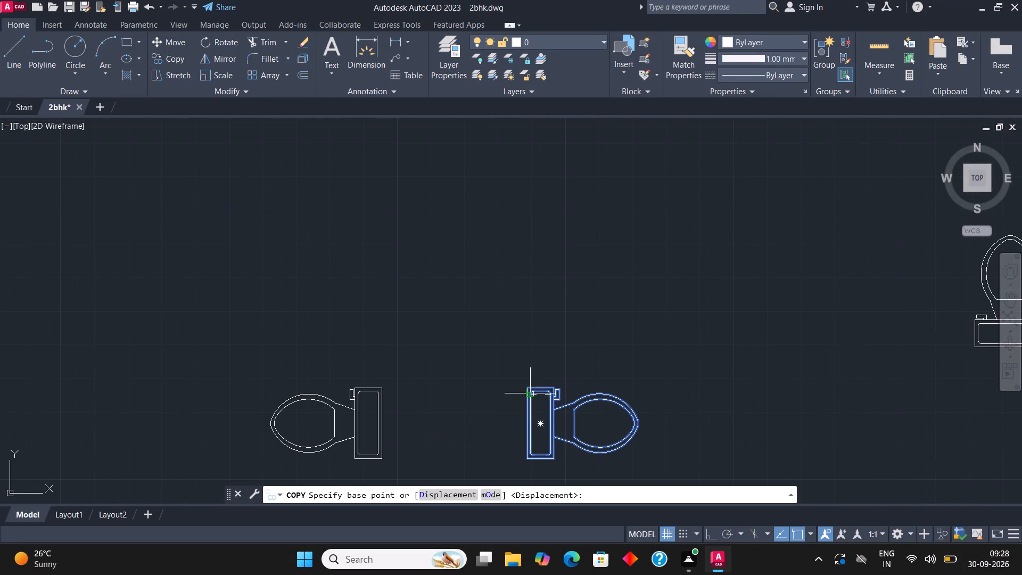
left_click(525, 389)
scroll(664, 331, "down", 4)
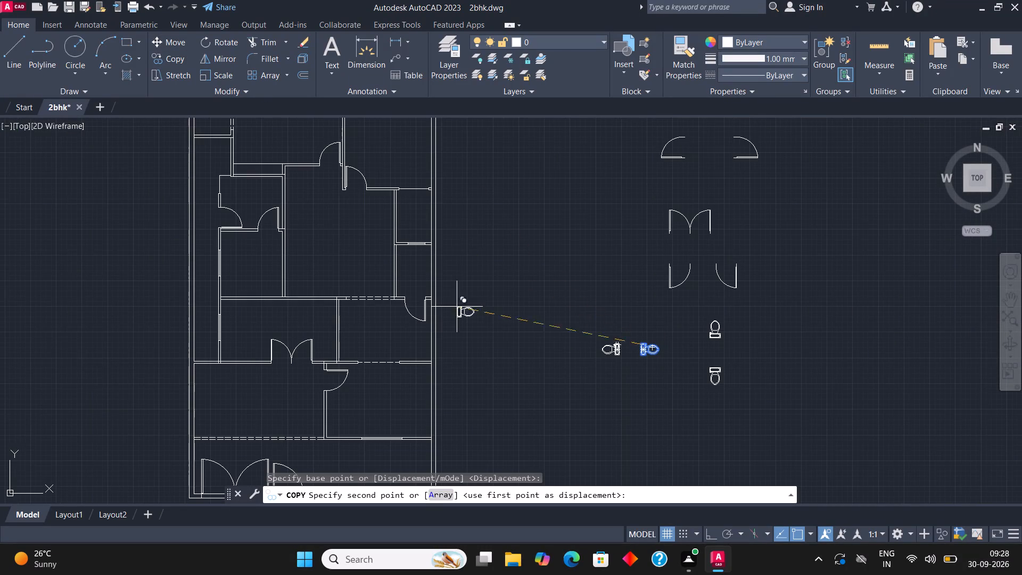
scroll(462, 360, "down", 2)
scroll(418, 223, "up", 4)
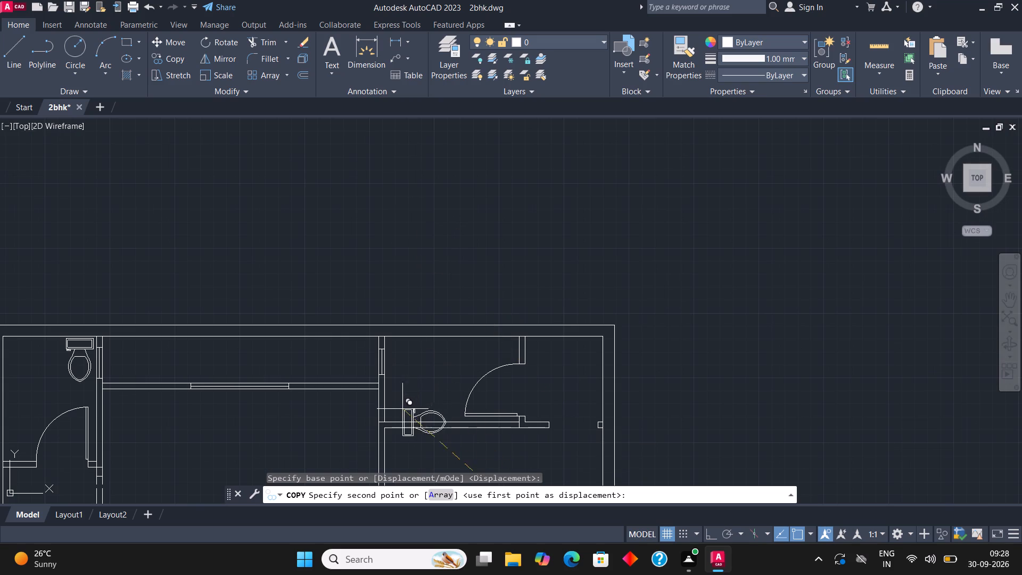
scroll(398, 409, "up", 4)
left_click(309, 299)
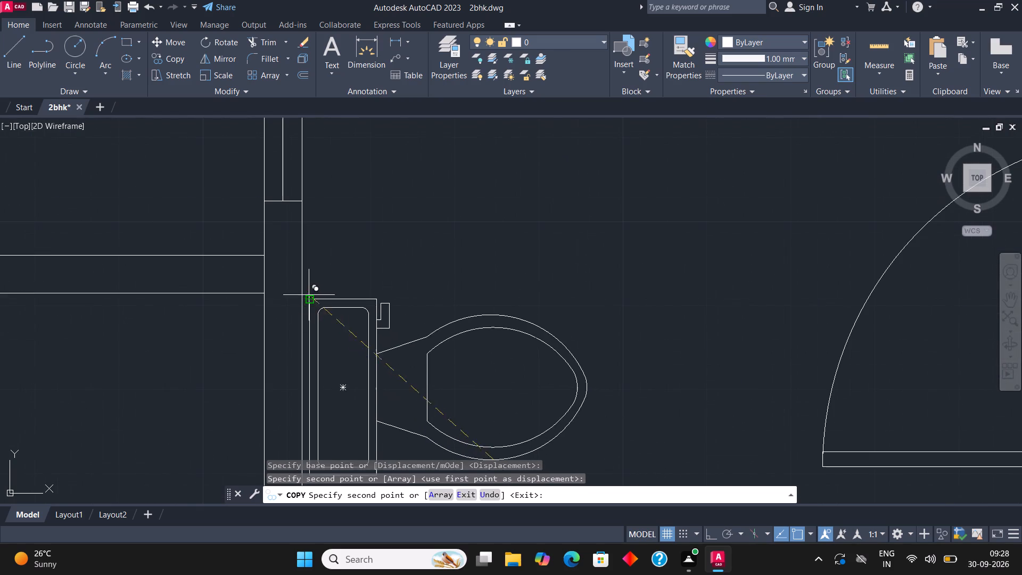
scroll(300, 266, "down", 4)
key("Escape")
Copy that right-facing toilet into the small toilet room by the right outer wall, just below its window and beside the left partition.
scroll(326, 250, "down", 7)
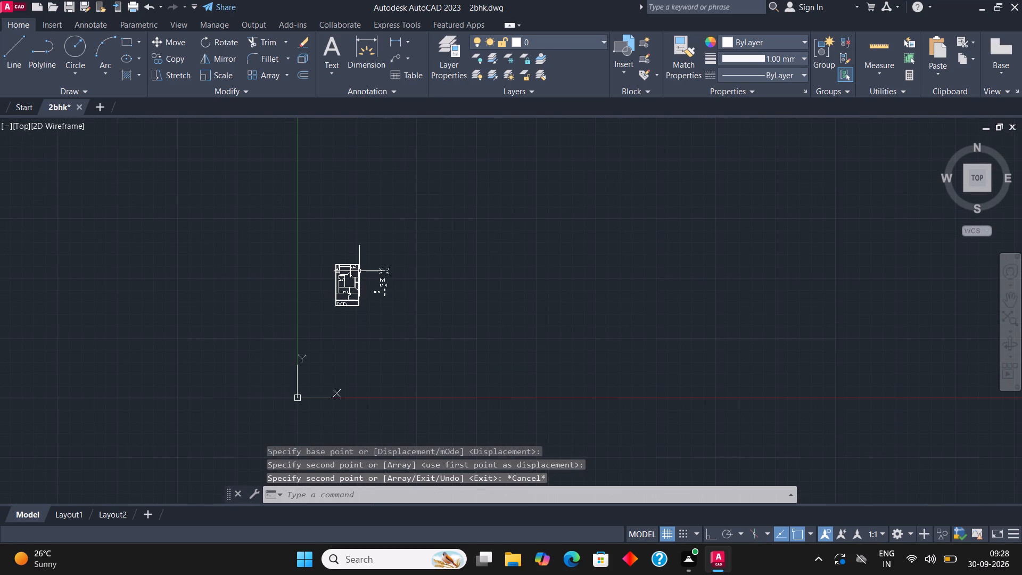
scroll(365, 276, "up", 5)
scroll(514, 253, "down", 2)
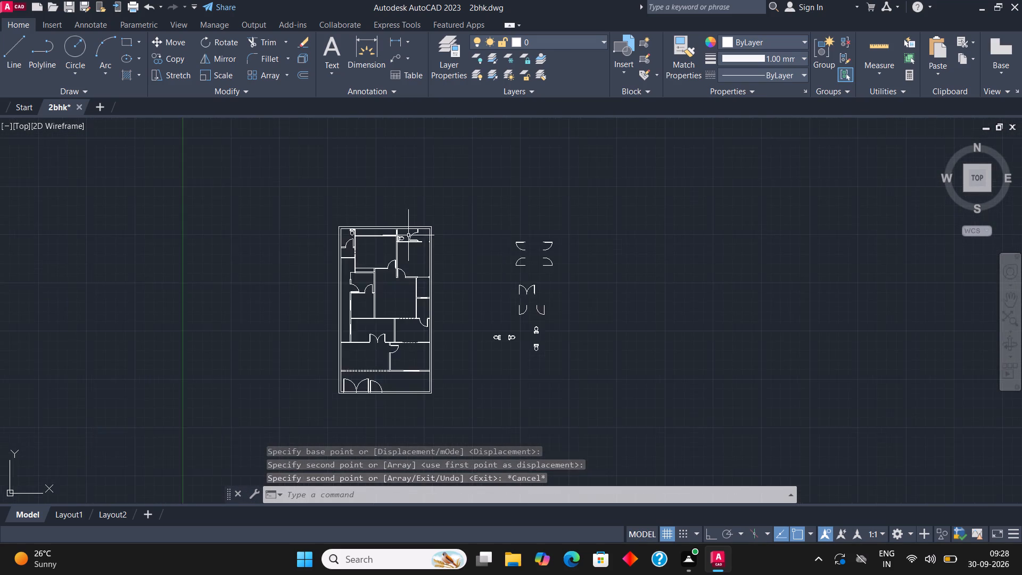
scroll(406, 235, "up", 3)
left_click(382, 242)
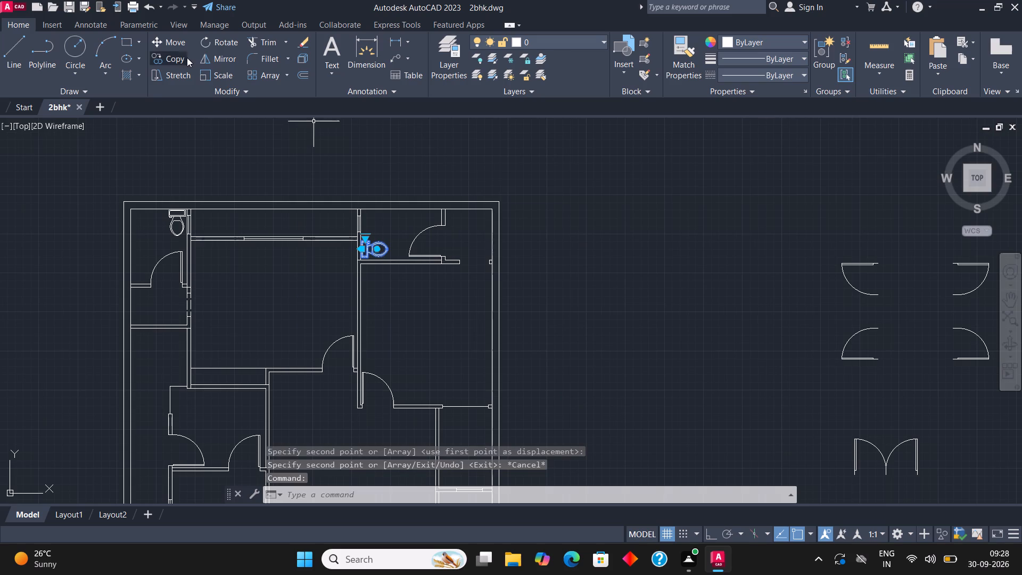
left_click(187, 57)
left_click(363, 253)
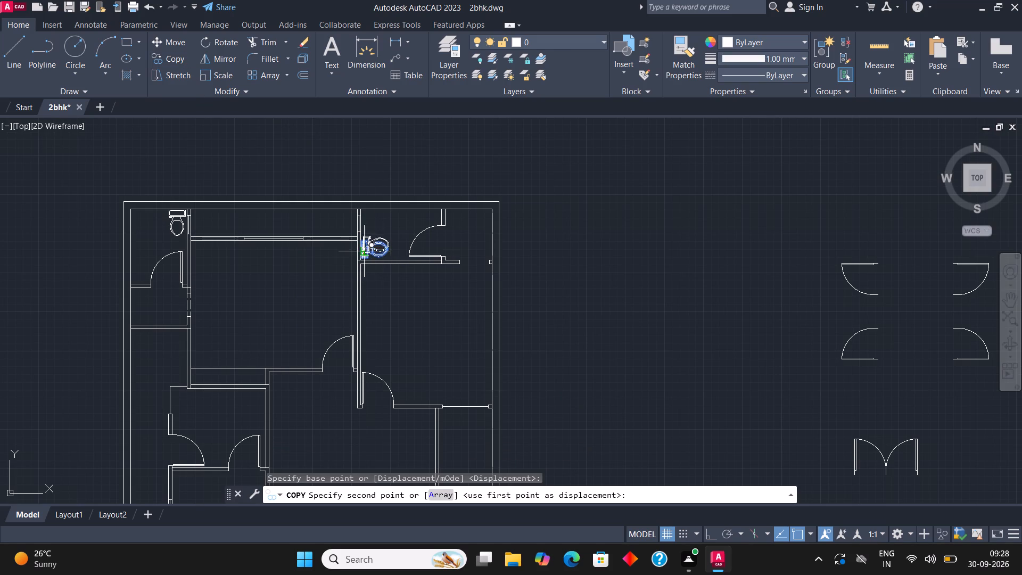
scroll(463, 206, "down", 2)
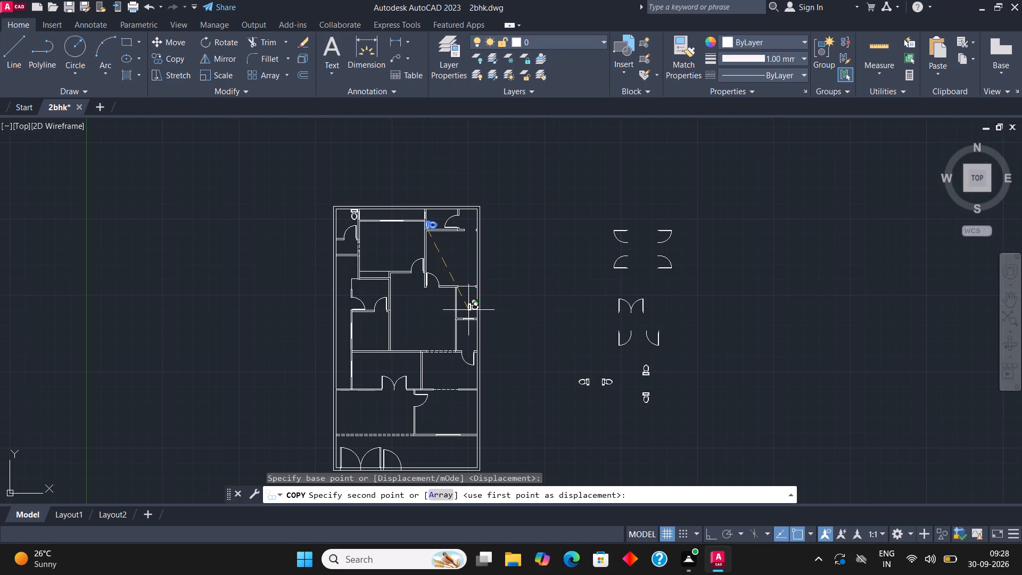
scroll(461, 329, "up", 6)
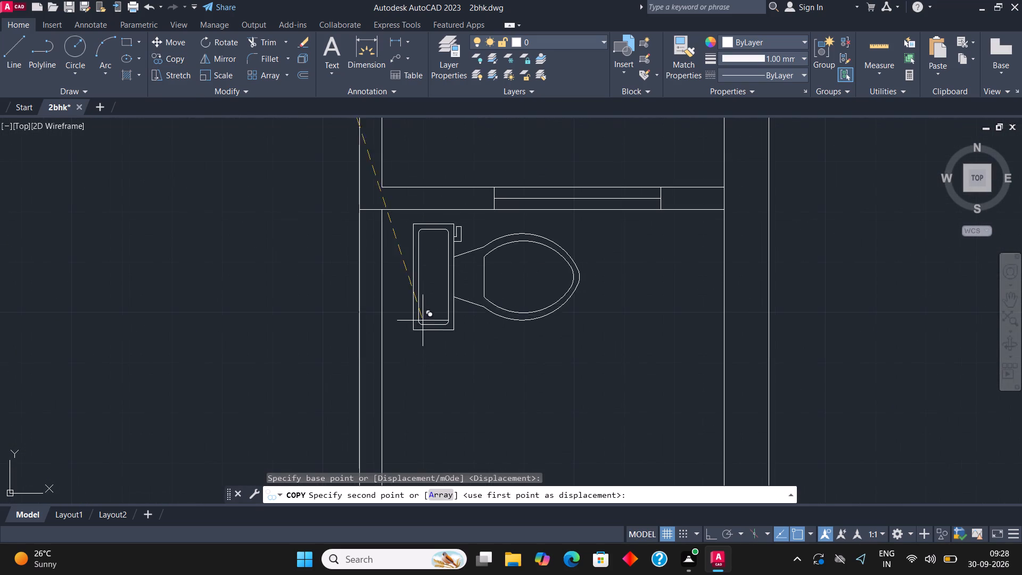
left_click(399, 317)
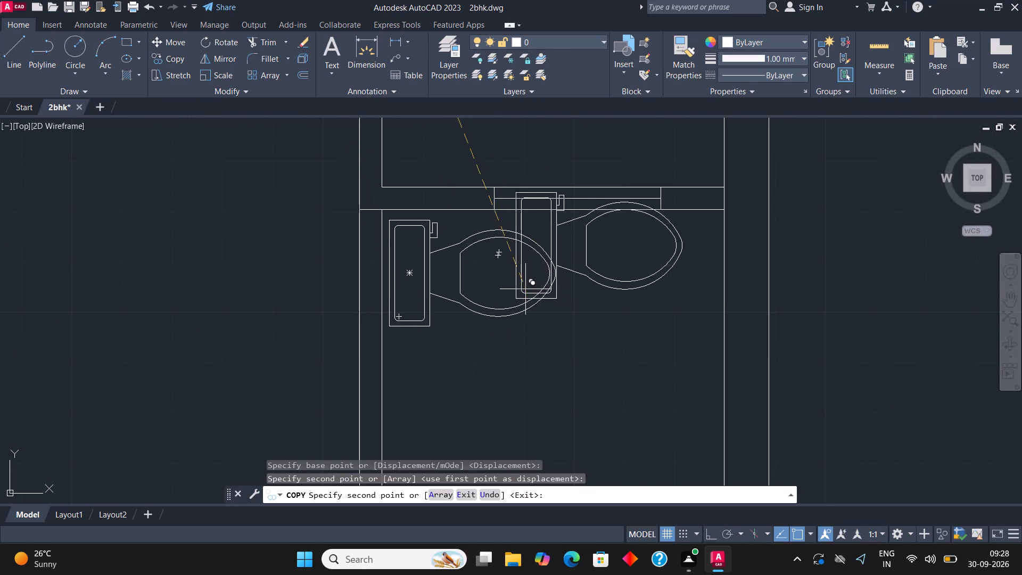
key("Escape")
Draw a washbasin counter rectangle in the upper-left toilet room, in the corner between the outer wall and the door-side partition.
scroll(519, 355, "down", 3)
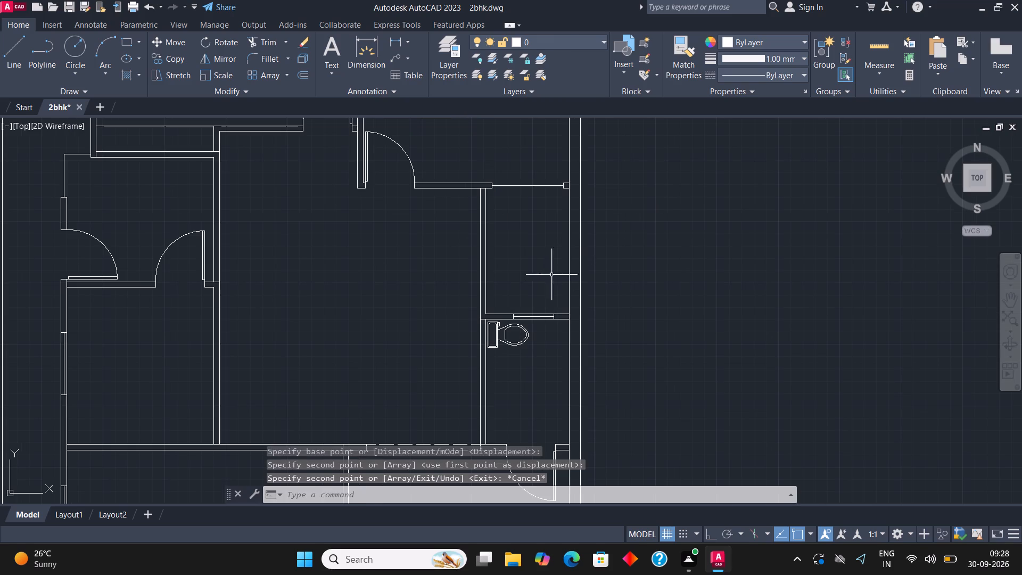
scroll(540, 284, "down", 2)
scroll(525, 396, "down", 1)
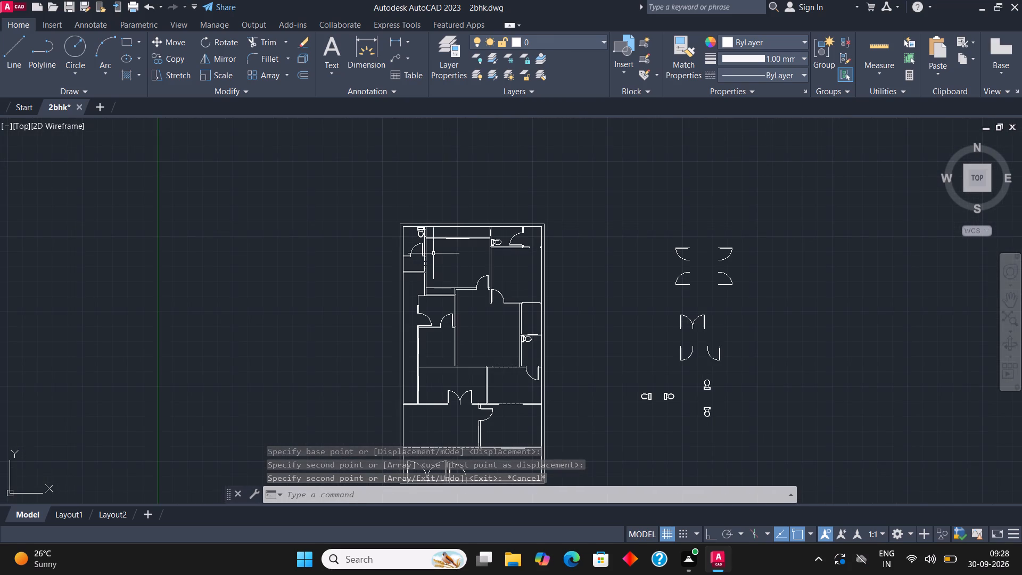
scroll(415, 247, "up", 3)
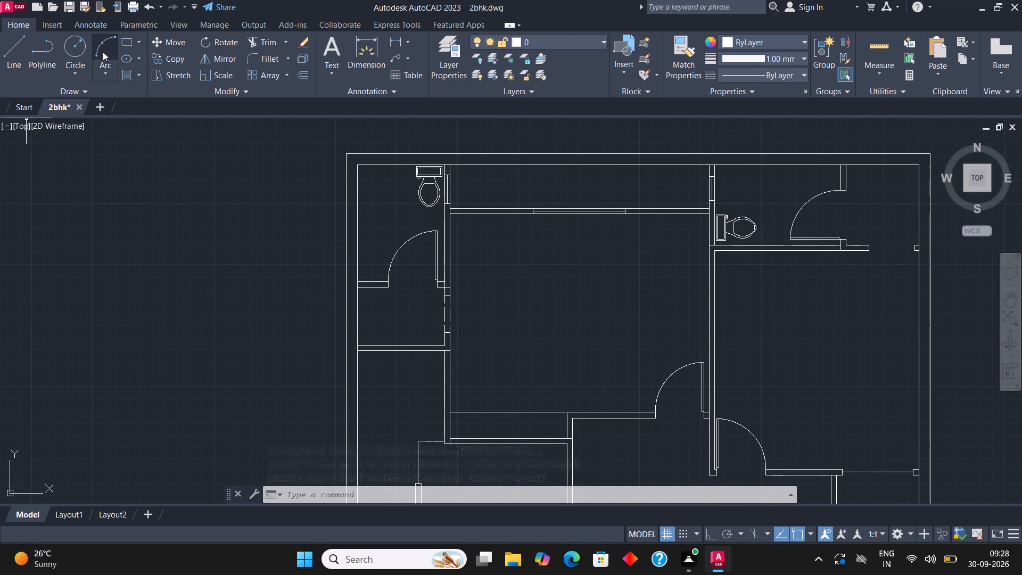
left_click(125, 40)
scroll(323, 254, "up", 3)
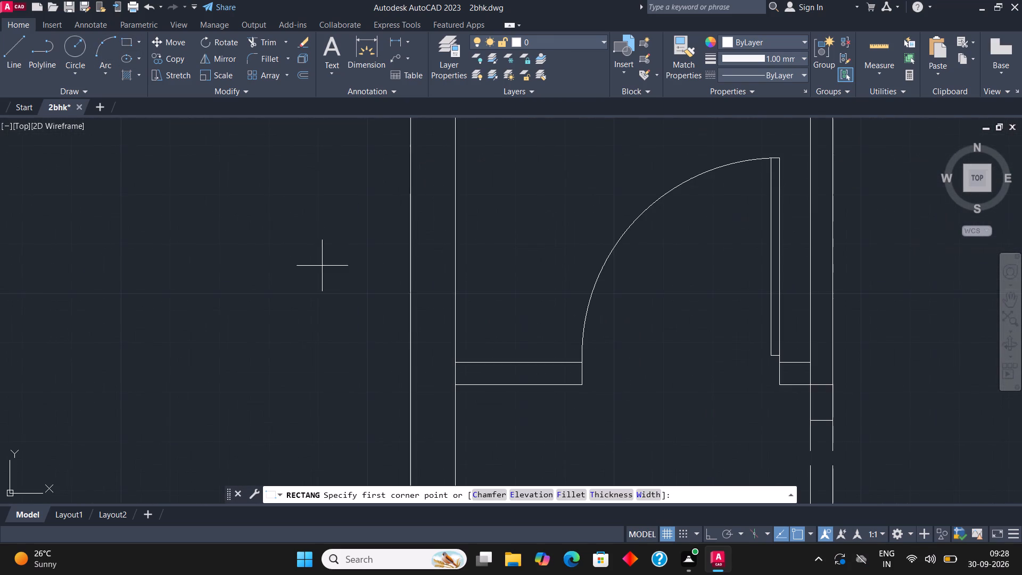
scroll(322, 281, "down", 1)
scroll(518, 311, "up", 3)
scroll(226, 355, "down", 2)
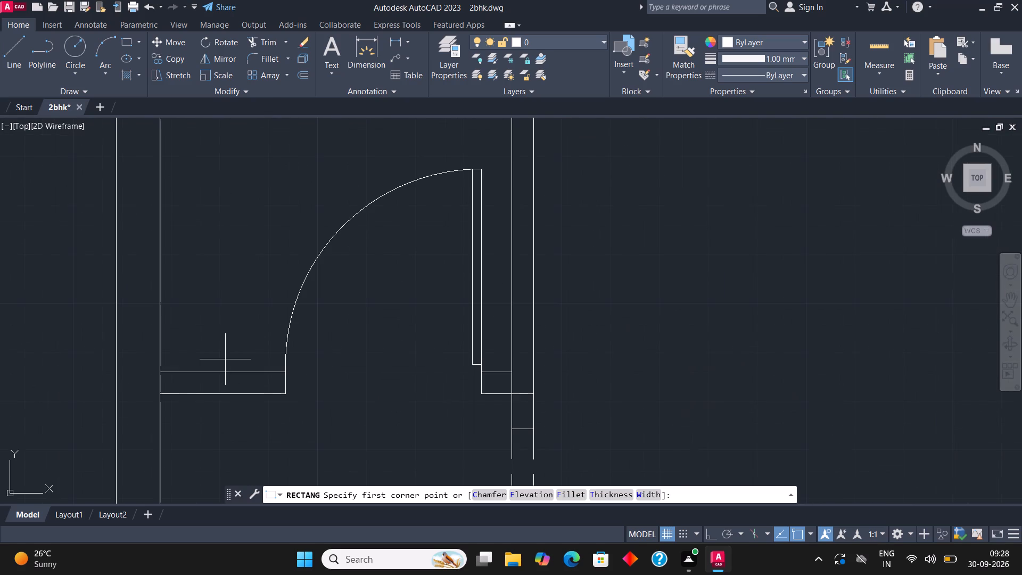
left_click(163, 371)
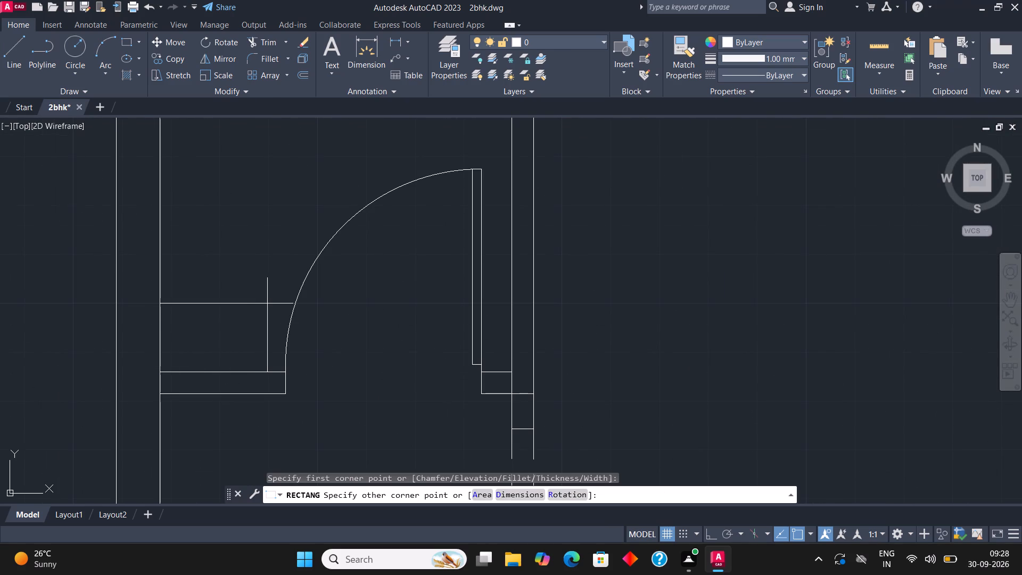
left_click(268, 303)
Draw a bowl circle of about 4" radius in the middle of the washbasin counter.
scroll(376, 325, "down", 1)
scroll(258, 338, "up", 3)
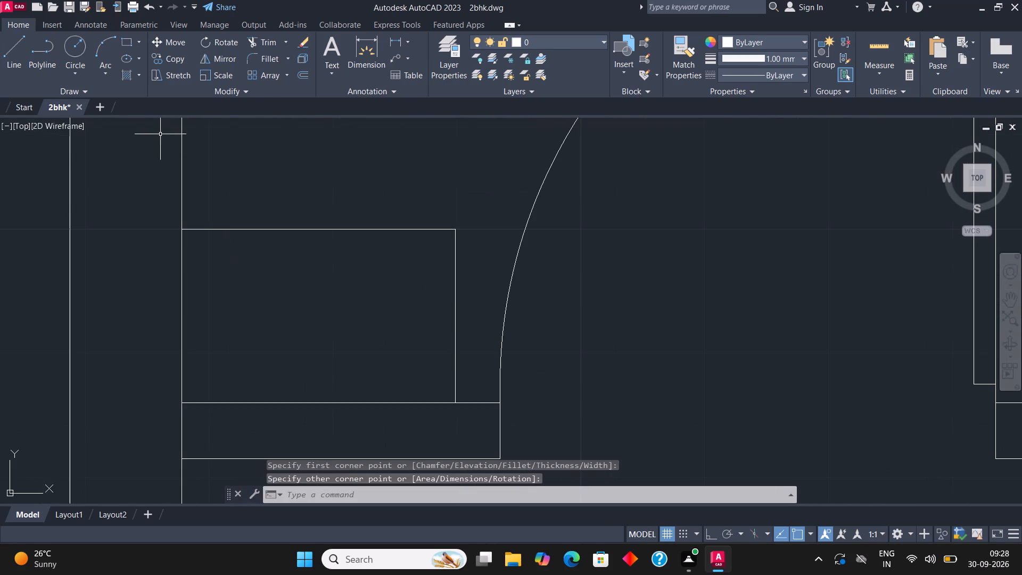
left_click(78, 47)
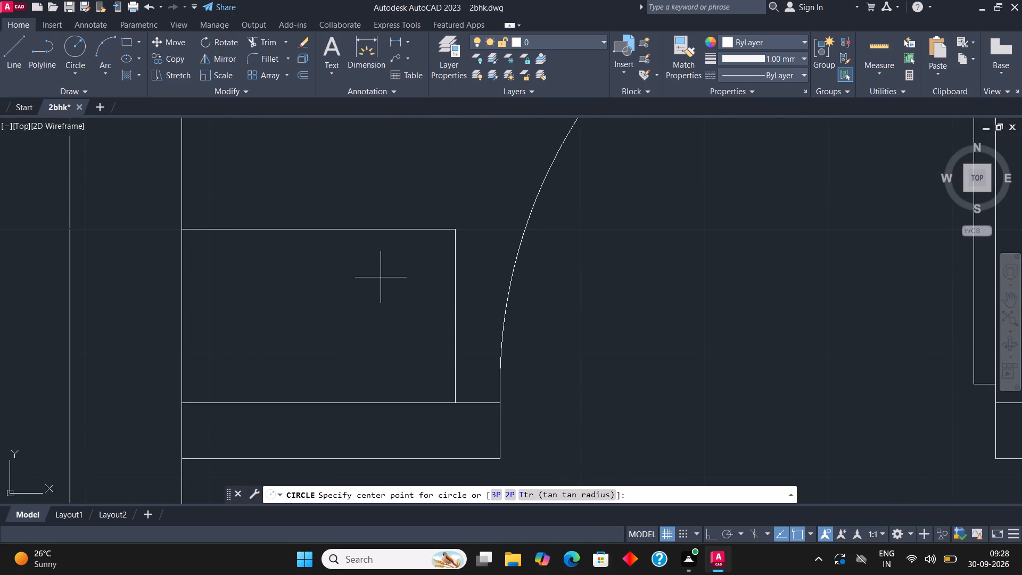
left_click(312, 314)
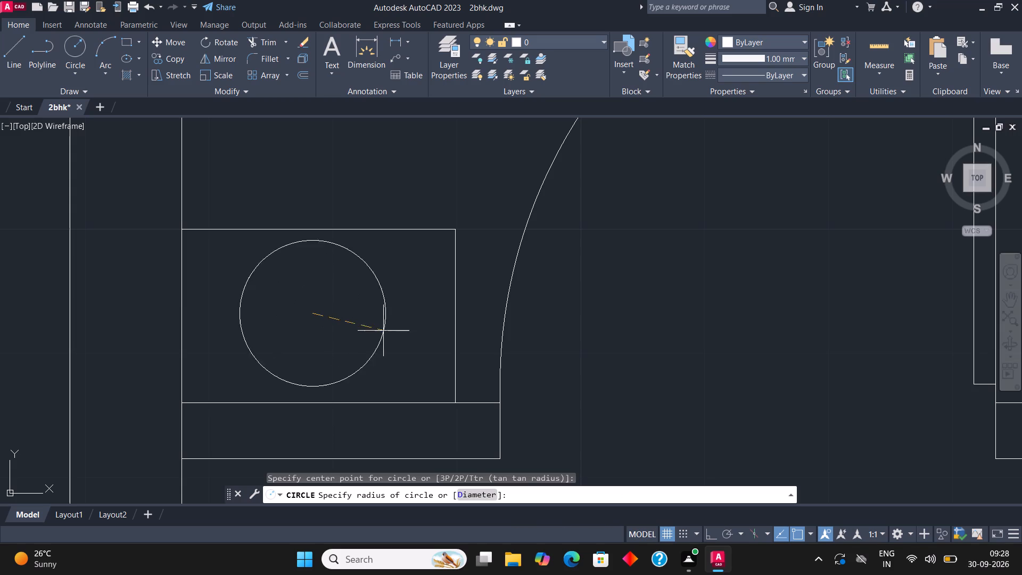
left_click(361, 330)
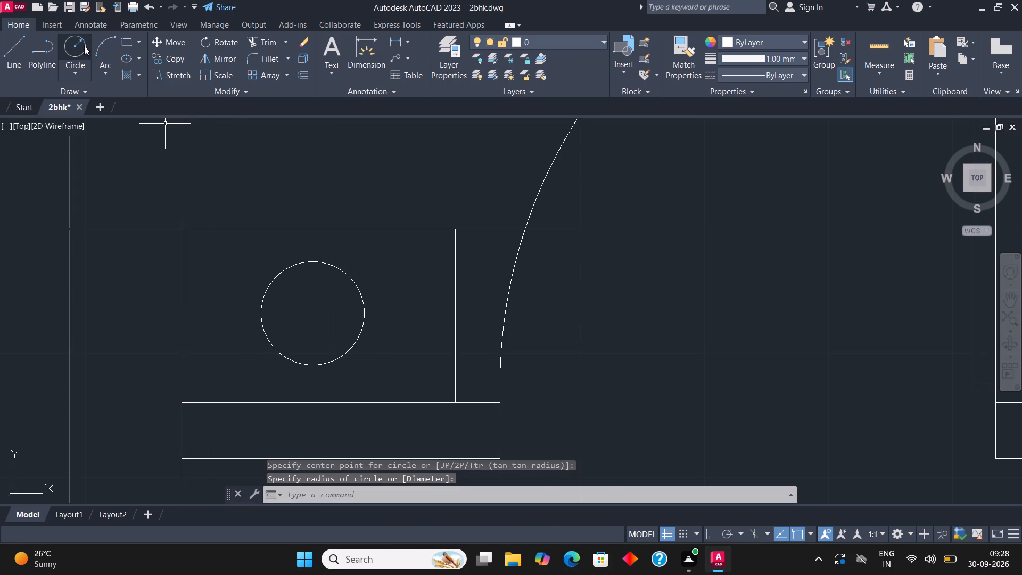
Draw a small drain circle inside the washbasin bowl and move it to the bowl's centre.
left_click(84, 46)
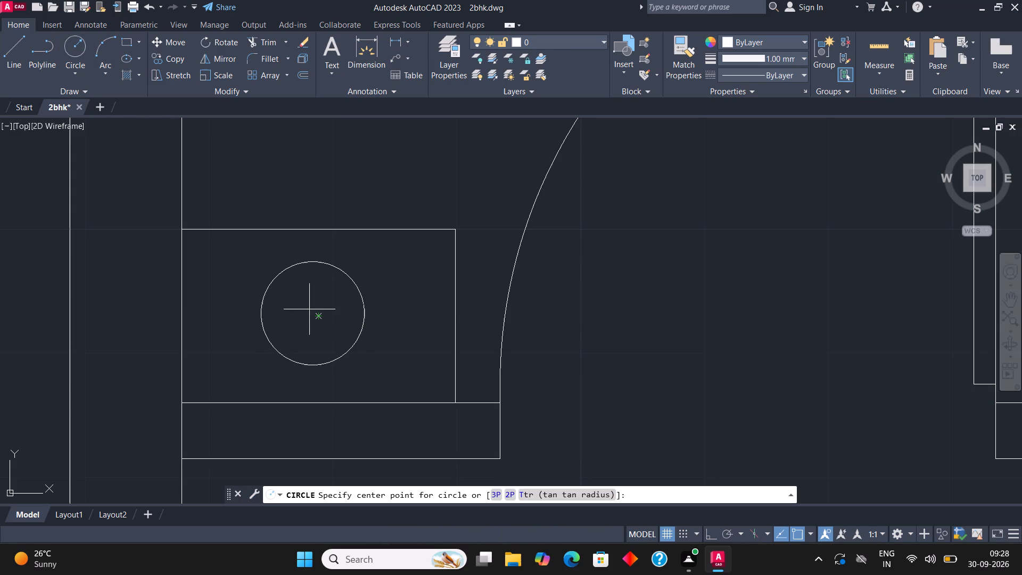
left_click(310, 310)
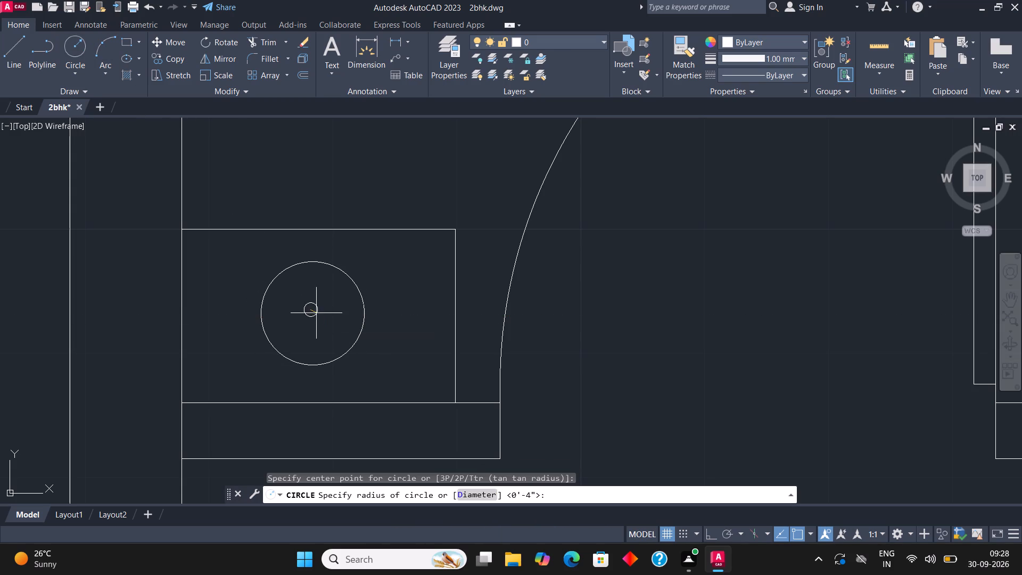
left_click(316, 313)
key("Escape")
left_click(311, 304)
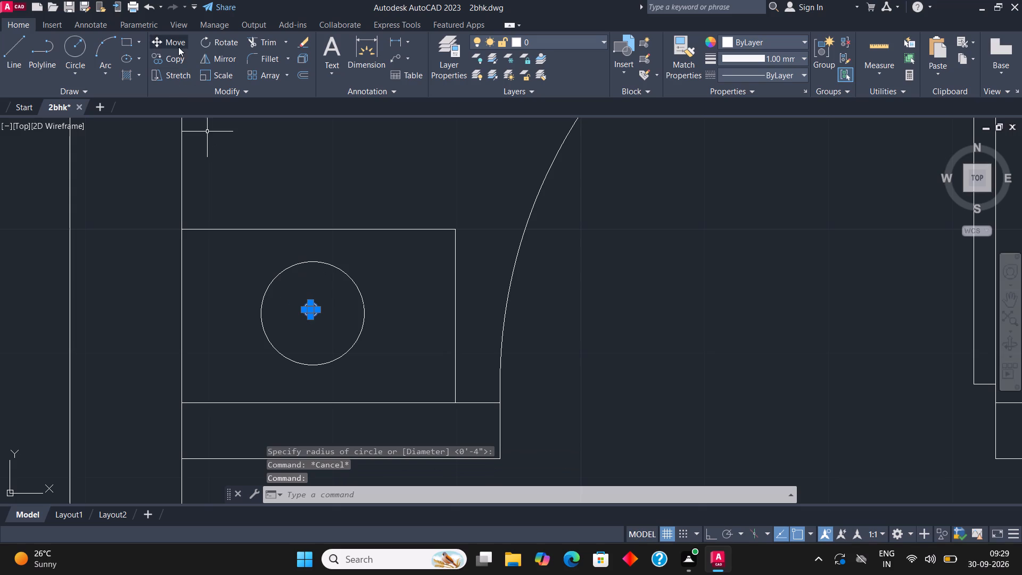
left_click(178, 47)
left_click(307, 310)
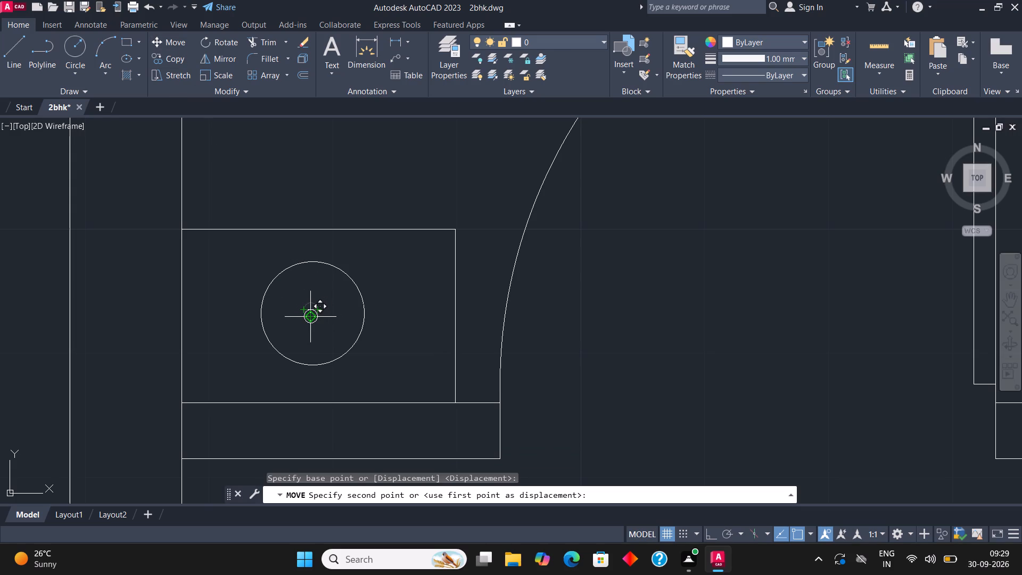
scroll(314, 311, "up", 3)
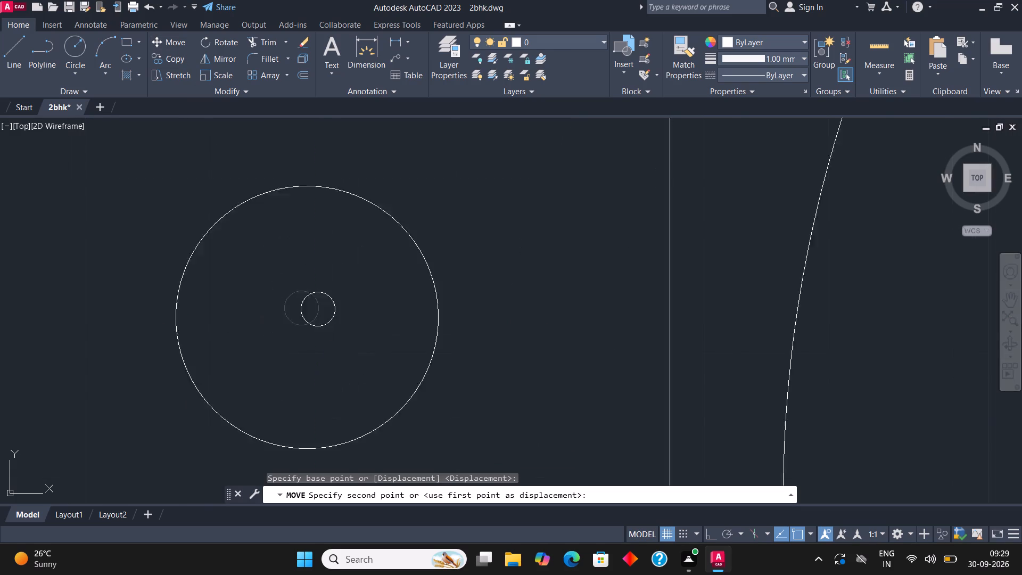
left_click(306, 319)
key("Escape")
Copy the washbasin counter with its bowl and drain into the upper-right toilet room, in the corner between outer wall and door-side partition.
scroll(316, 298, "down", 5)
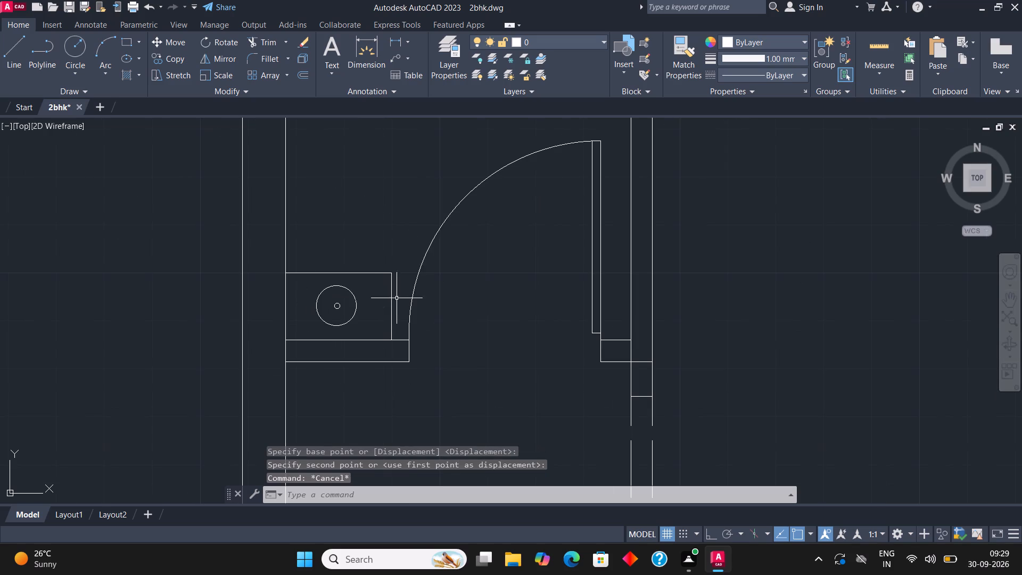
scroll(243, 211, "down", 2)
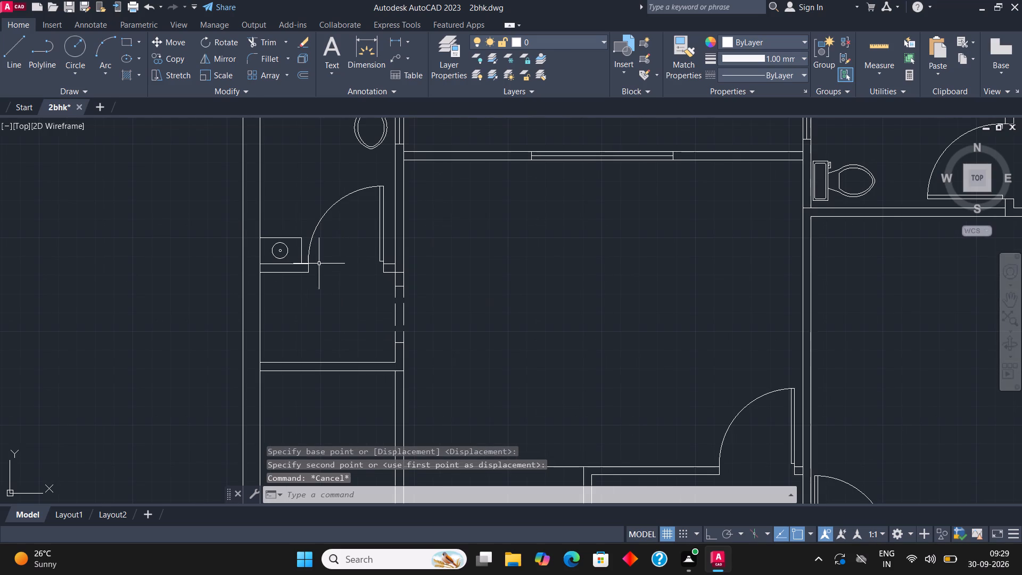
scroll(288, 297, "down", 2)
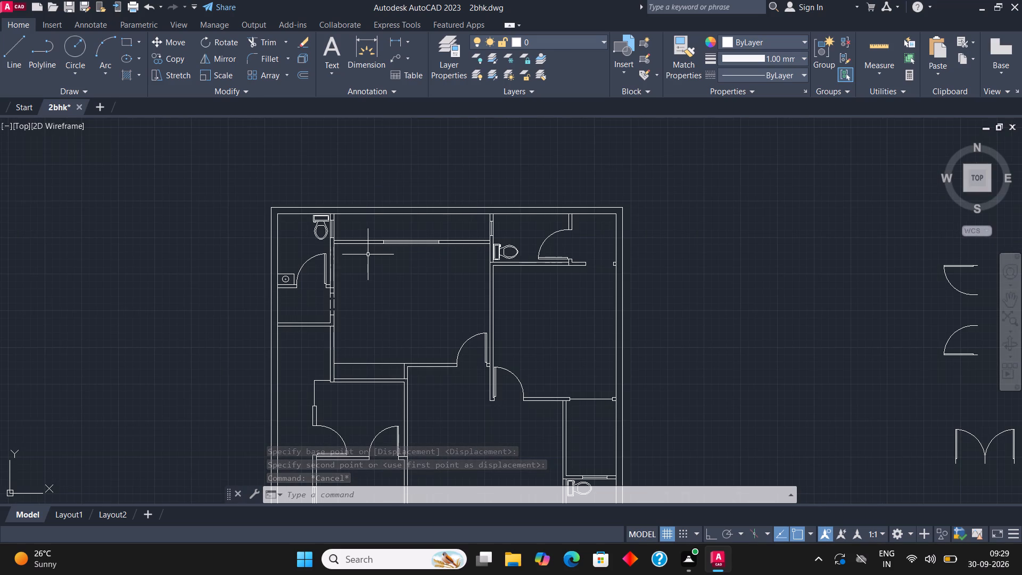
scroll(428, 229, "up", 1)
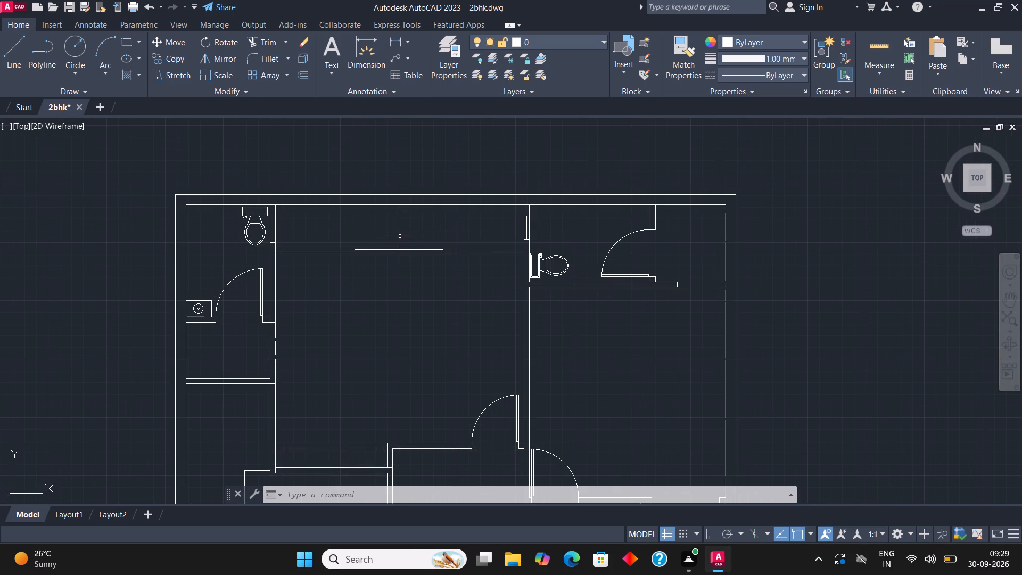
scroll(295, 291, "down", 1)
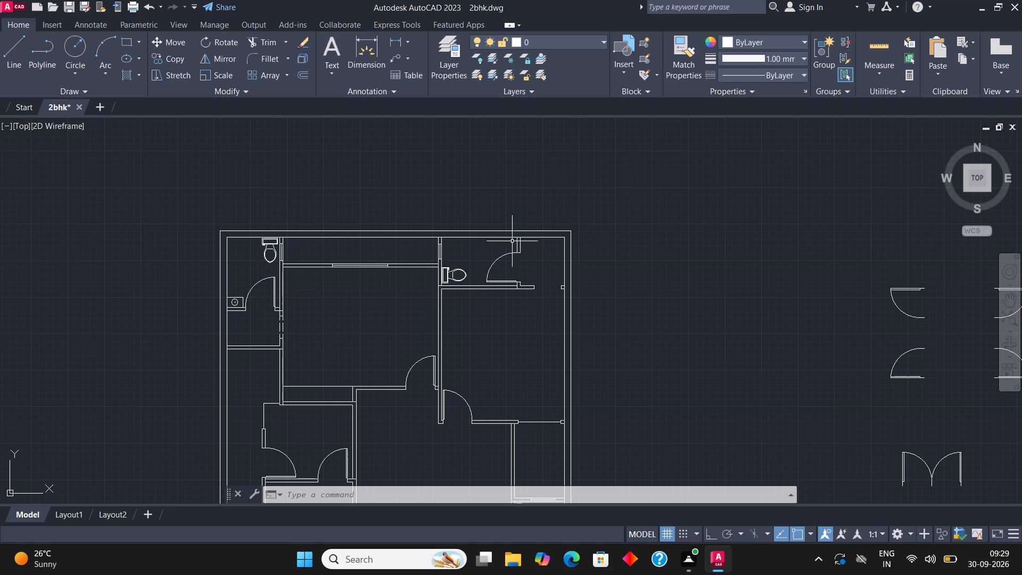
scroll(159, 302, "up", 3)
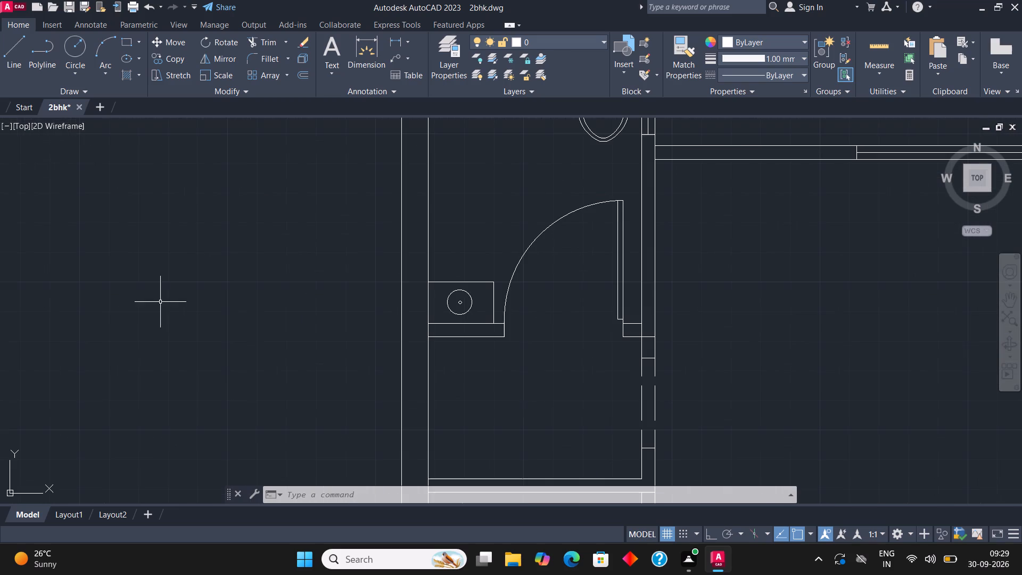
left_click(471, 307)
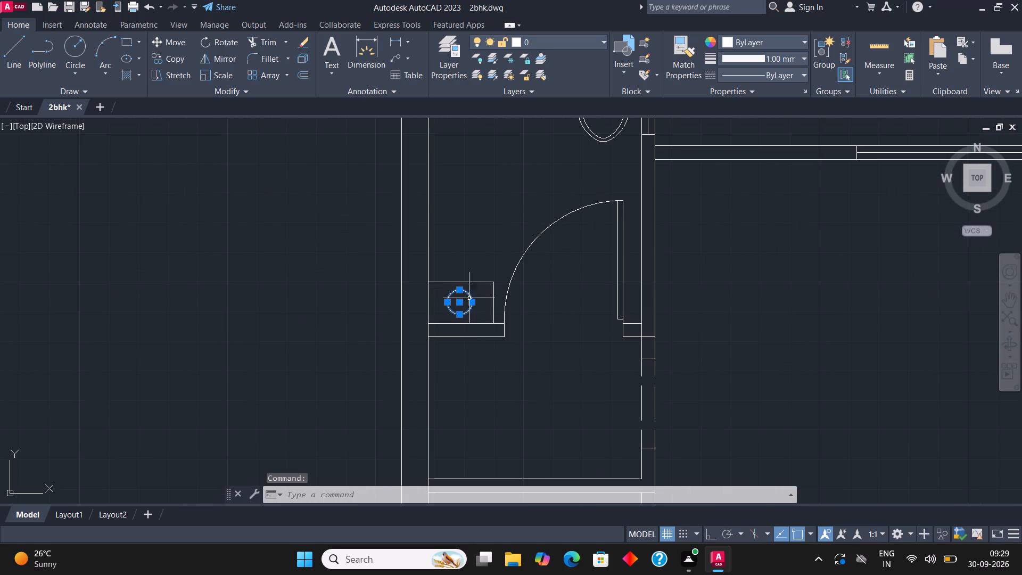
left_click(486, 318)
left_click(442, 278)
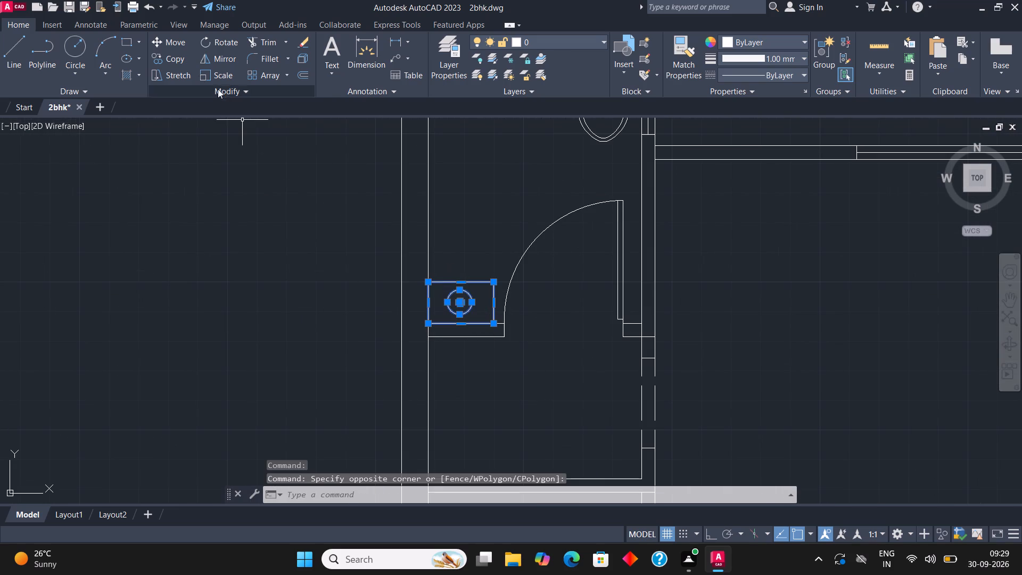
left_click(168, 59)
left_click(492, 282)
scroll(414, 322, "down", 1)
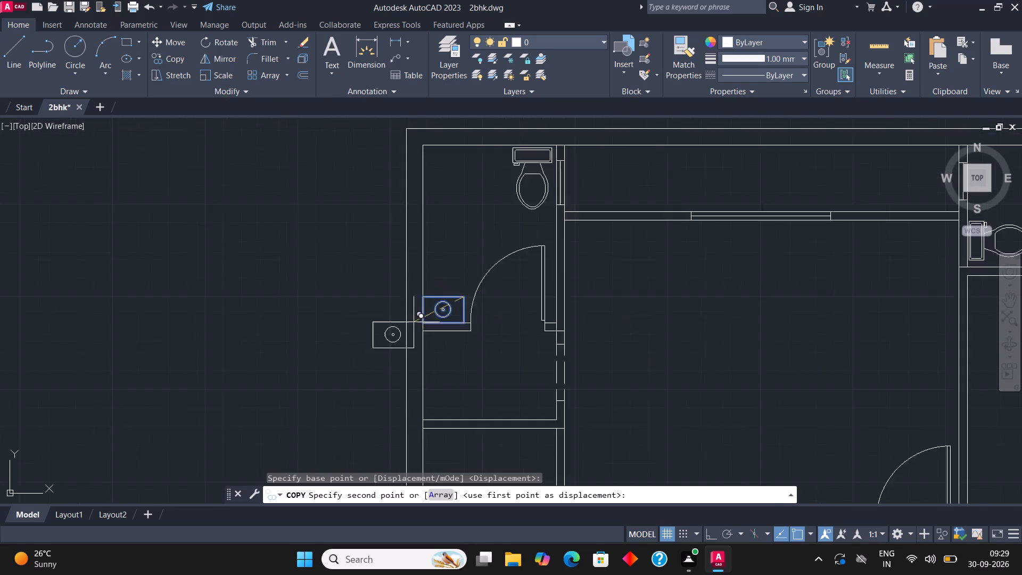
scroll(414, 323, "down", 2)
scroll(463, 333, "down", 1)
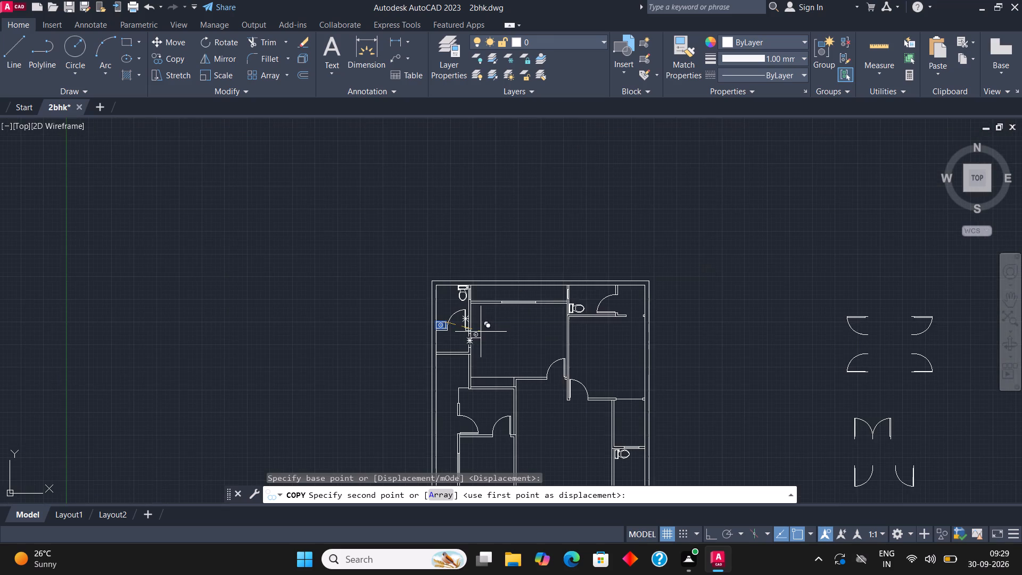
scroll(619, 283, "up", 7)
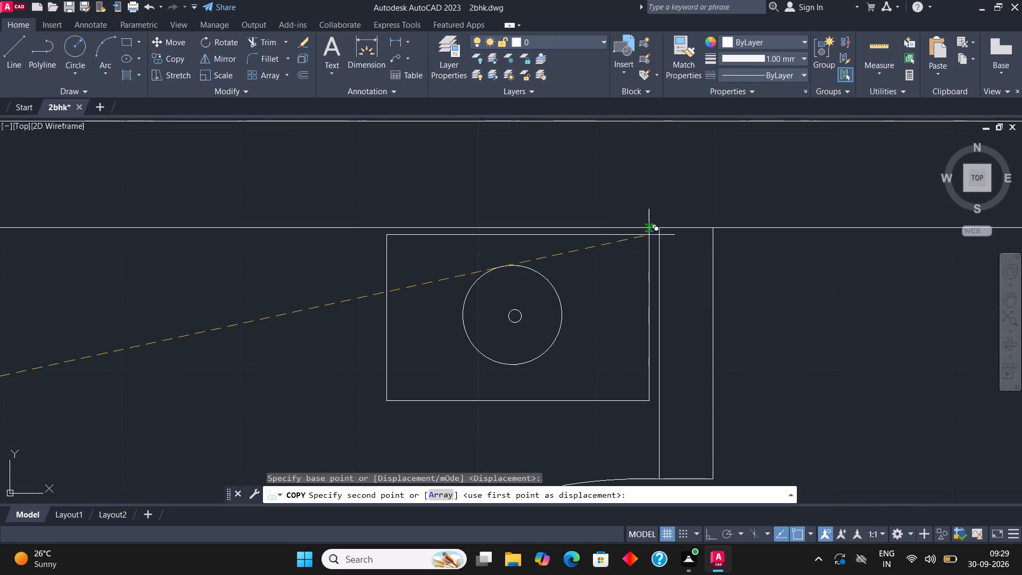
left_click(657, 232)
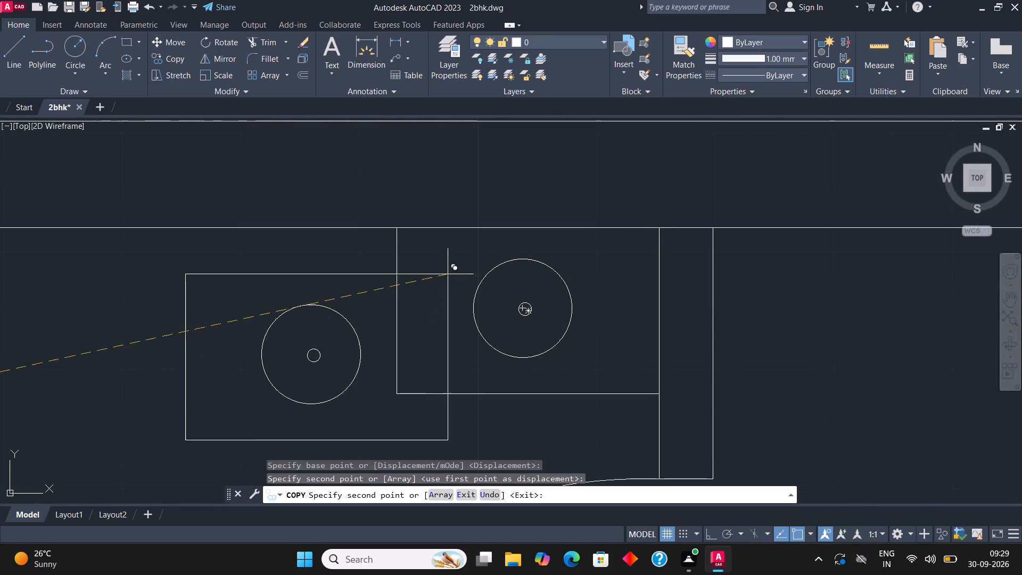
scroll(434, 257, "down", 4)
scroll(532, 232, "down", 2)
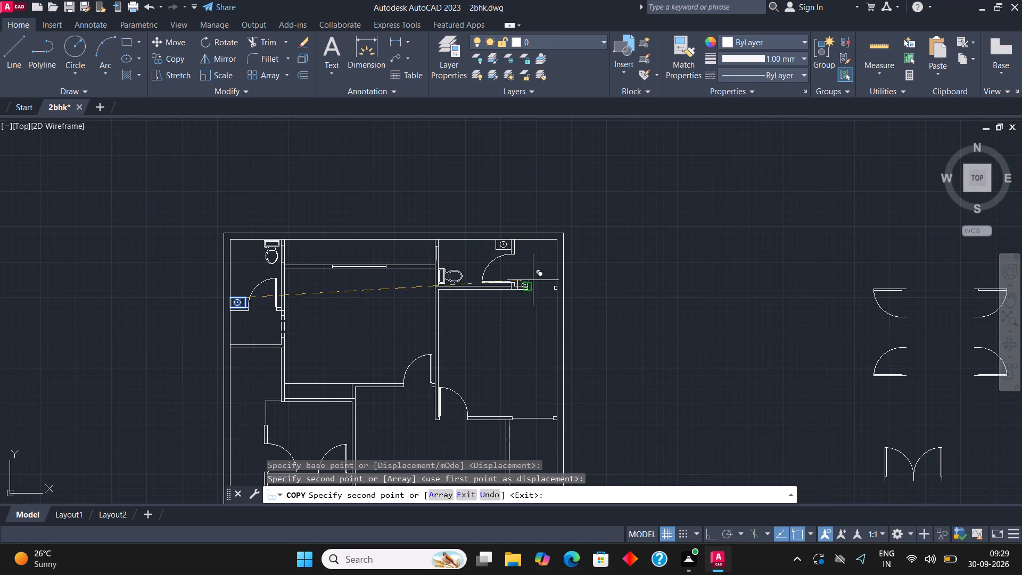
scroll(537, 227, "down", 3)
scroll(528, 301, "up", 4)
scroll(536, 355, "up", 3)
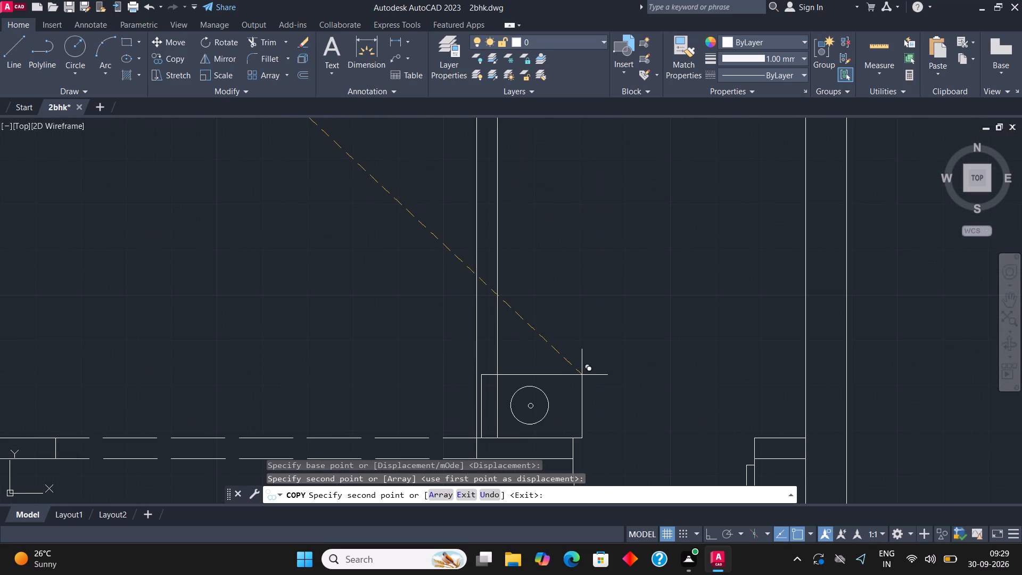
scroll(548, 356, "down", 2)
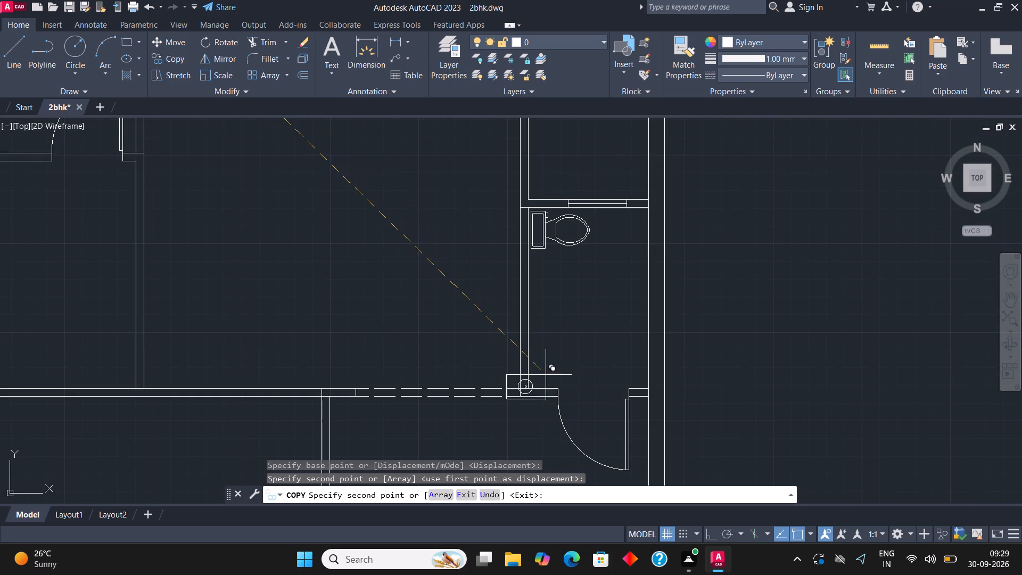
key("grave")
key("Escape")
Draw a long narrow rectangle just below the top outer wall, between the upper-right toilet's door-side partition and the right outer wall.
scroll(528, 396, "down", 3)
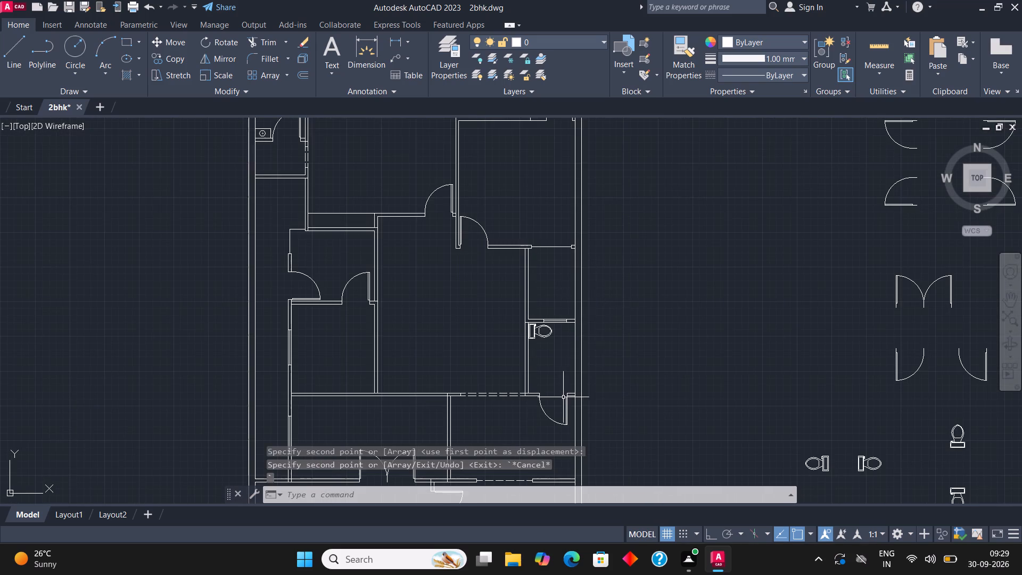
scroll(561, 405, "down", 1)
scroll(537, 283, "up", 2)
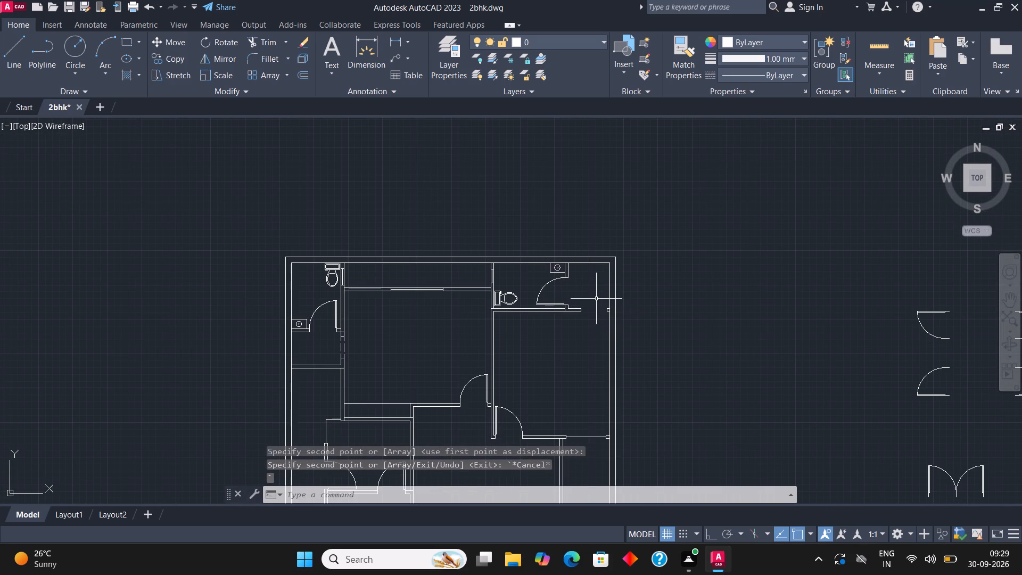
scroll(586, 284, "up", 1)
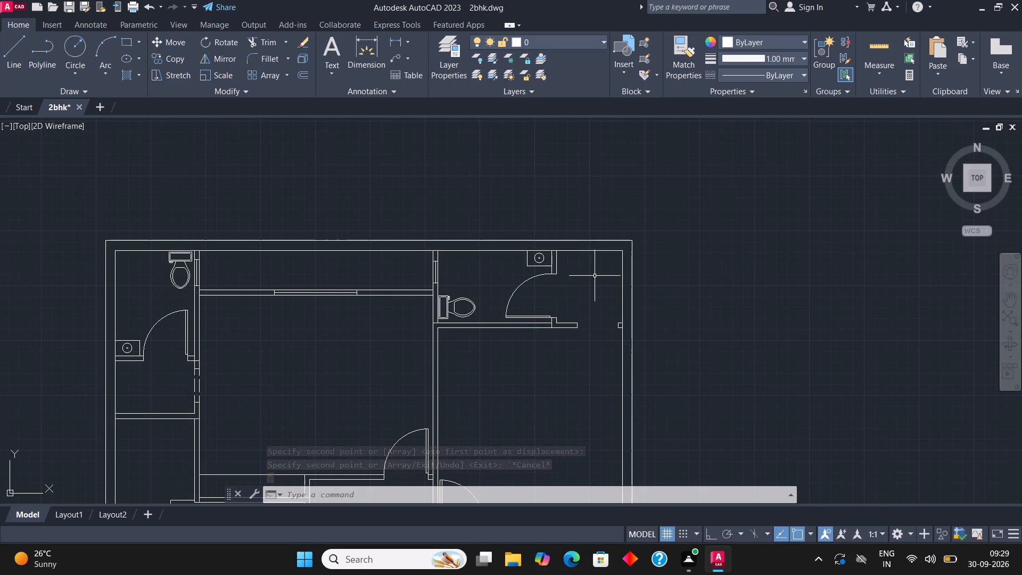
scroll(600, 275, "up", 2)
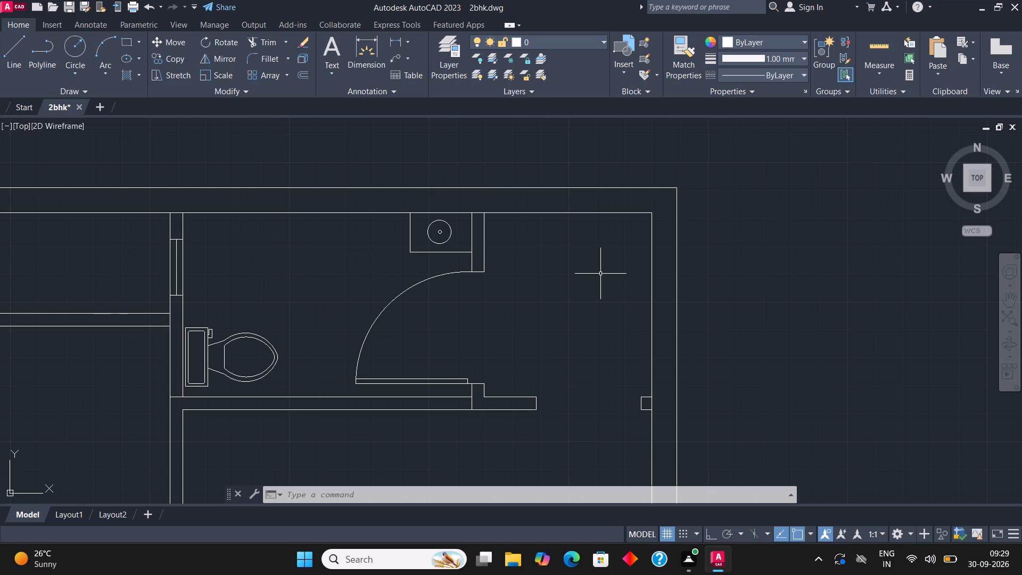
scroll(672, 233, "up", 3)
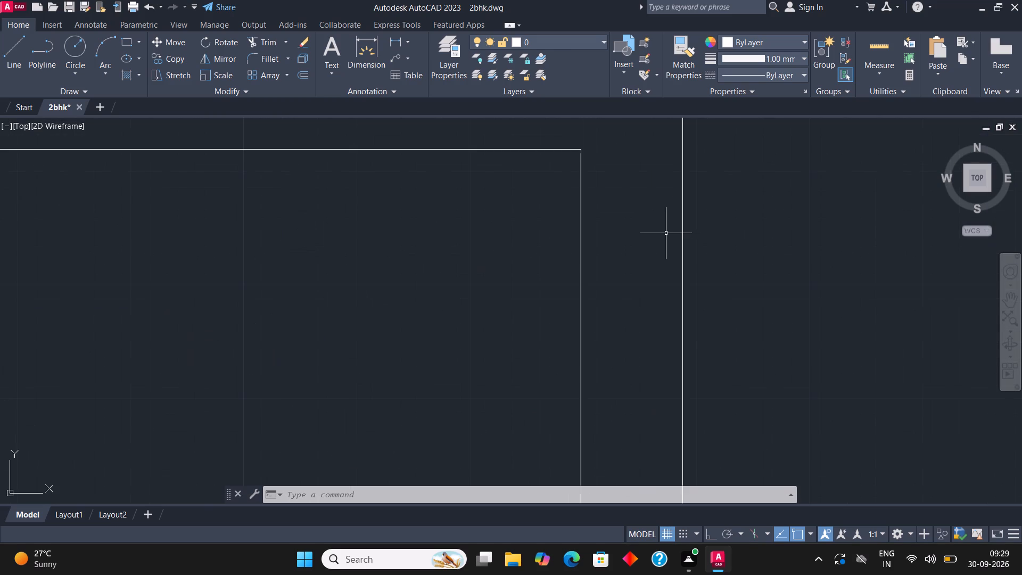
left_click(128, 39)
scroll(606, 312, "down", 4)
scroll(525, 301, "up", 2)
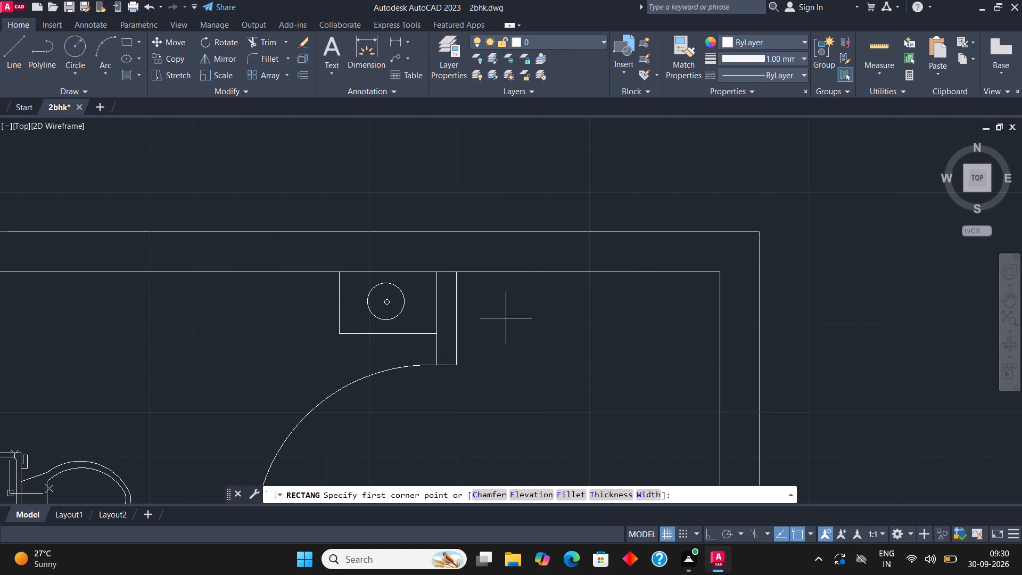
scroll(506, 318, "up", 1)
left_click(435, 266)
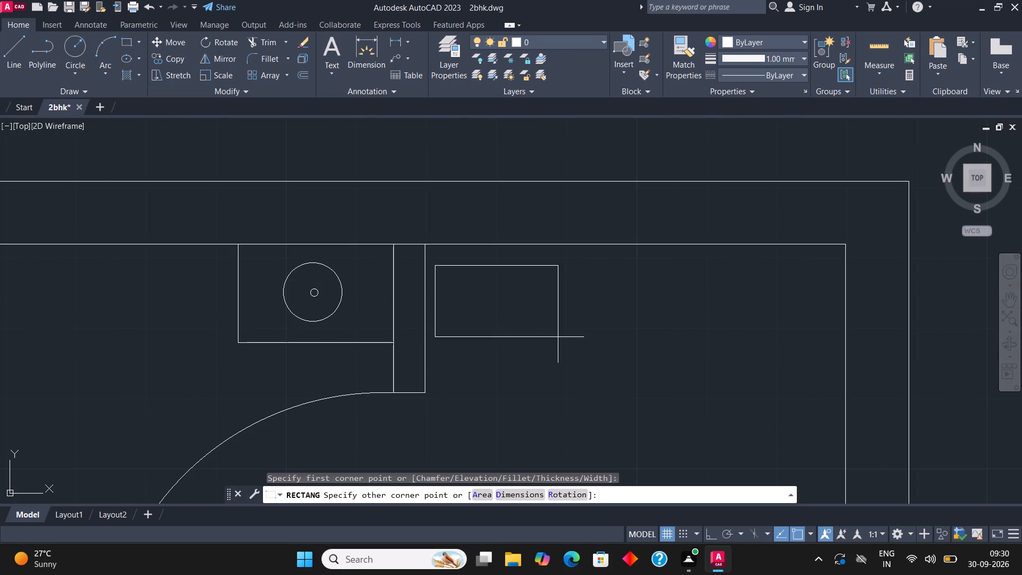
left_click(828, 335)
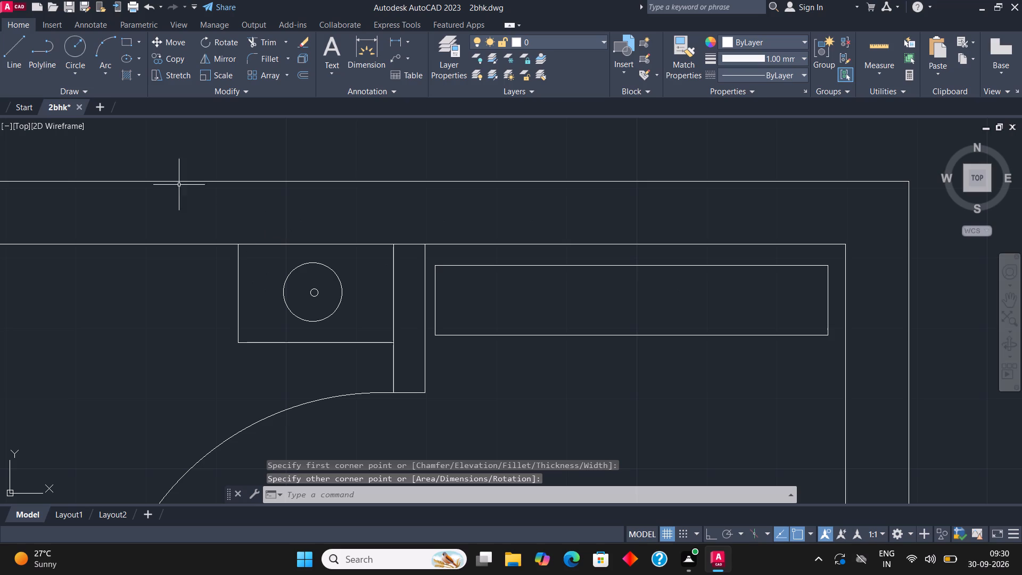
Draw a vertical dividing line across the long rectangle, about one third of its length from the toilet partition end.
left_click(26, 41)
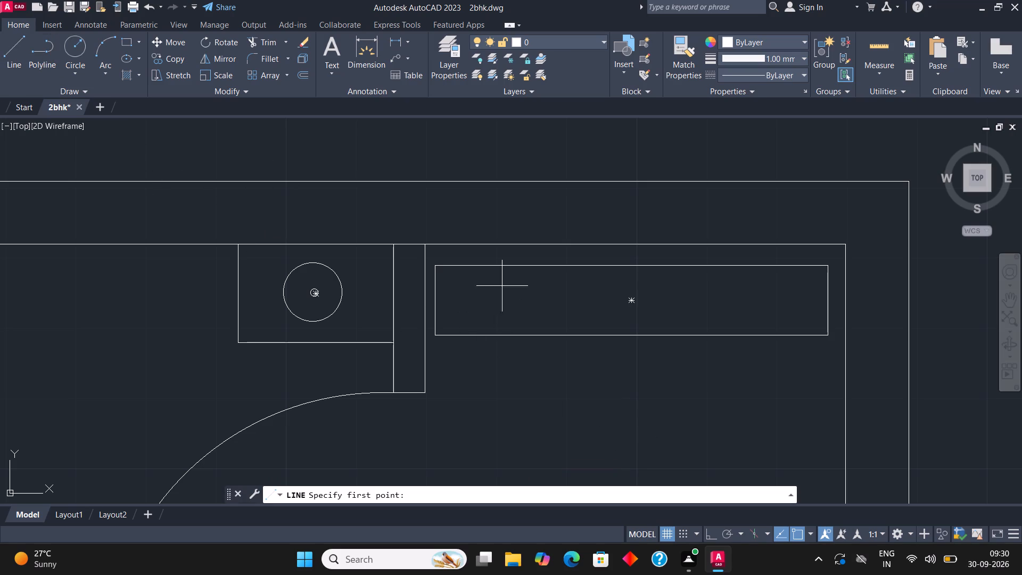
left_click(559, 267)
left_click(559, 335)
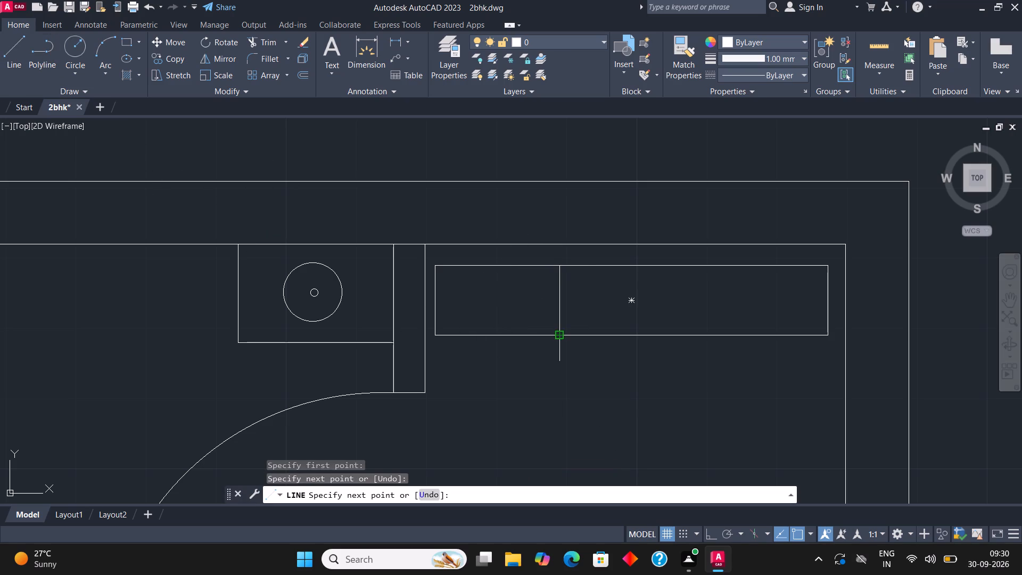
key("space")
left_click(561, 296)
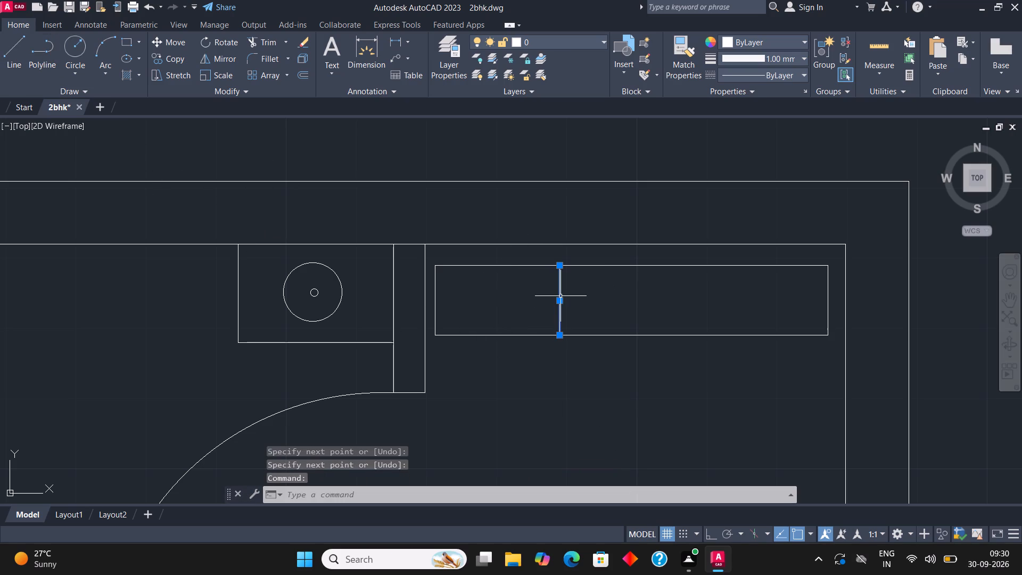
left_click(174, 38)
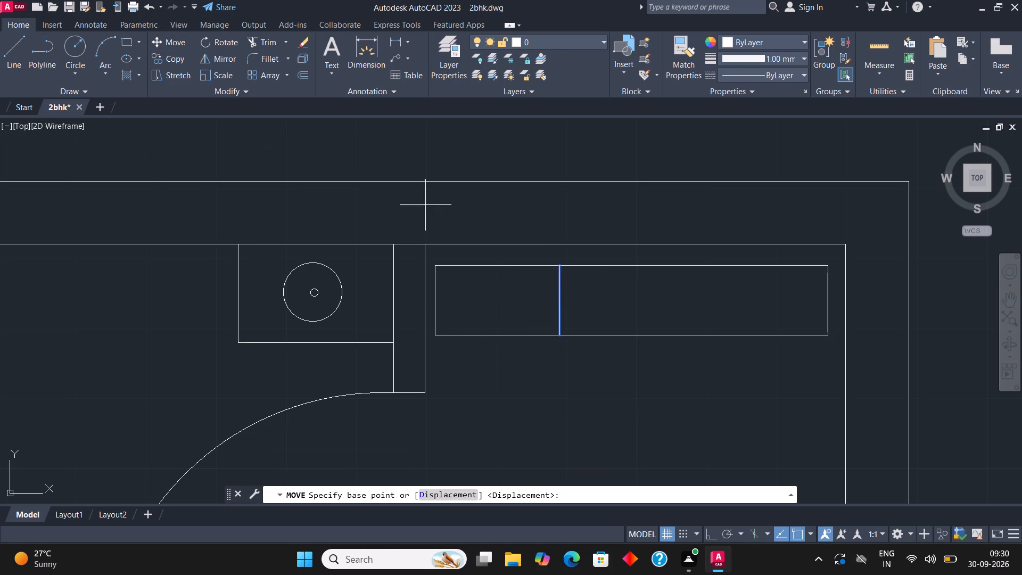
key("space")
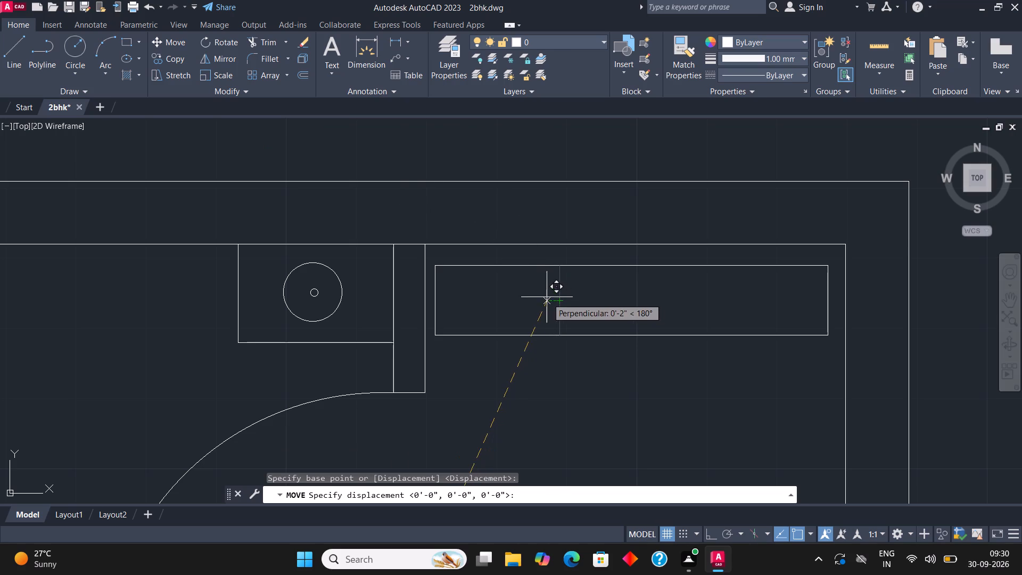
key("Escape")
Copy the dividing line horizontally towards the right outer wall, splitting the long rectangle into three nearly equal compartments.
left_click(561, 303)
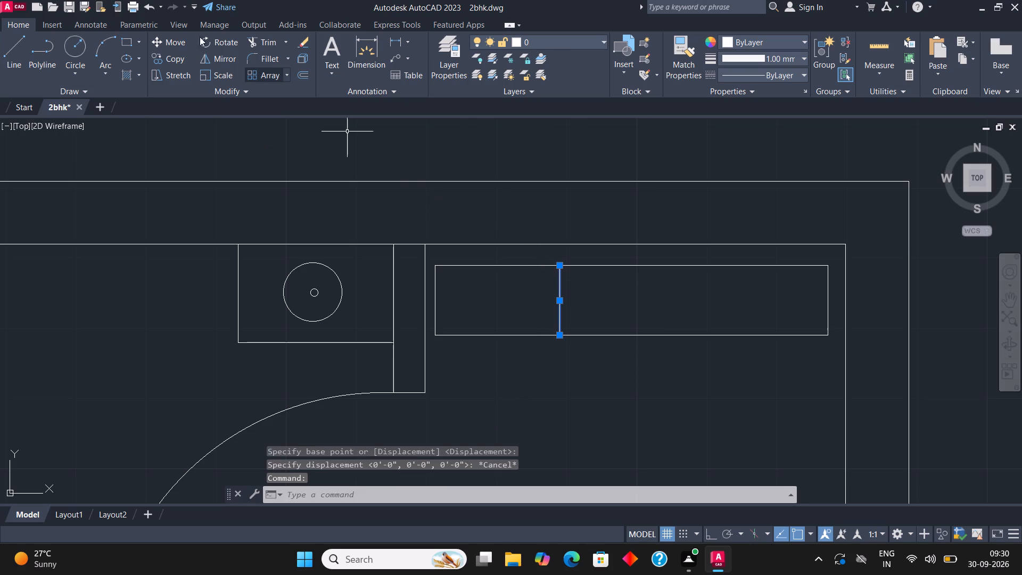
left_click(167, 54)
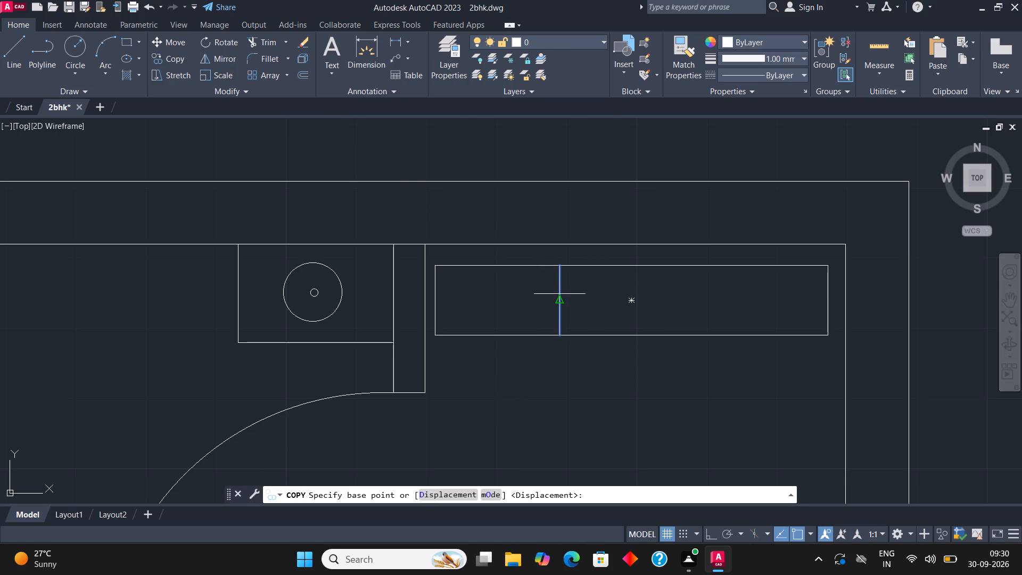
left_click(559, 294)
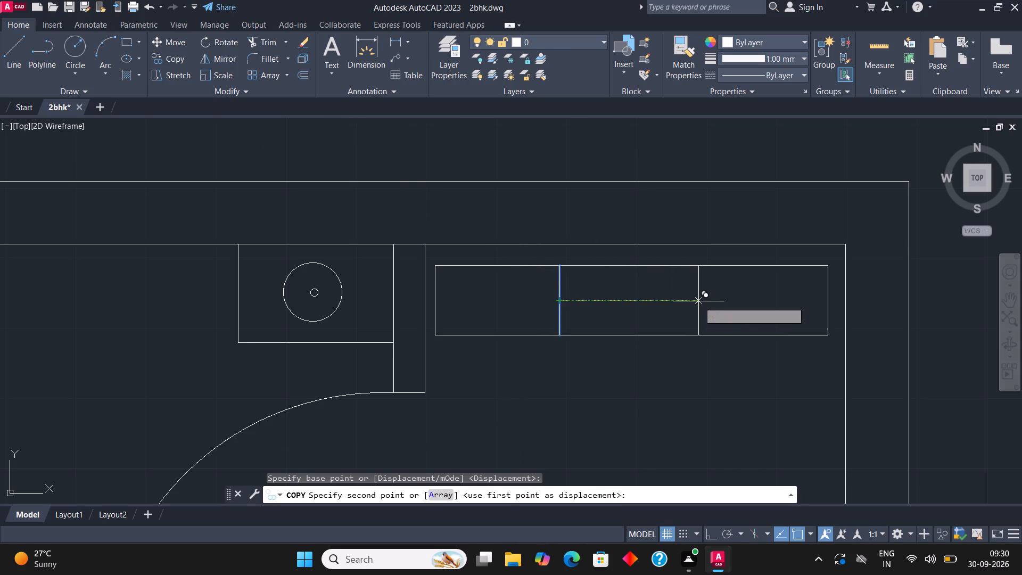
left_click(697, 301)
key("Escape")
Make the dashed linetype ACAD_ISO02W100 the current linetype.
scroll(272, 269, "down", 1)
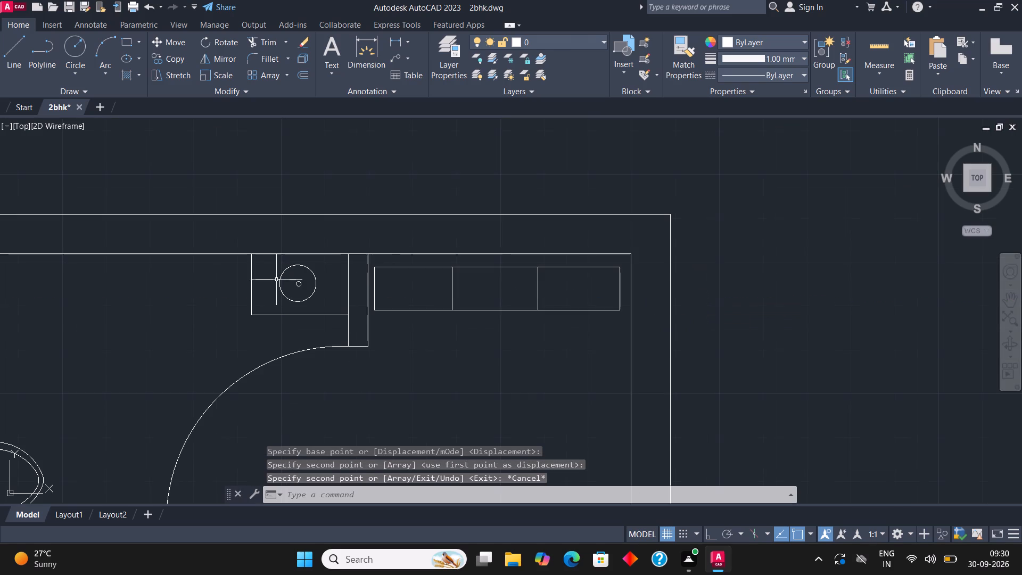
scroll(448, 310, "up", 1)
type("li")
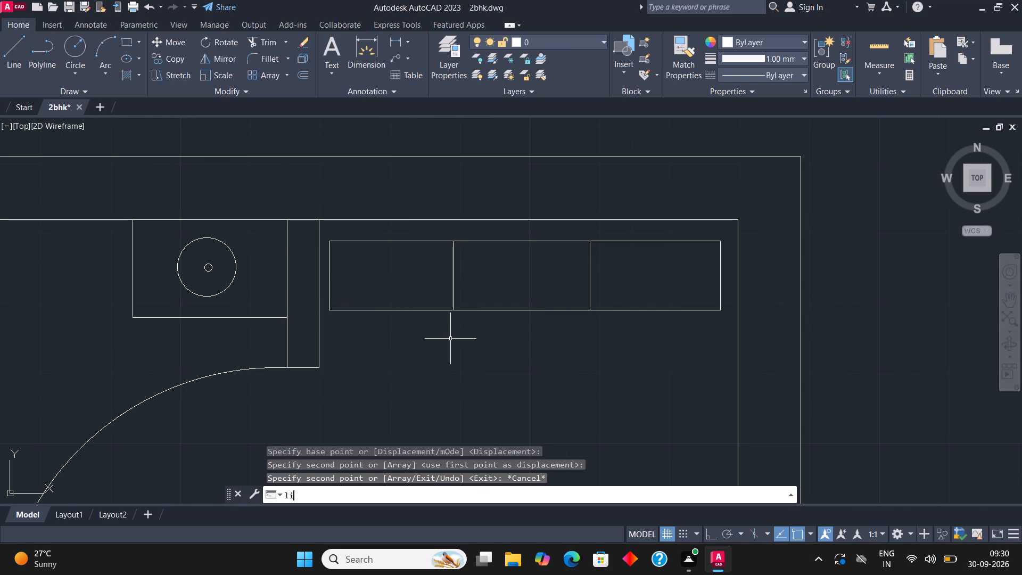
left_click(353, 387)
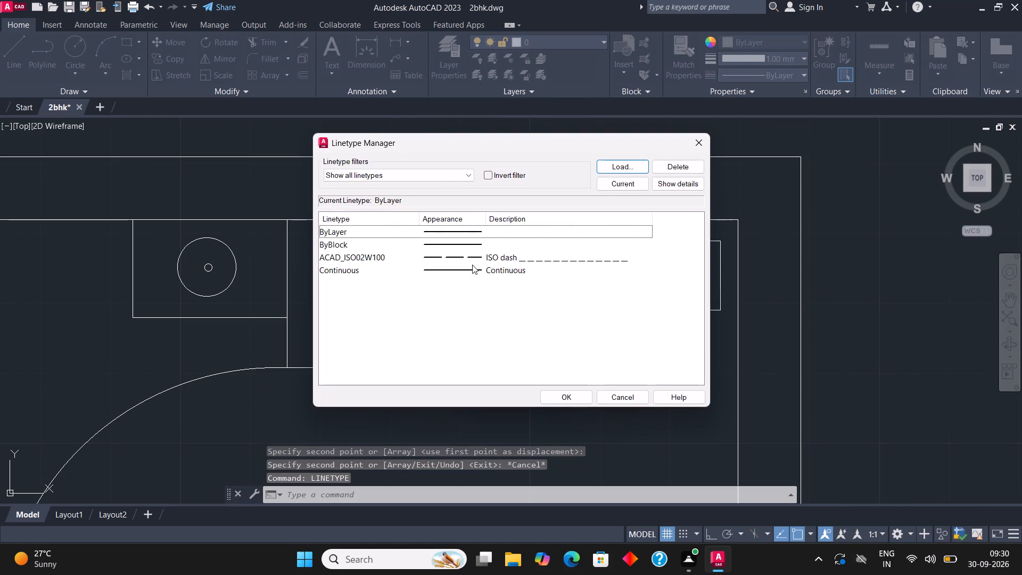
left_click(471, 252)
left_click(617, 185)
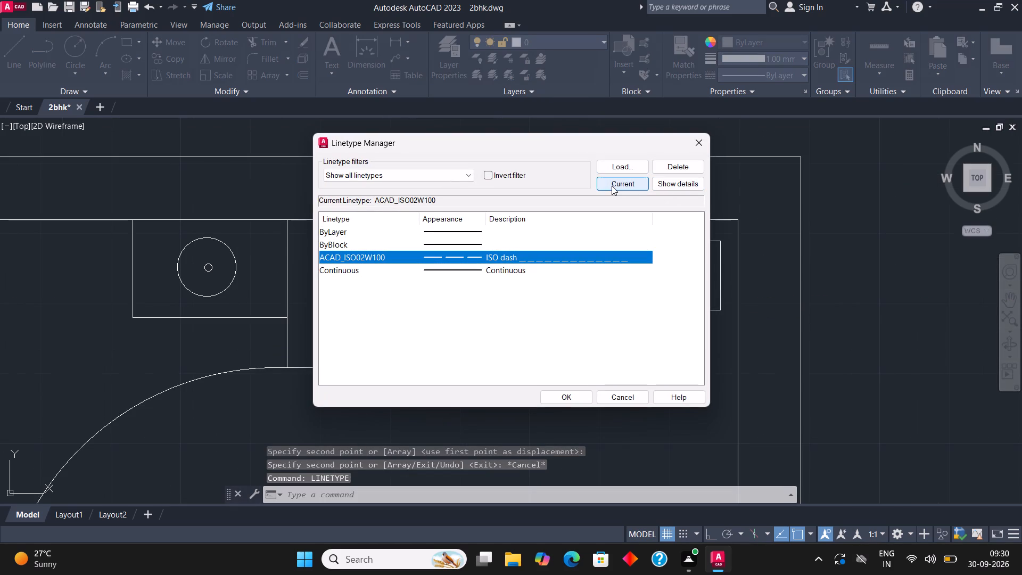
left_click(566, 395)
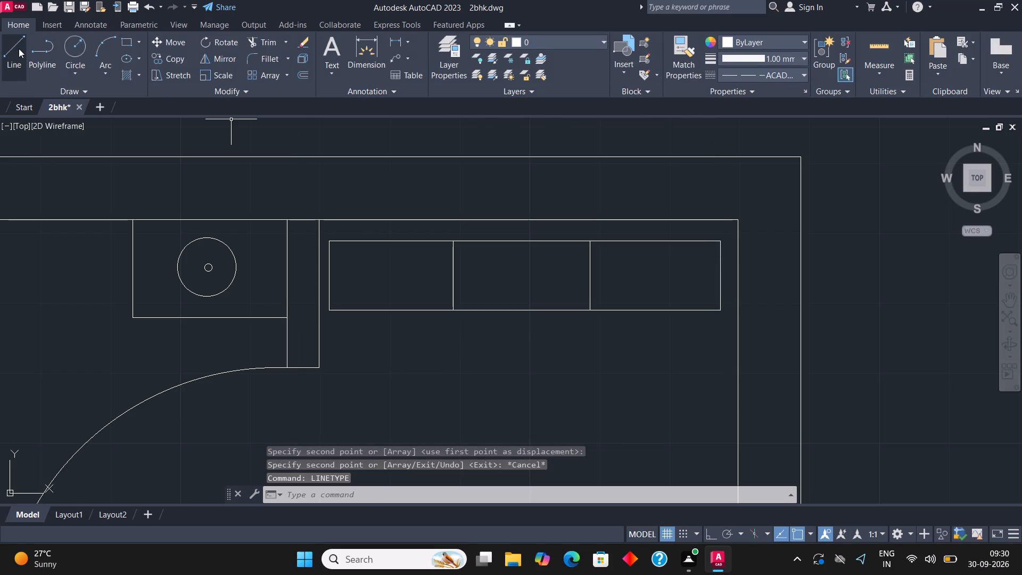
Draw a dashed line lengthwise through the middle of the three-compartment rectangle, from near one end to near the other.
left_click(19, 48)
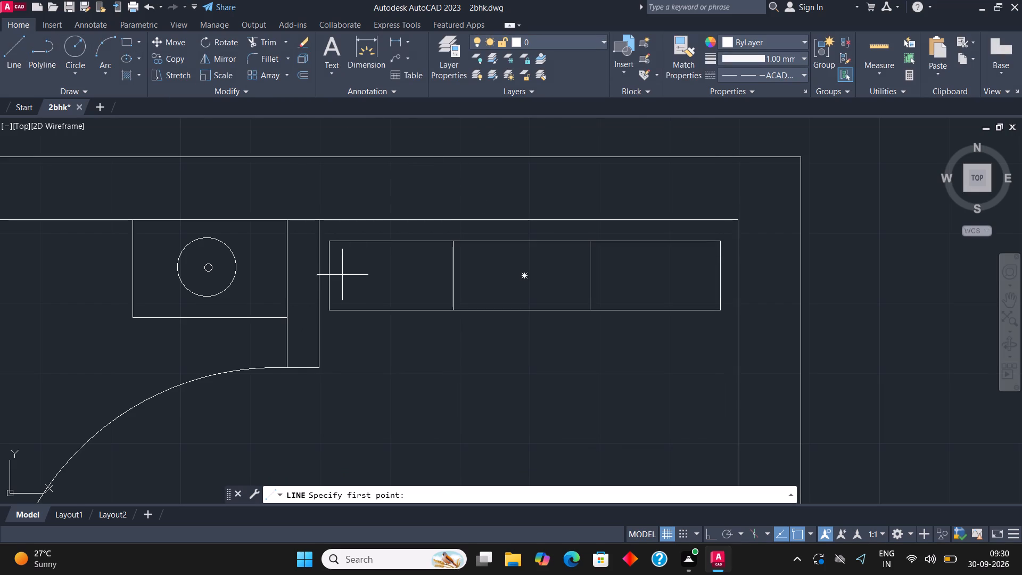
left_click(343, 278)
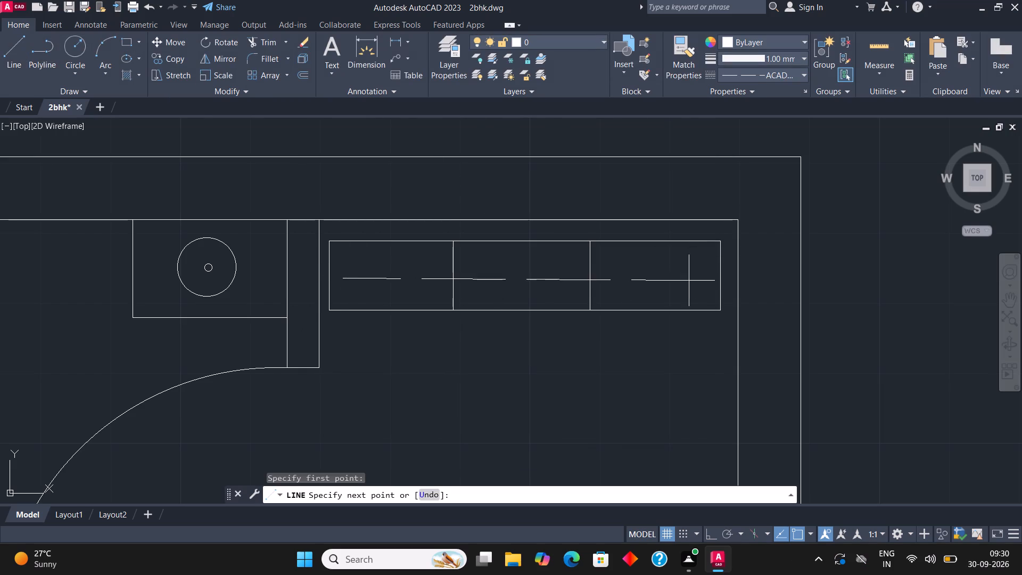
left_click(698, 276)
key("Escape")
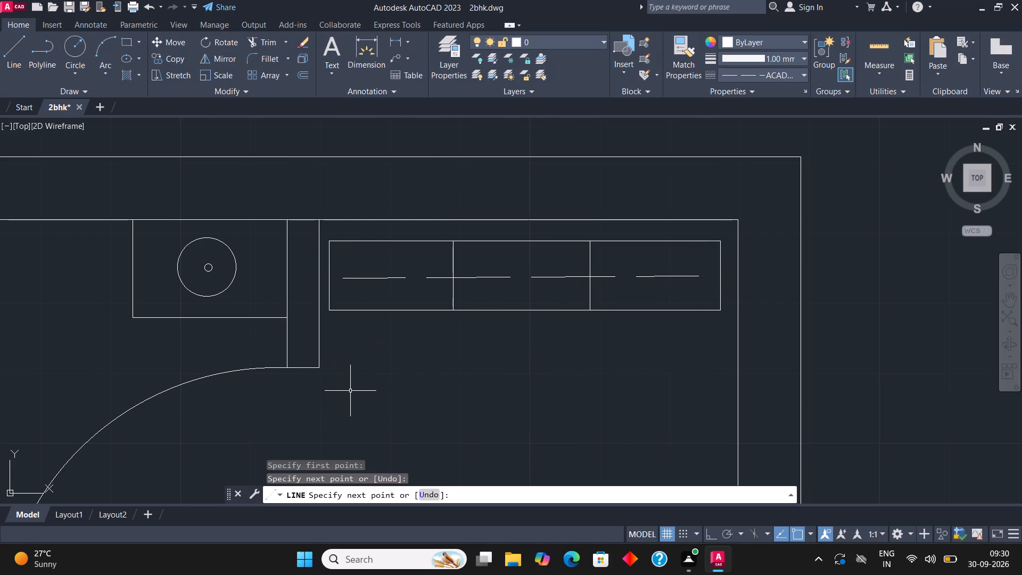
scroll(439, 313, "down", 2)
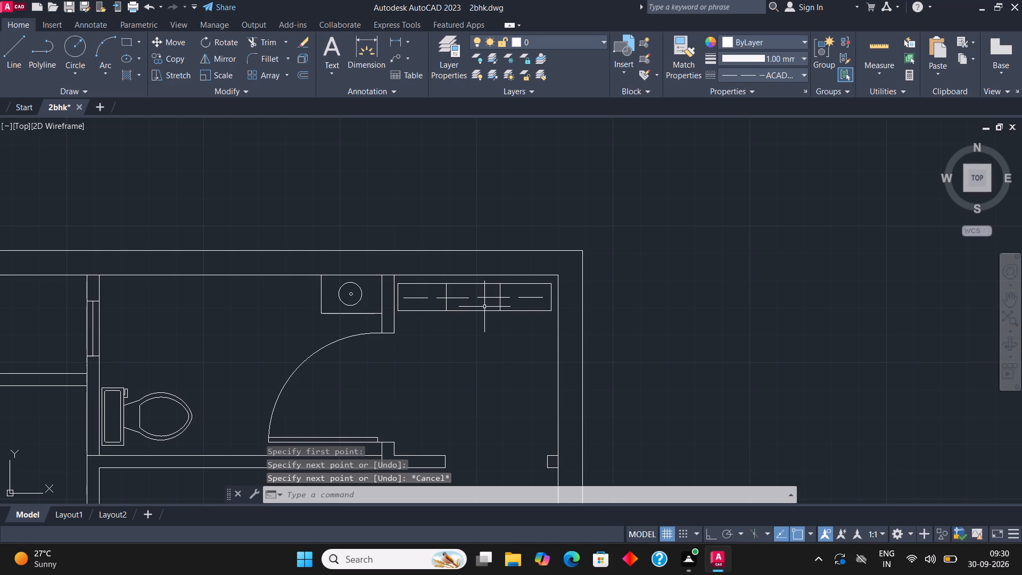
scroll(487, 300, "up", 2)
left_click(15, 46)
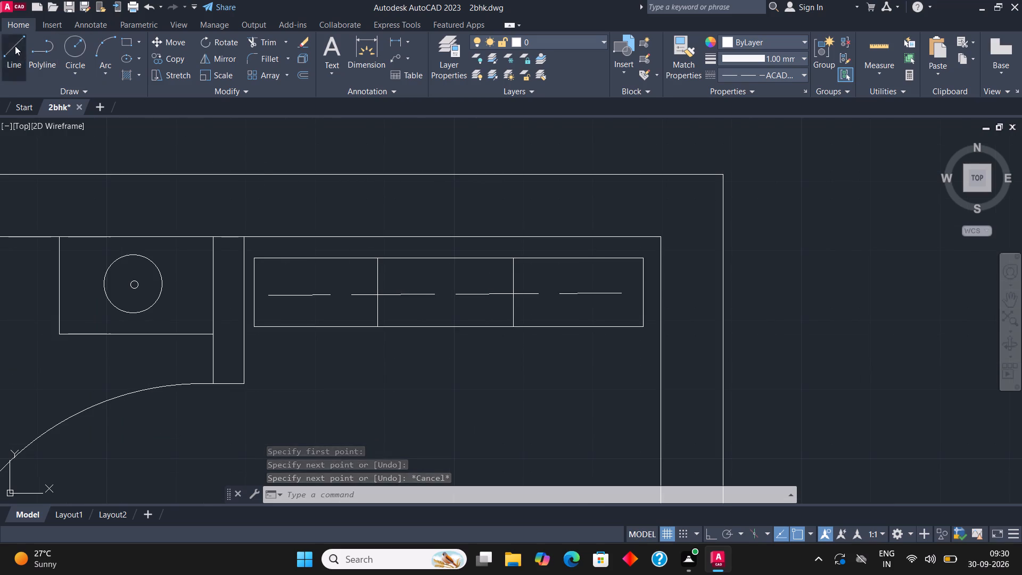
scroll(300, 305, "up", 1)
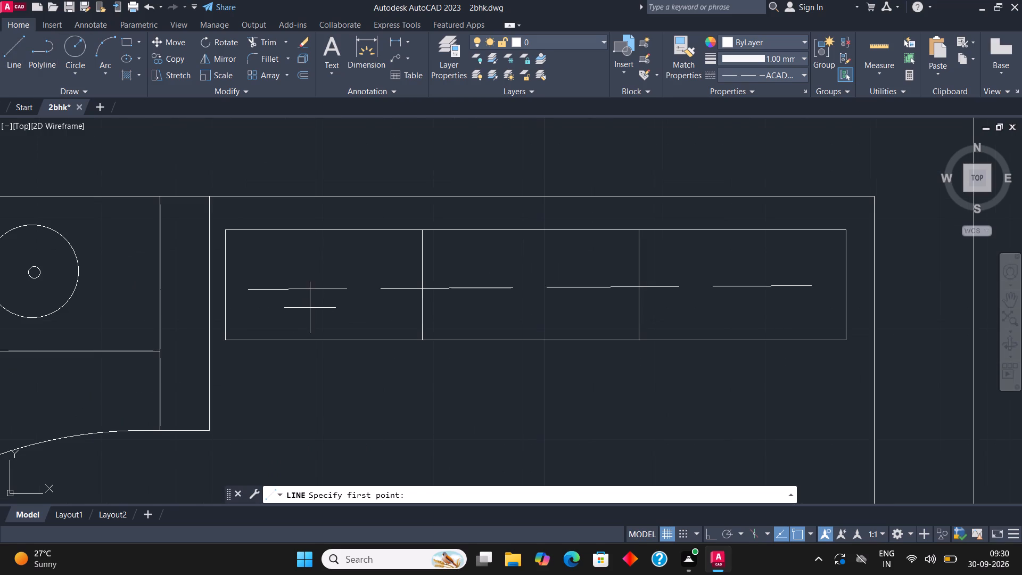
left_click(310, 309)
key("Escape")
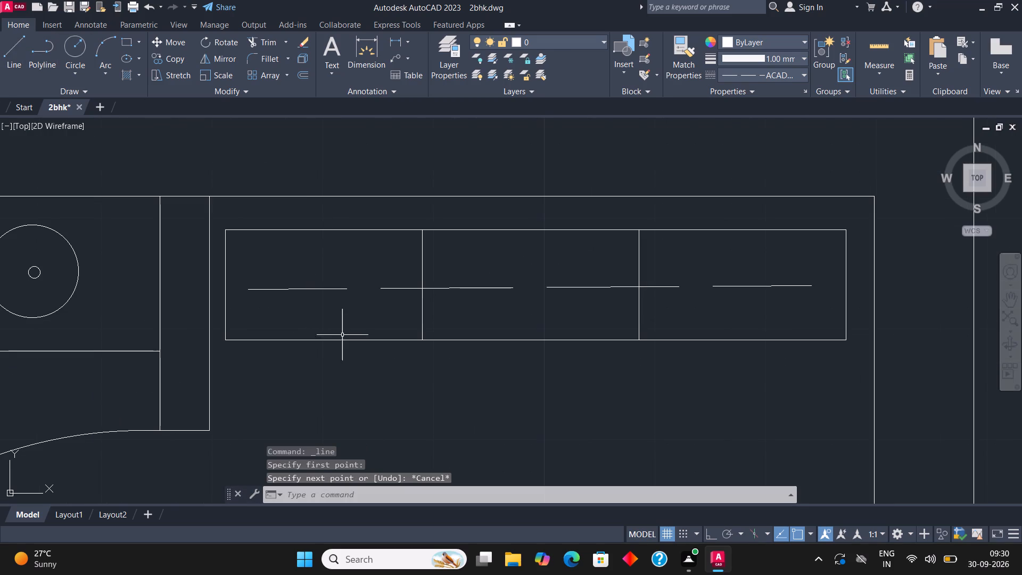
With Ortho on, draw a short vertical line across the dashed centre line in the compartment nearest the toilet partition.
key("F8")
left_click(15, 46)
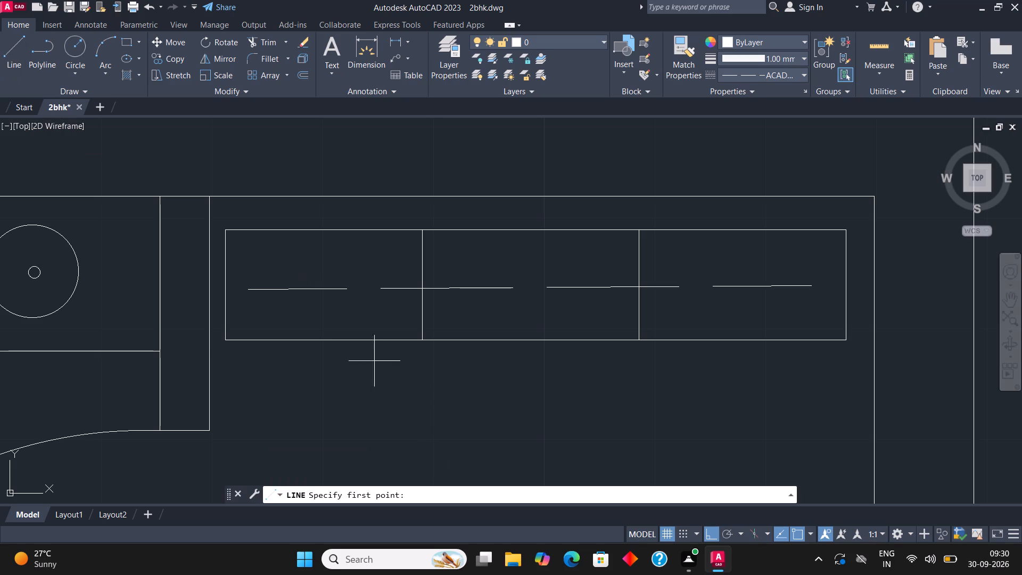
left_click(316, 270)
left_click(316, 308)
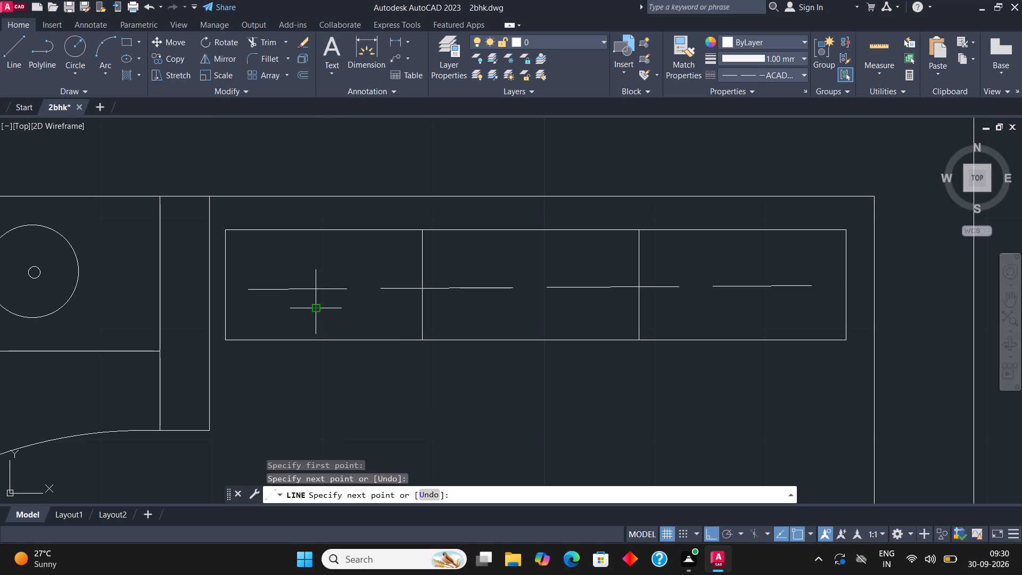
key("space")
Copy the short vertical line horizontally to form a closely spaced pair, about 1" apart, in each of the three compartments.
left_click(318, 275)
left_click(312, 273)
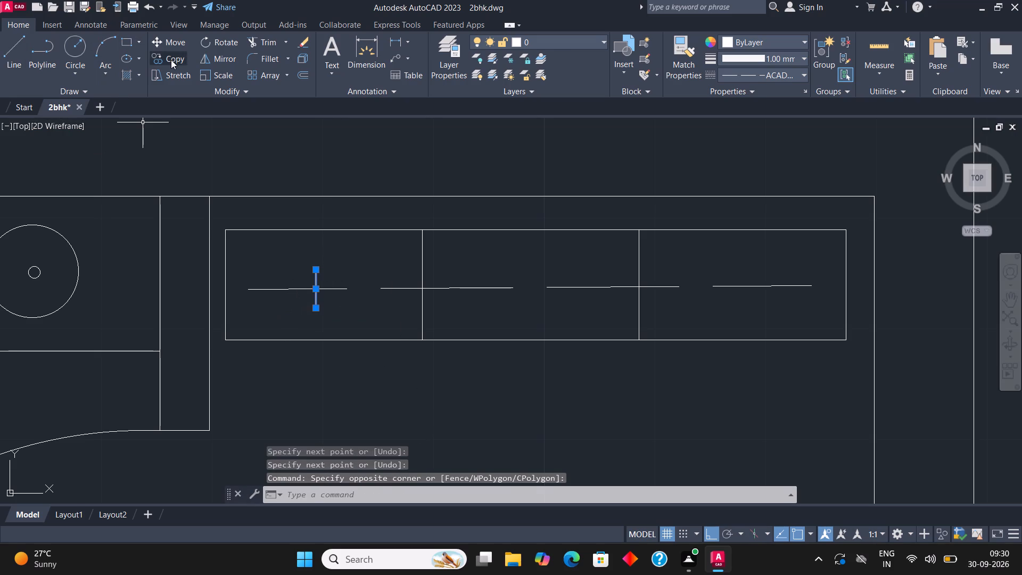
left_click(171, 60)
left_click(312, 275)
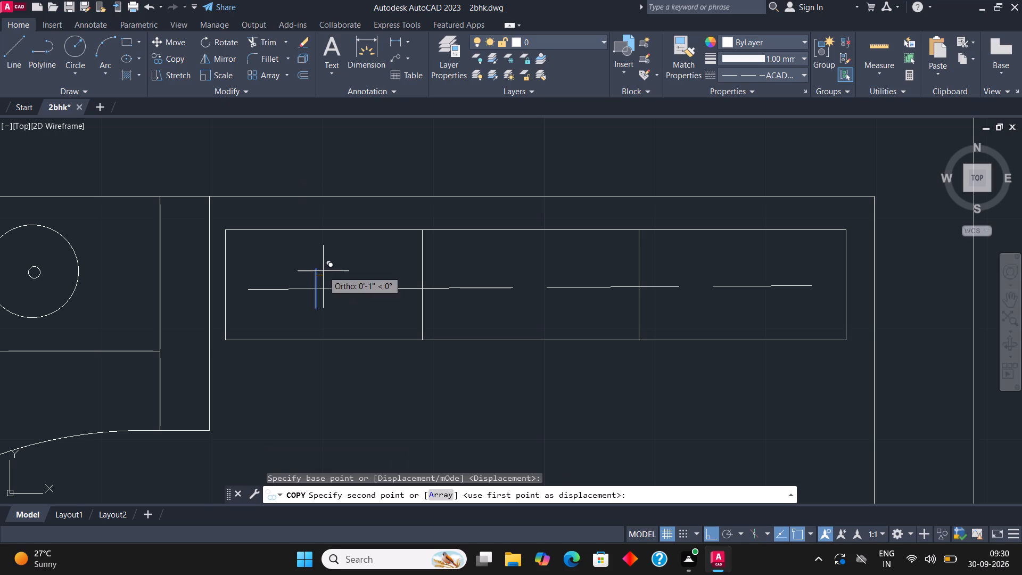
left_click(323, 271)
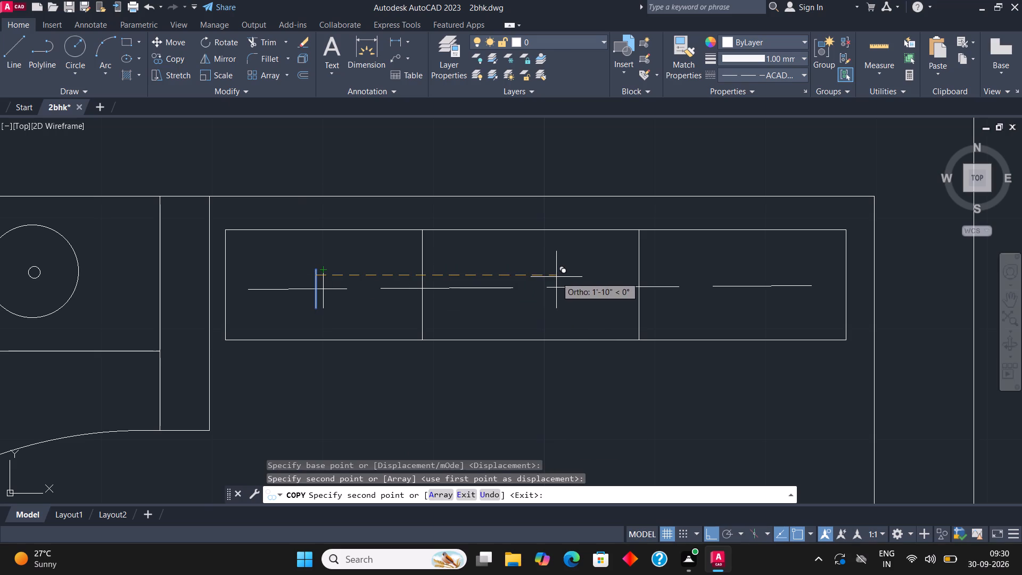
left_click(556, 277)
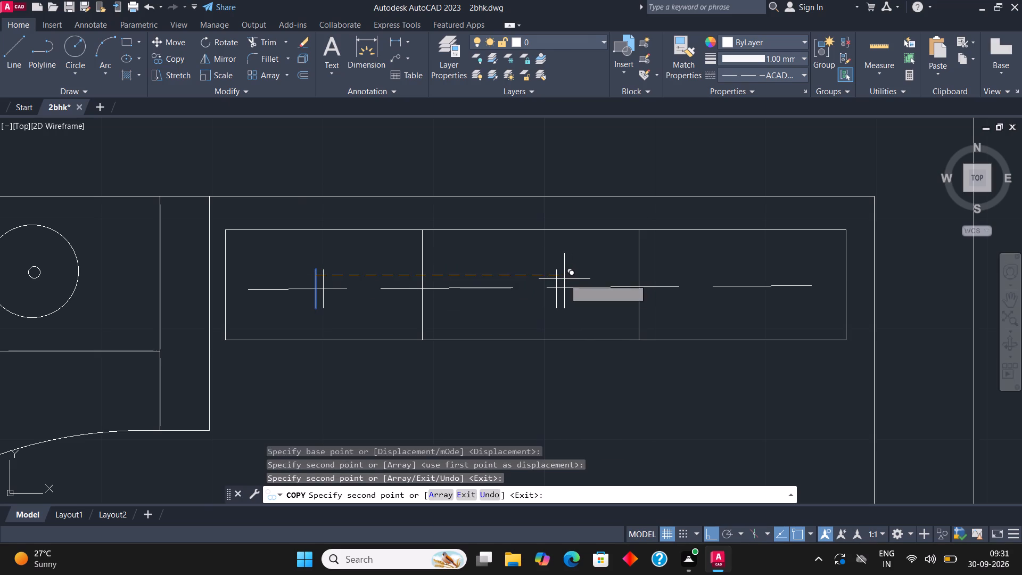
left_click(564, 279)
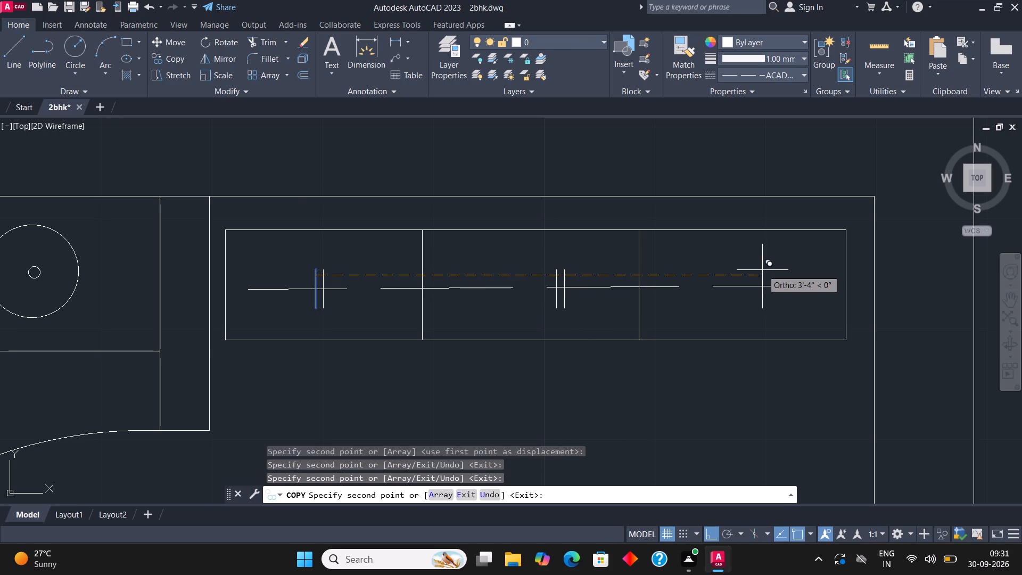
left_click(763, 270)
left_click(772, 268)
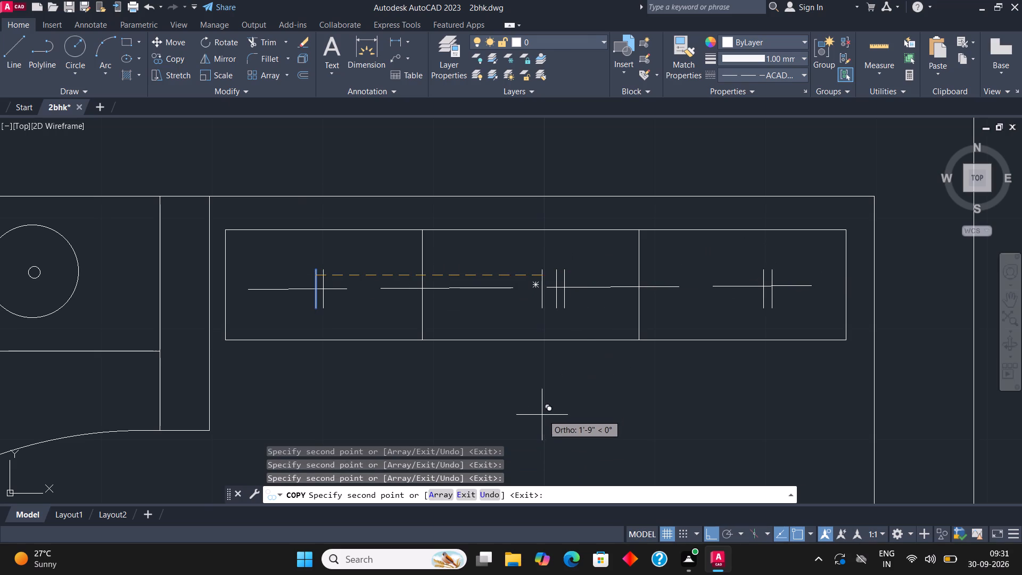
key("Escape")
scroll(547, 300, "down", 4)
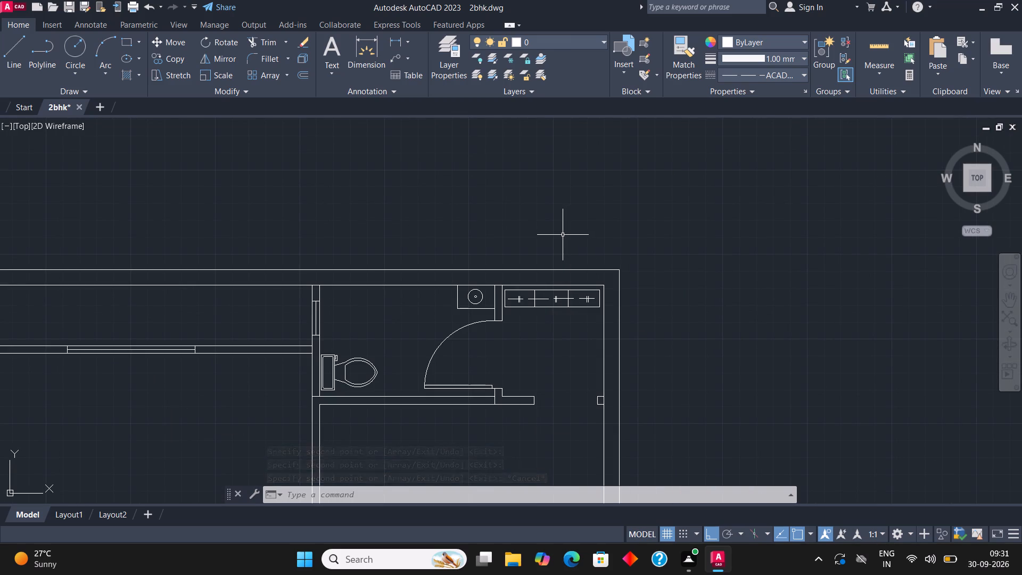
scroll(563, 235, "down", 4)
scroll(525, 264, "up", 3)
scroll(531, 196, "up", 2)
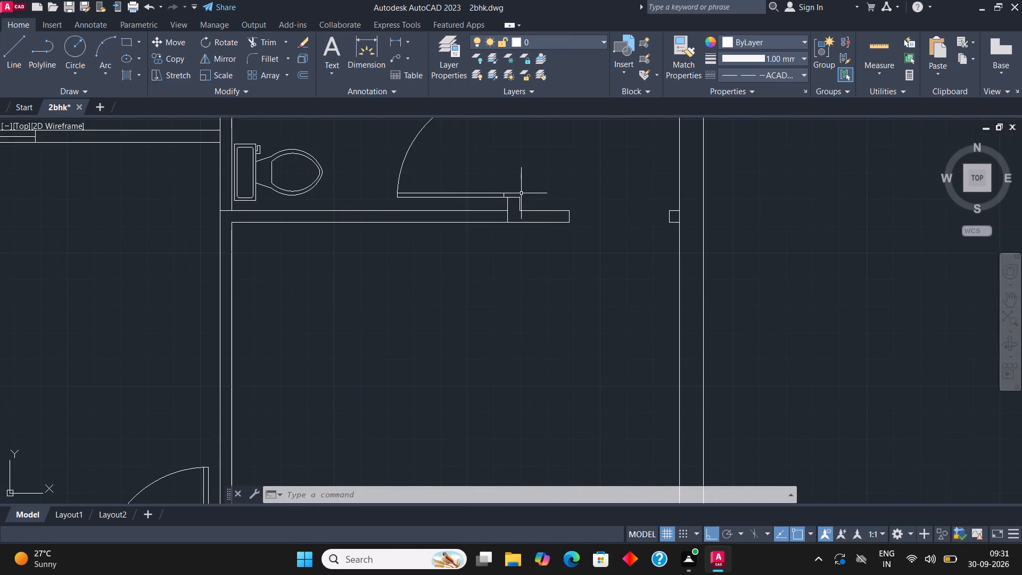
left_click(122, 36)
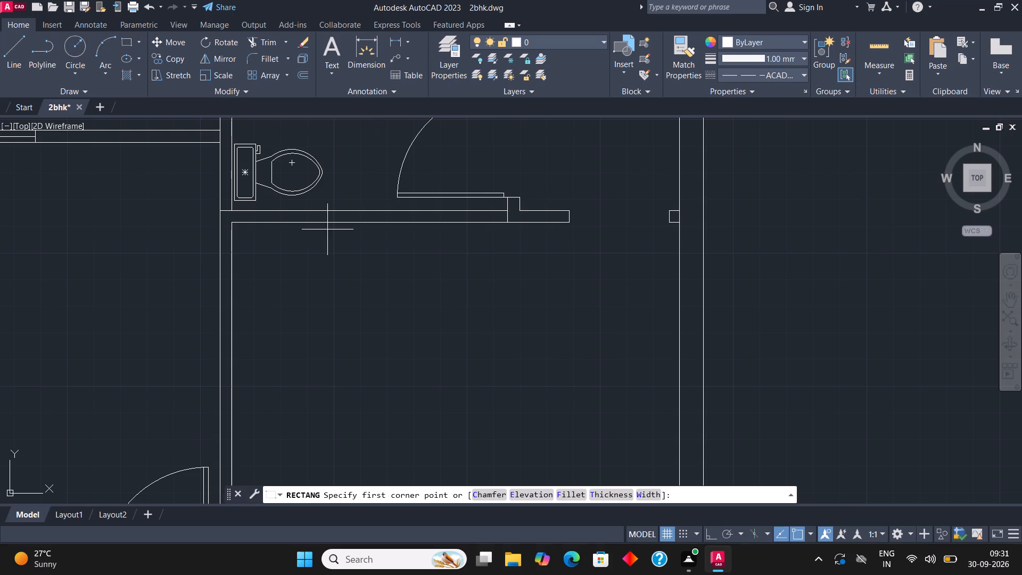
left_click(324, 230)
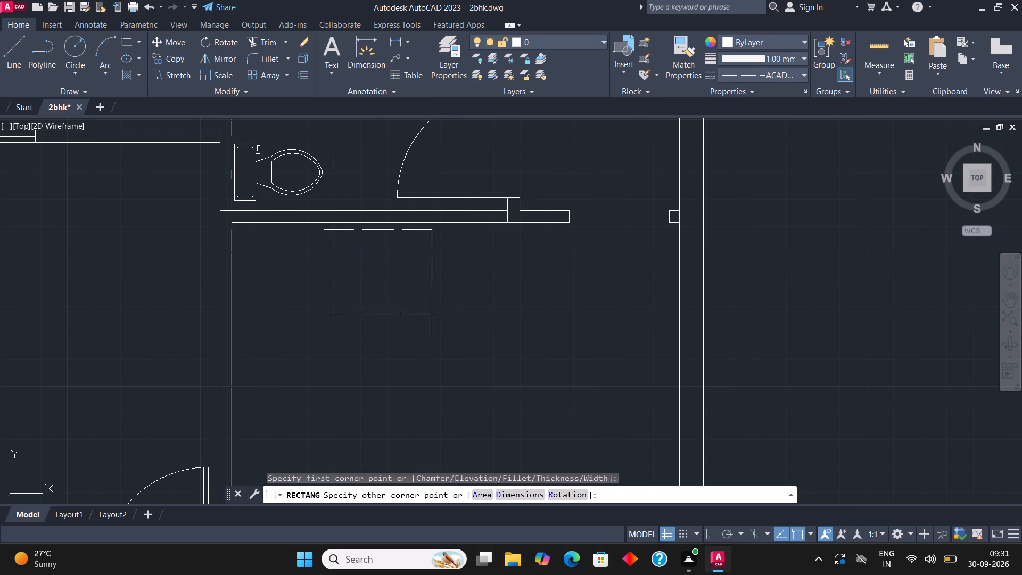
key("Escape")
Set the current linetype back to ByLayer.
type("li")
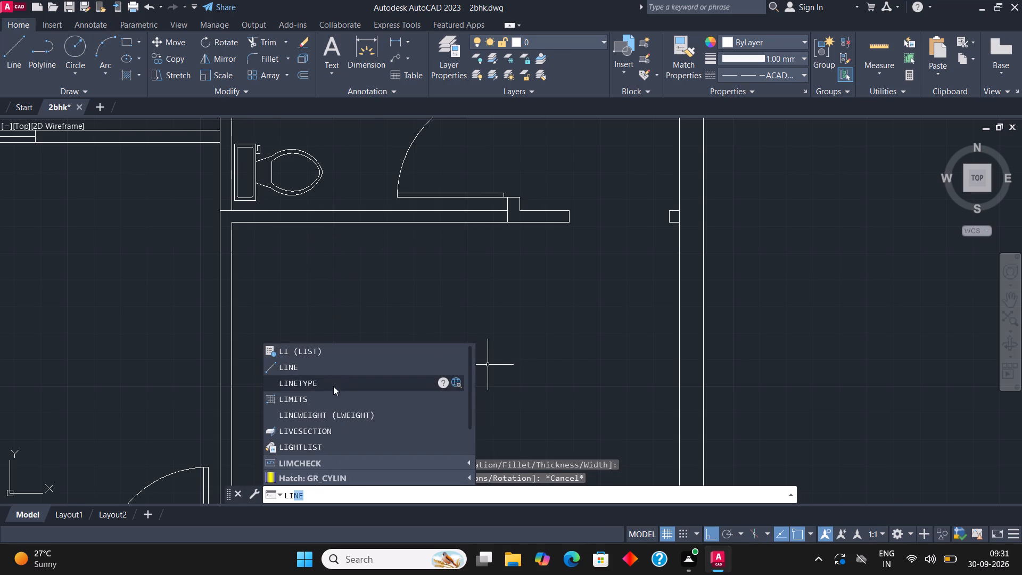
left_click(333, 386)
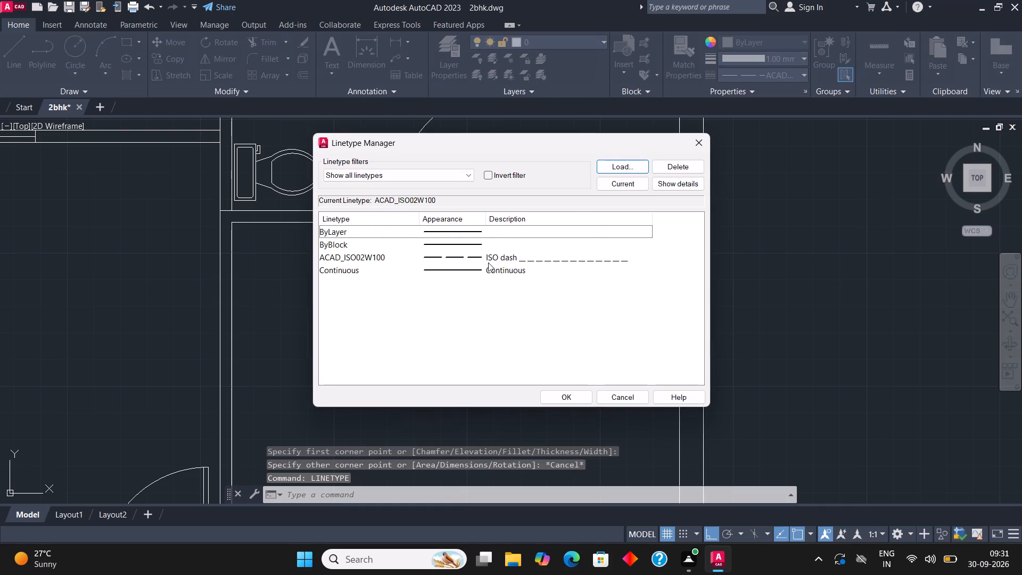
left_click(488, 231)
left_click(628, 185)
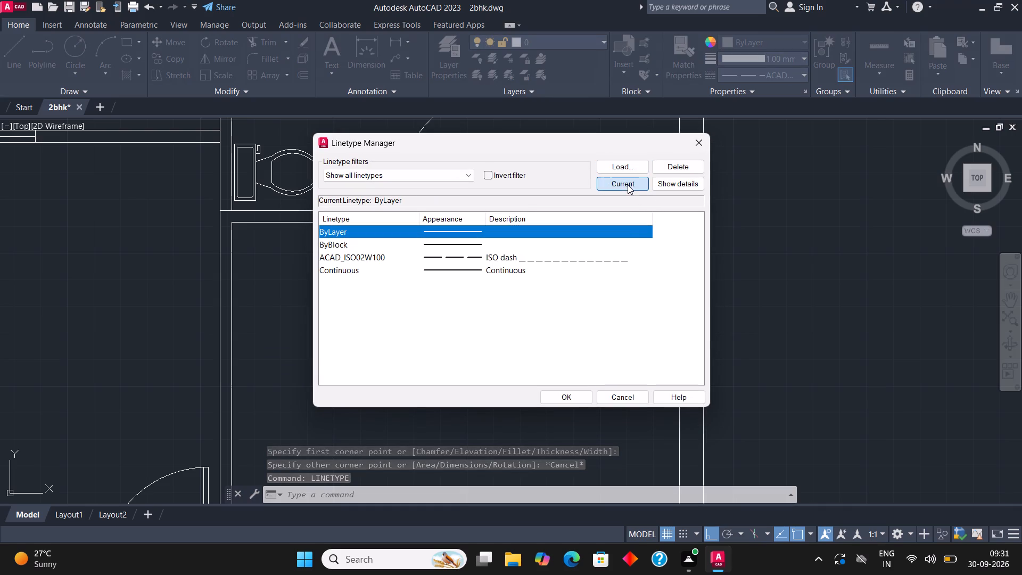
left_click(562, 399)
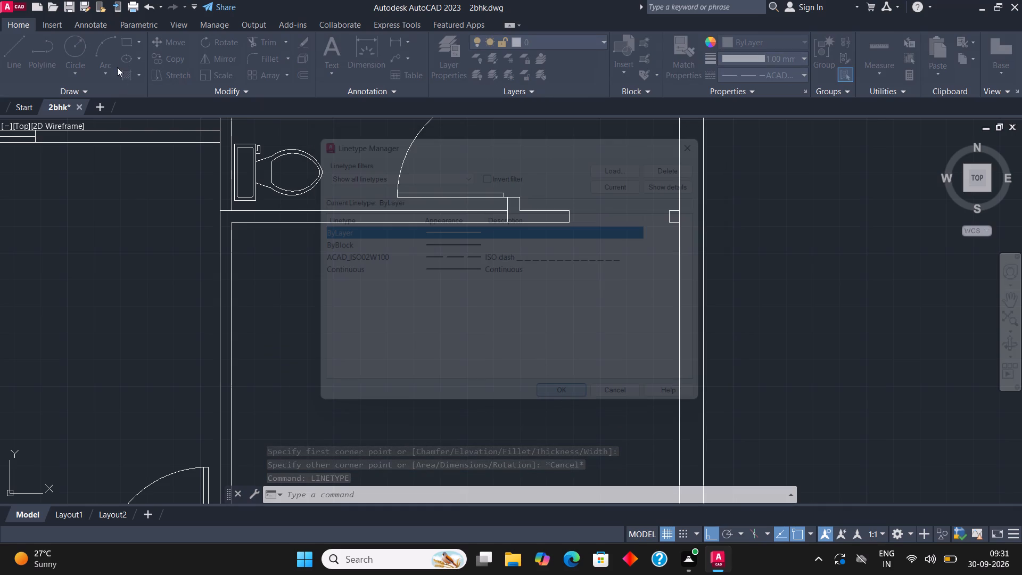
Draw an upright bed rectangle in the room below the upper-right toilet, slightly below its top partition.
left_click(133, 44)
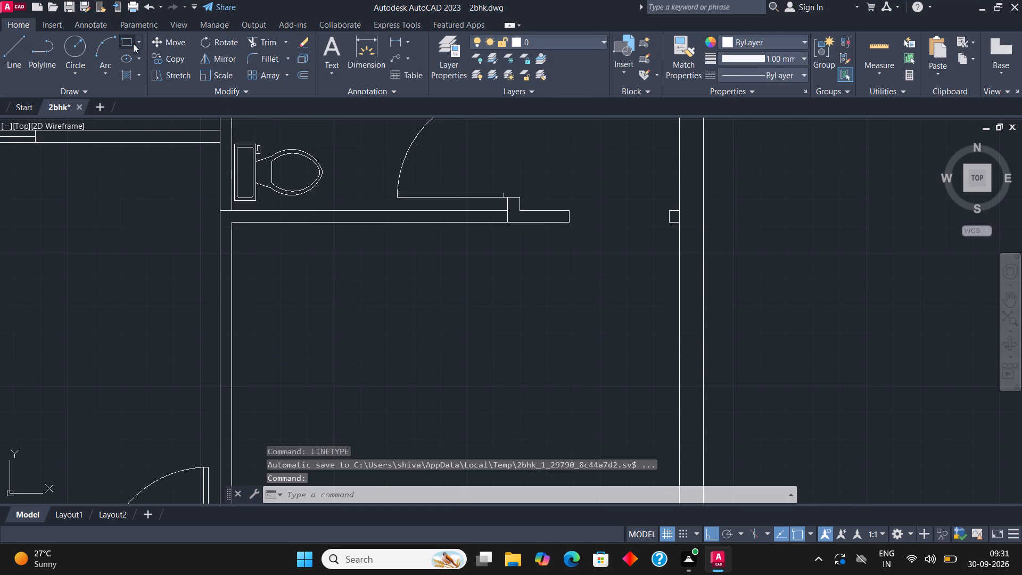
left_click(326, 243)
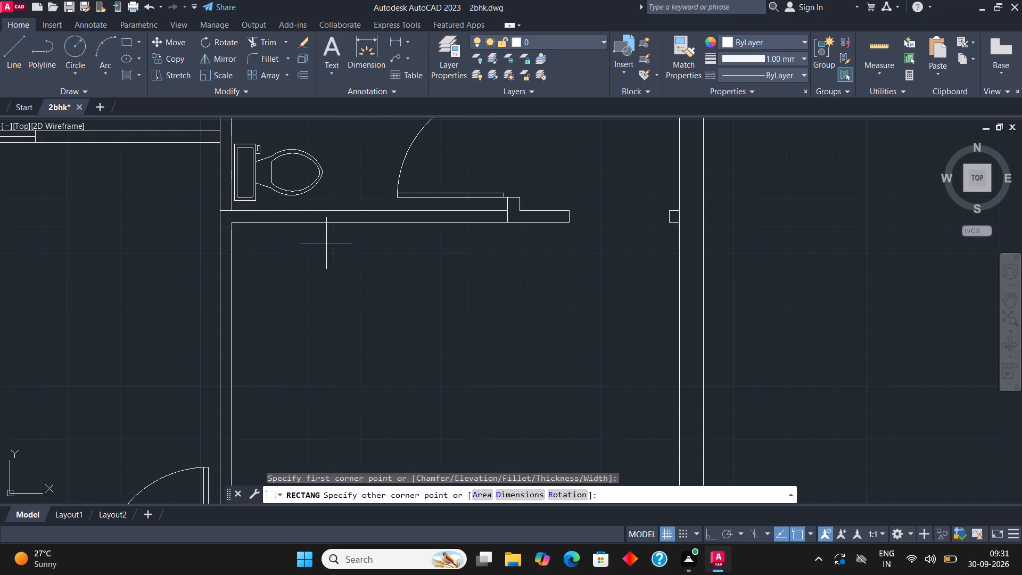
left_click(443, 397)
Draw a small square bedside table against the bed's right side, starting from the bed's top-right corner.
left_click(129, 42)
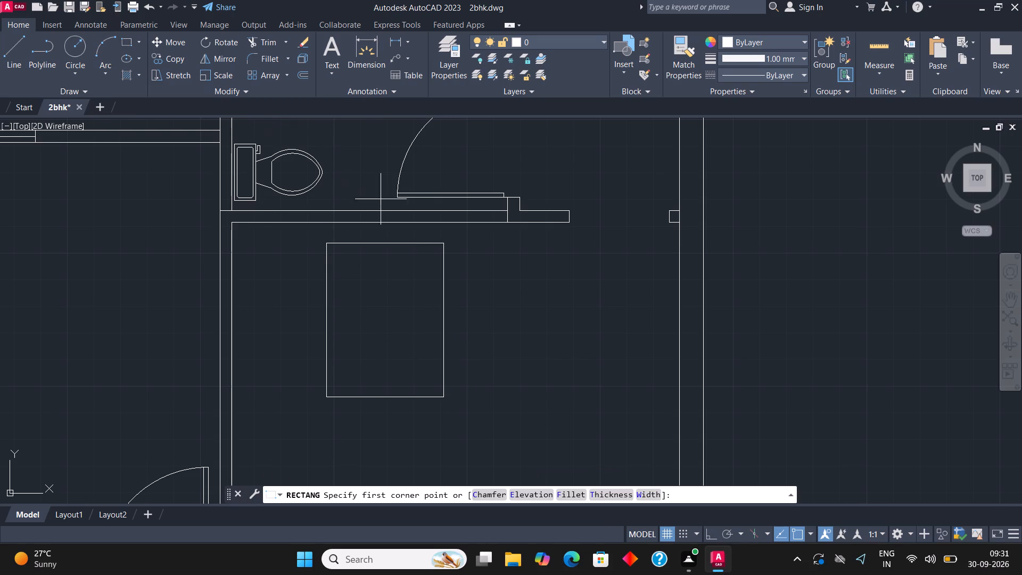
scroll(460, 244, "up", 1)
left_click(427, 244)
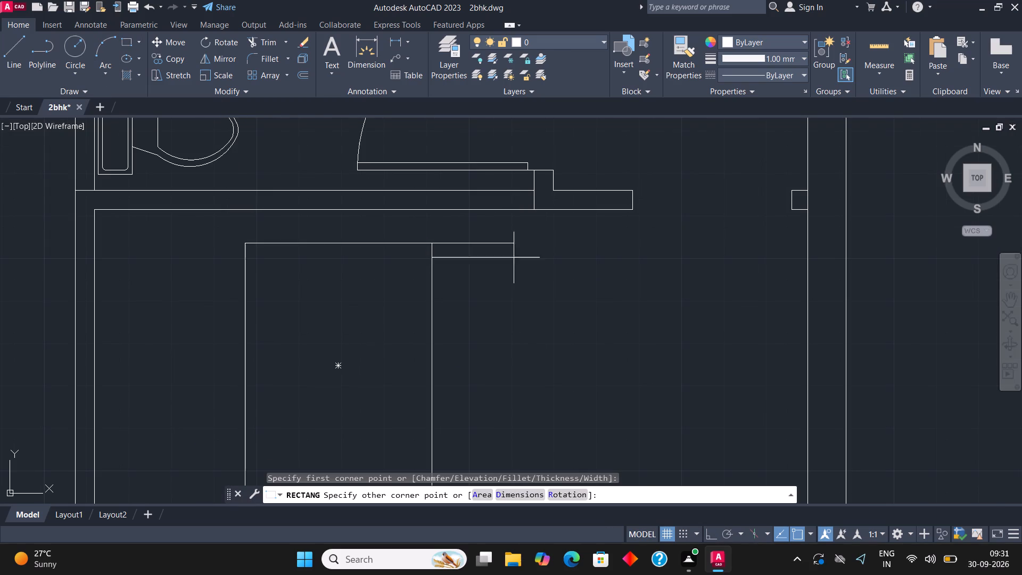
left_click(498, 309)
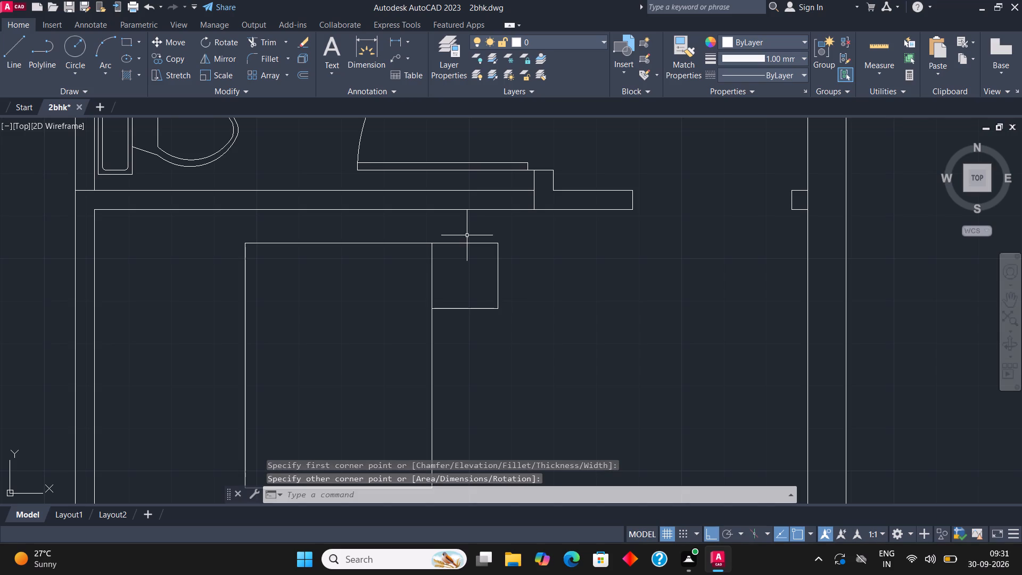
Copy the square bedside table across to the bed's left side, aligned with the bed's top-left corner.
left_click(469, 244)
left_click(176, 60)
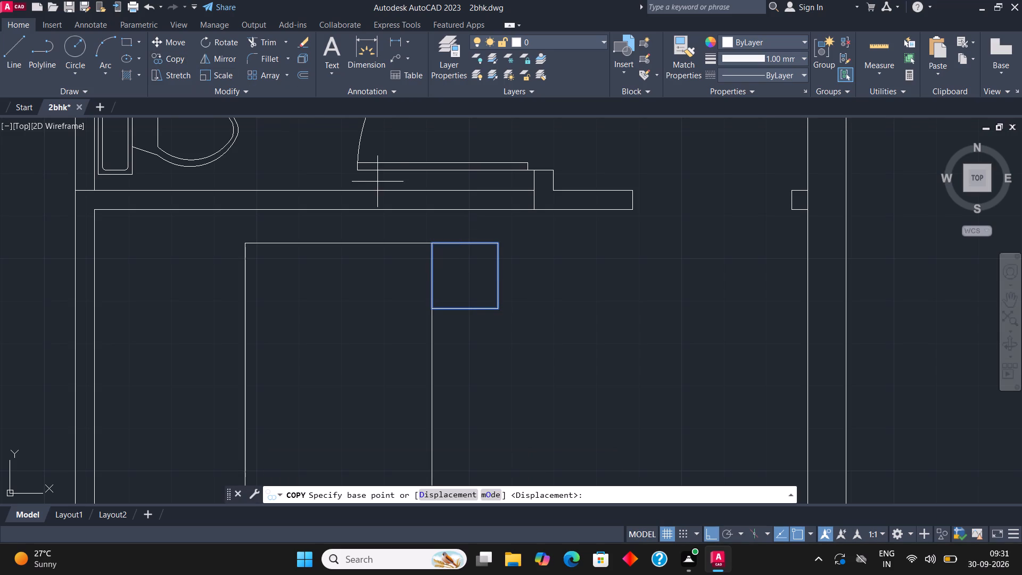
left_click(499, 242)
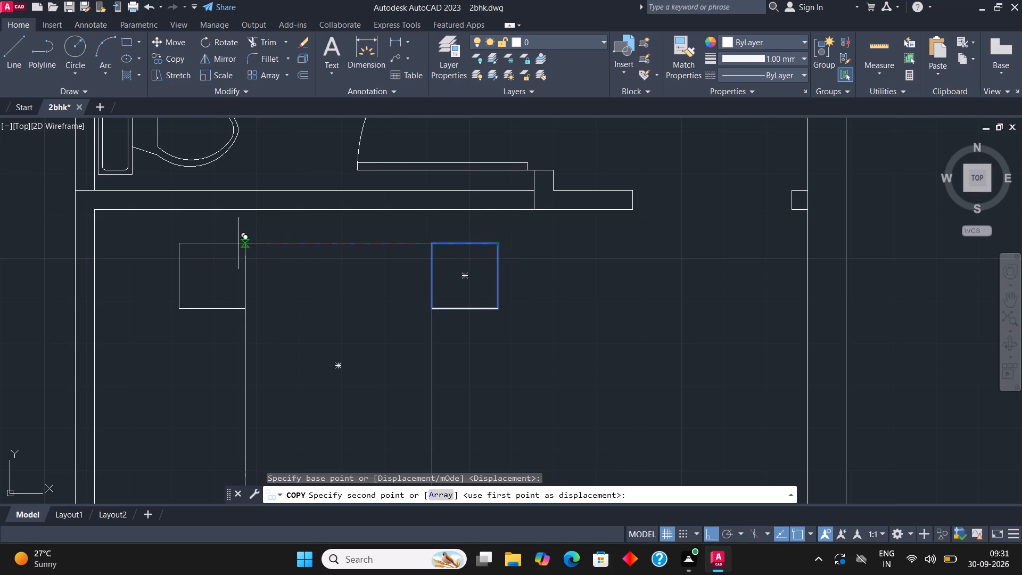
left_click(248, 243)
scroll(343, 194, "down", 1)
key("Escape")
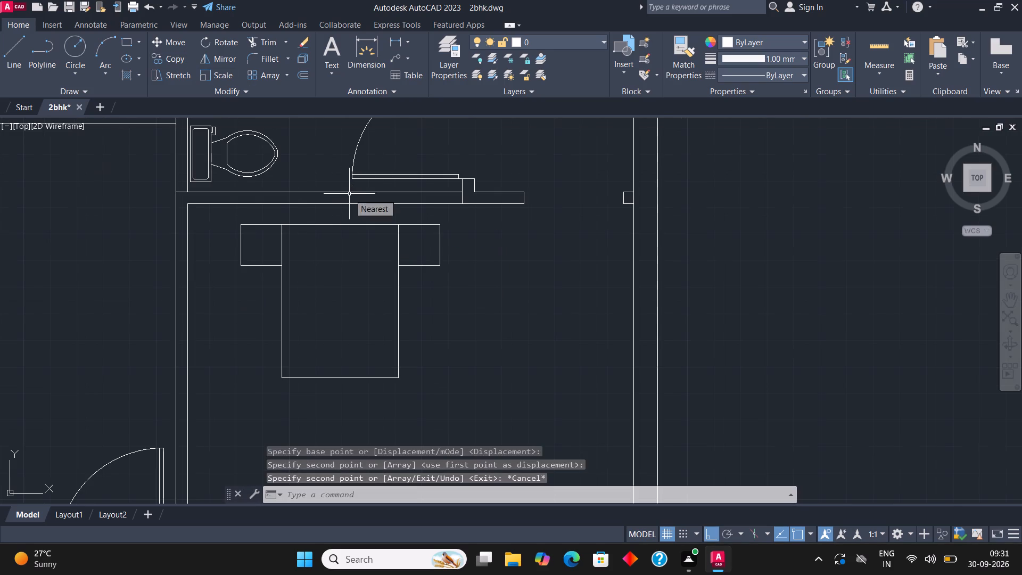
Draw a rectangular pillow near the bed's head and copy it horizontally to form a pair of pillows.
left_click(122, 39)
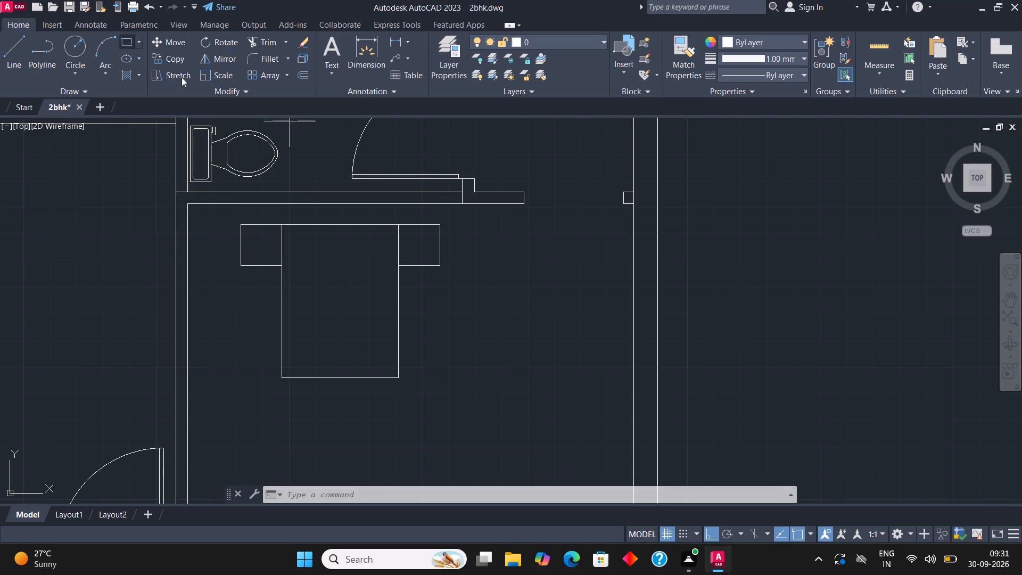
scroll(311, 249, "up", 2)
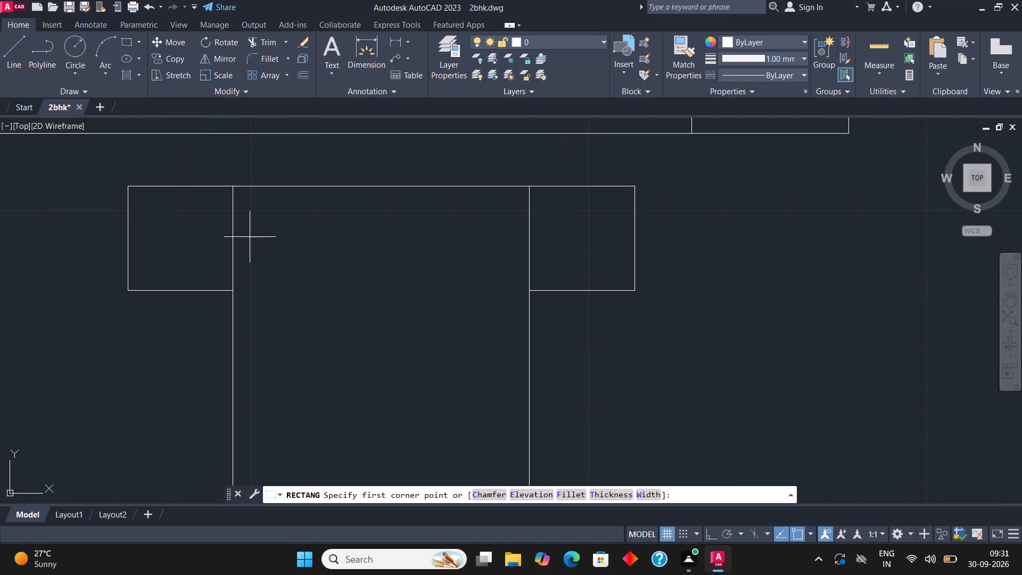
left_click(250, 237)
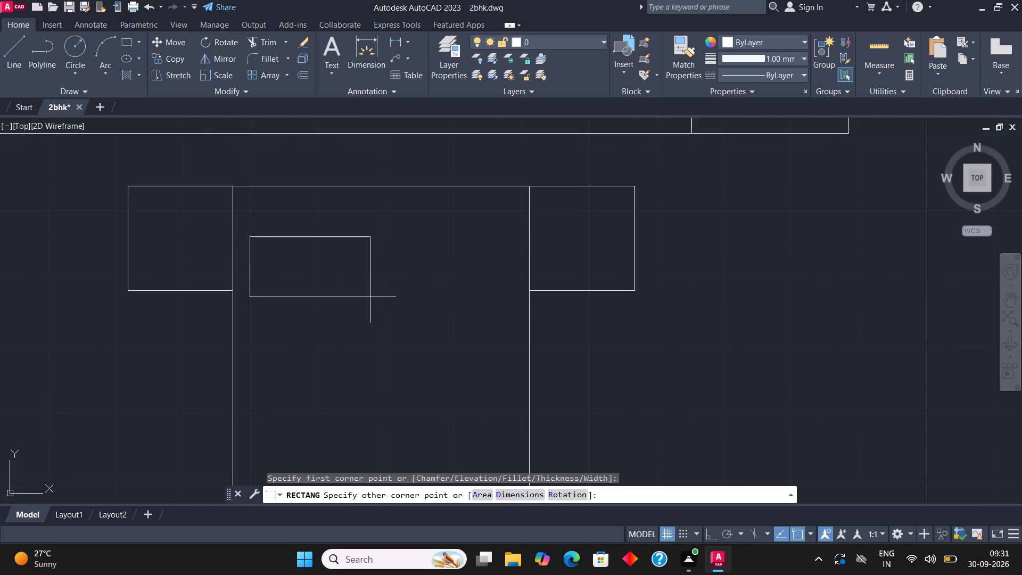
left_click(366, 297)
left_click(313, 237)
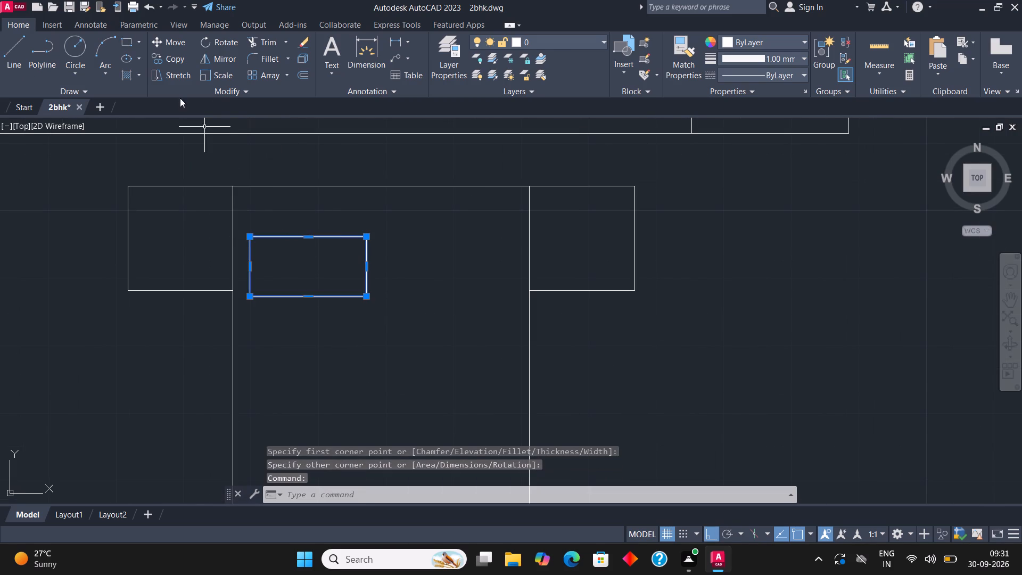
left_click(170, 55)
left_click(307, 266)
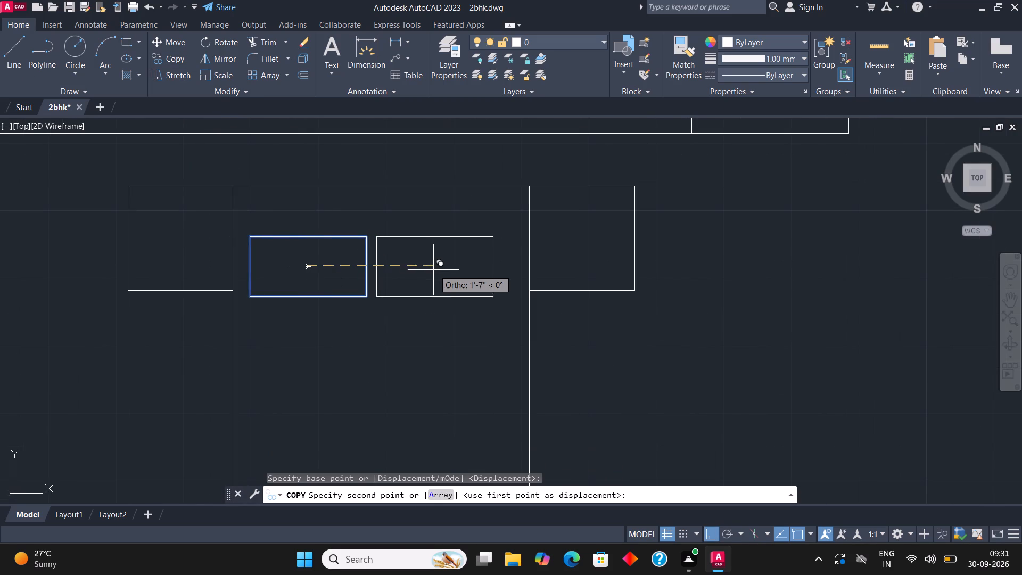
left_click(450, 271)
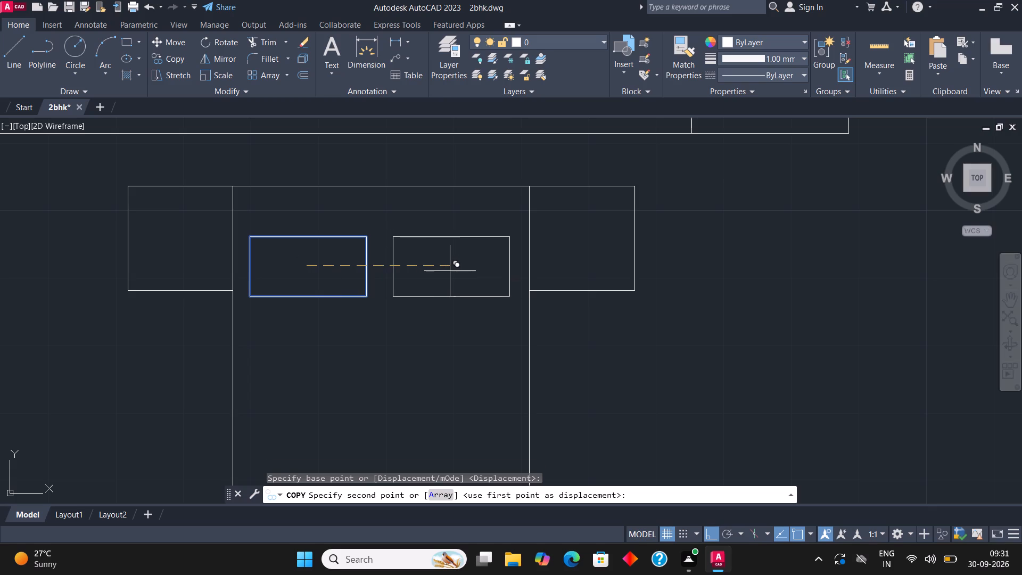
key("Escape")
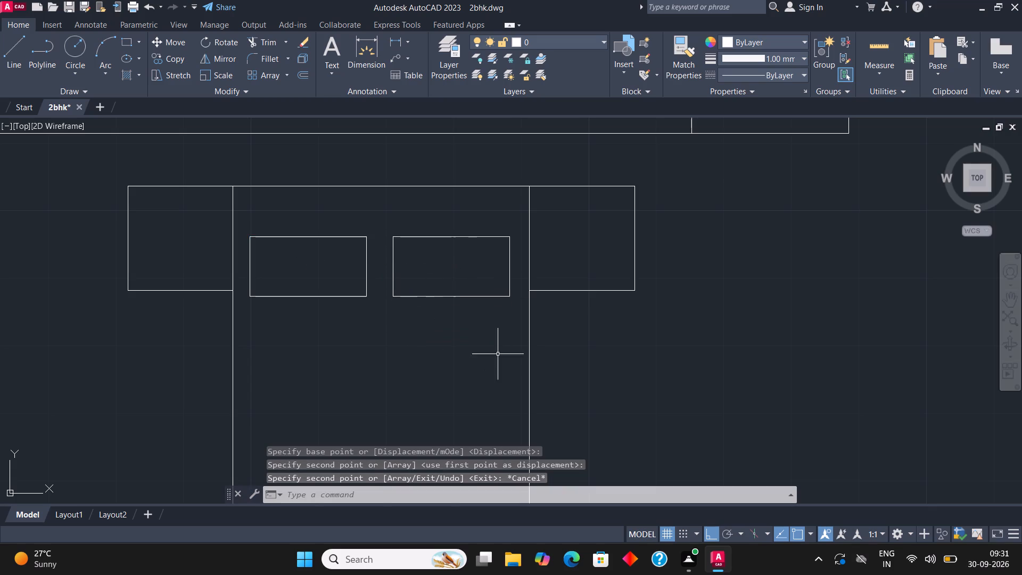
Draw a lamp circle of about 4" radius at the centre of each bedside table.
scroll(462, 160, "down", 2)
scroll(275, 149, "up", 2)
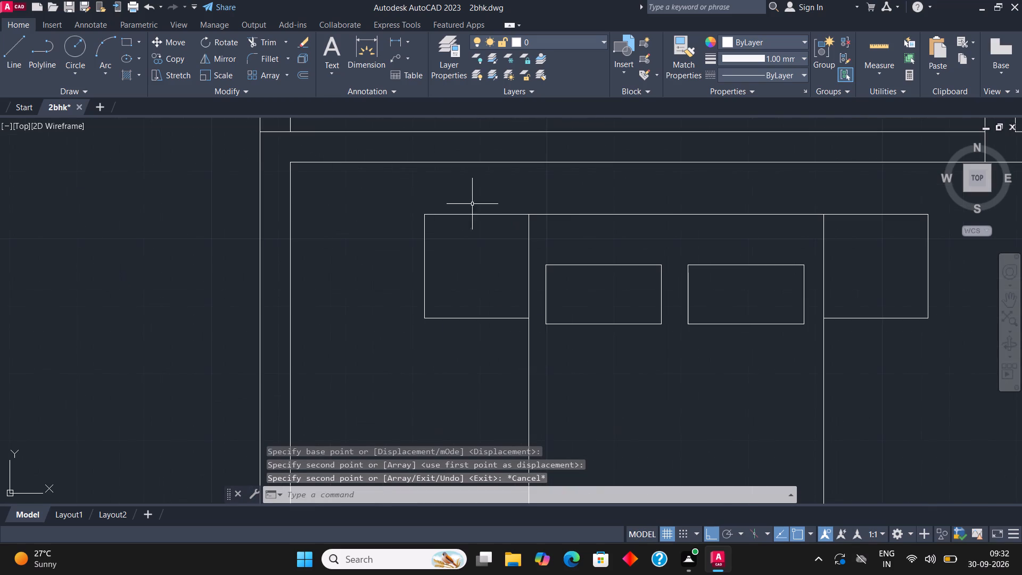
scroll(583, 234, "up", 2)
left_click(75, 48)
scroll(332, 233, "down", 1)
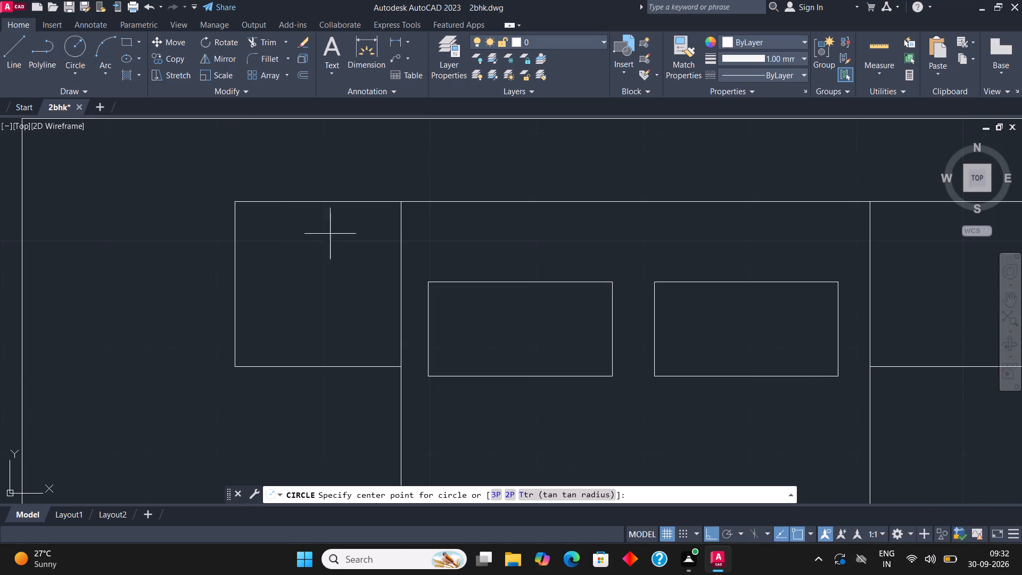
left_click(323, 279)
left_click(366, 292)
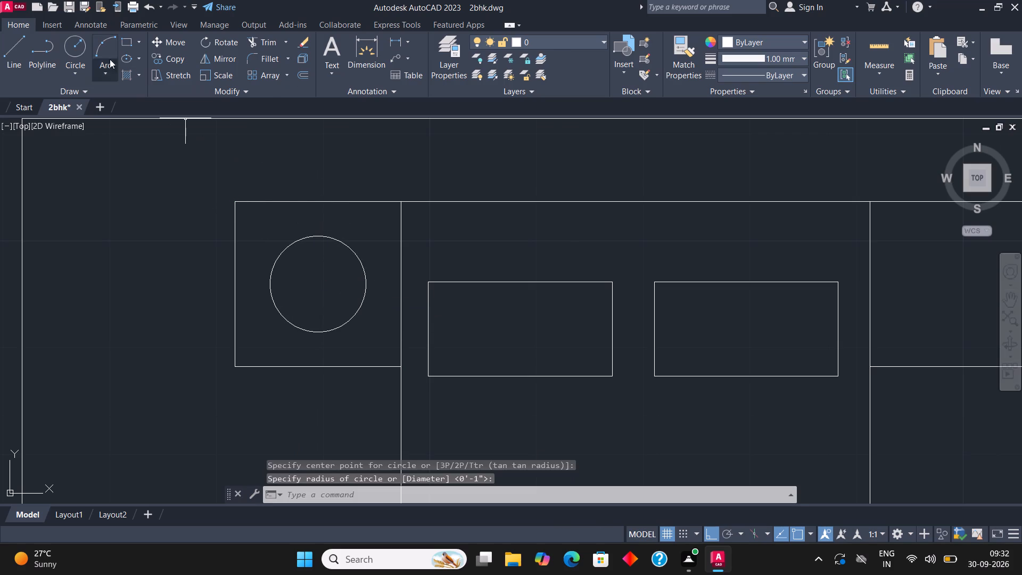
left_click(88, 46)
scroll(177, 226, "down", 2)
scroll(432, 256, "up", 1)
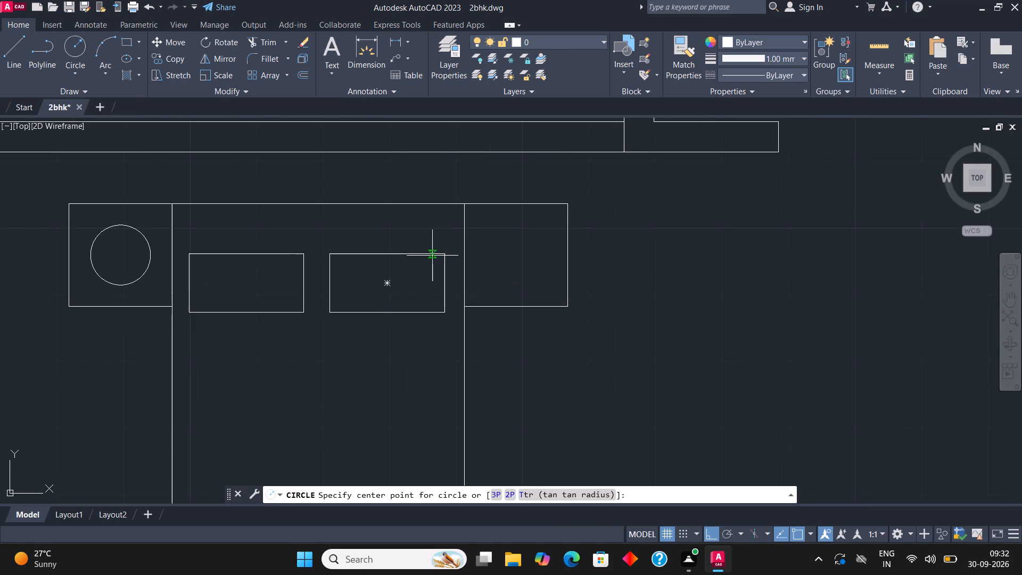
left_click(518, 256)
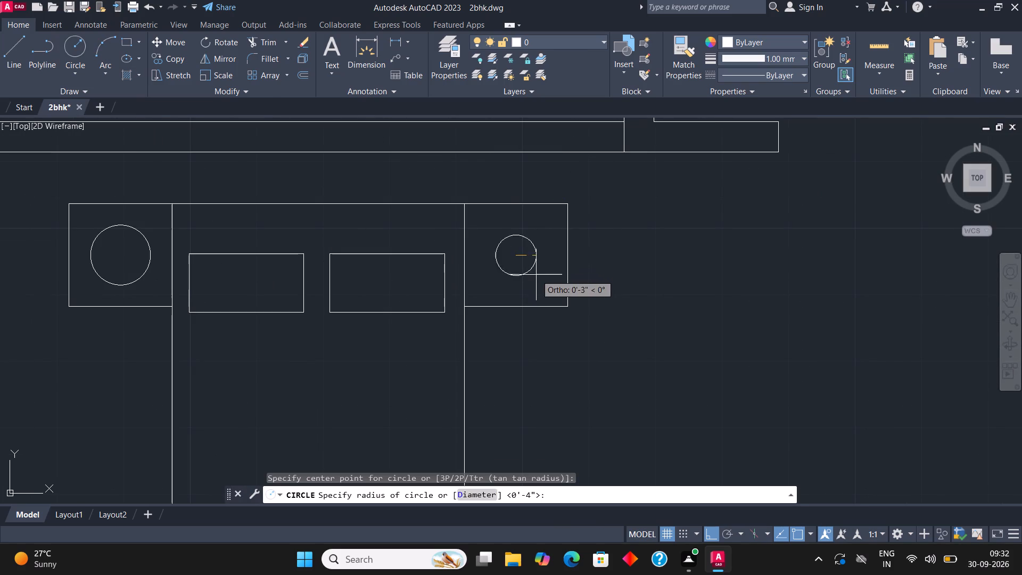
left_click(547, 286)
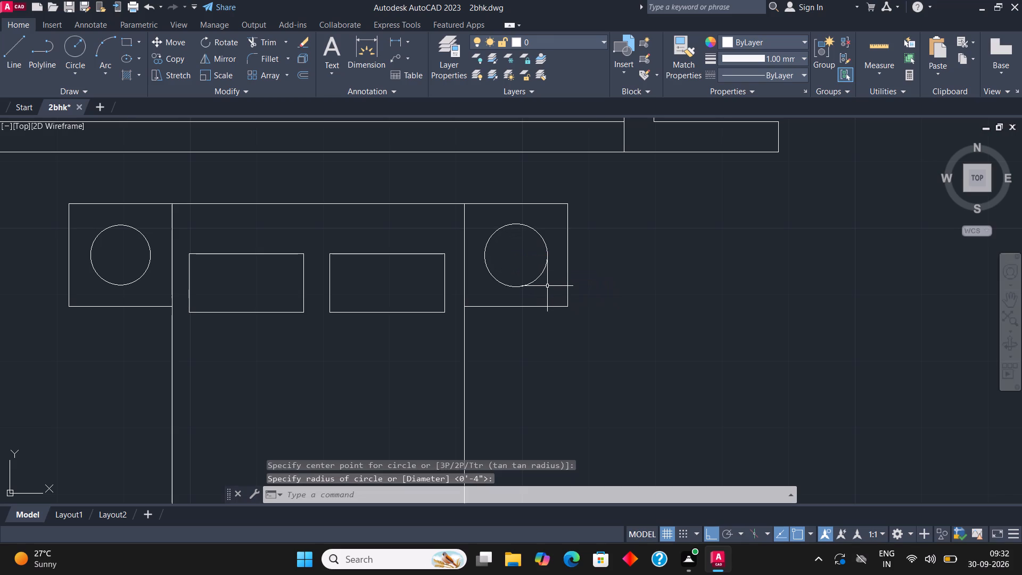
Draw the blanket edge across the bed below the pillows, with Ortho off for a triangular folded corner at the bed's right side.
scroll(496, 168, "down", 1)
left_click(7, 51)
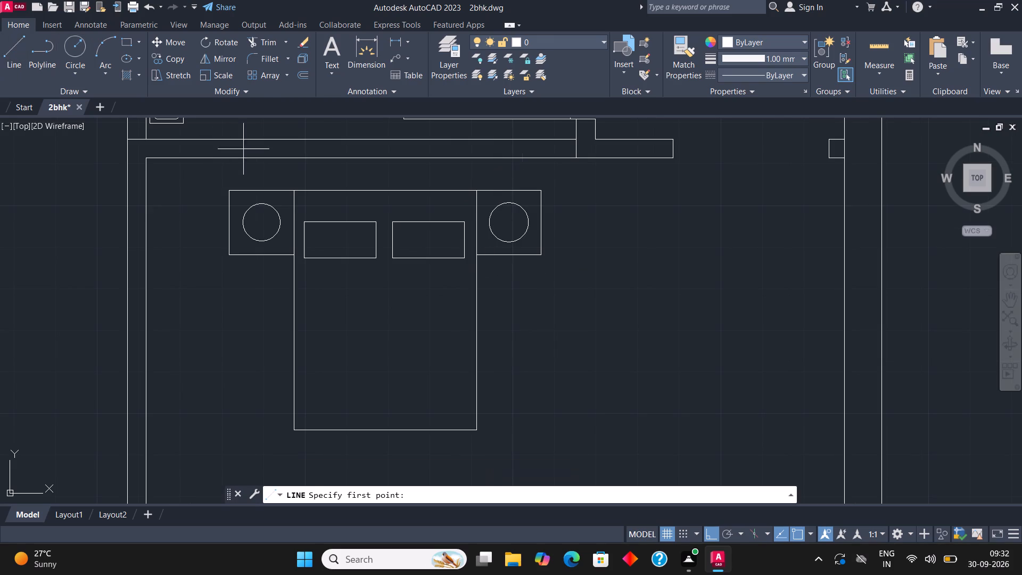
left_click(296, 295)
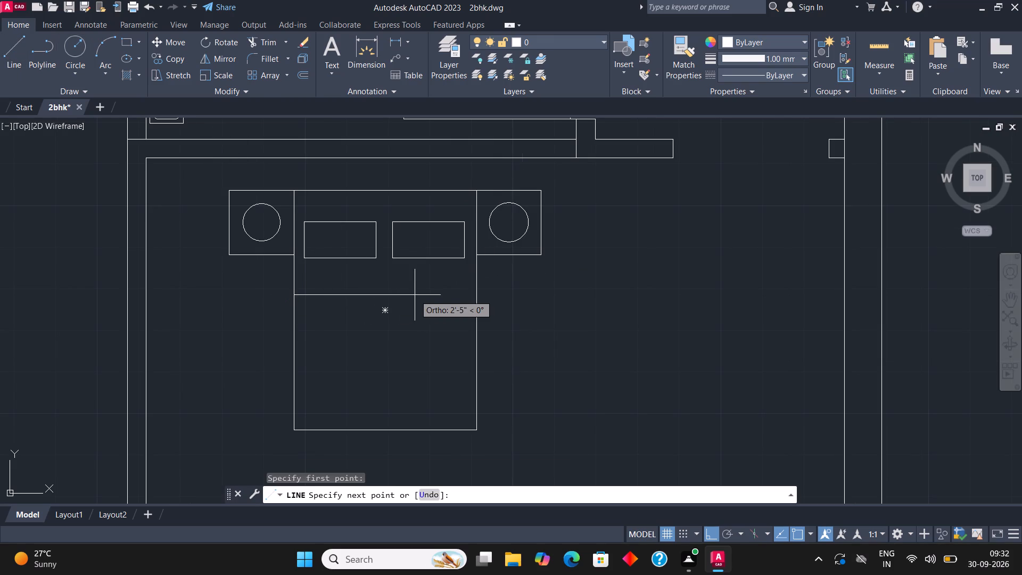
left_click(436, 299)
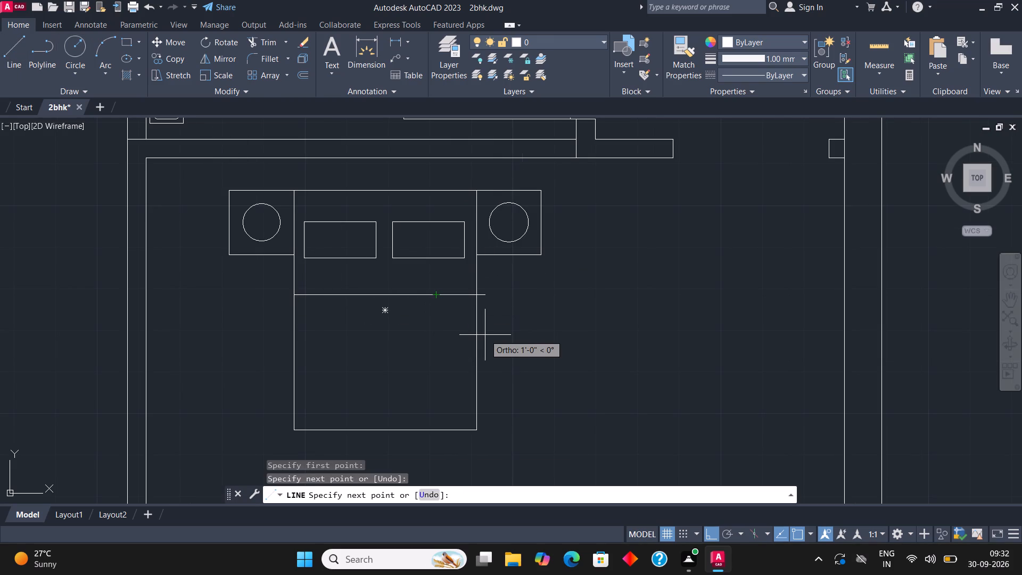
key("F8")
left_click(474, 334)
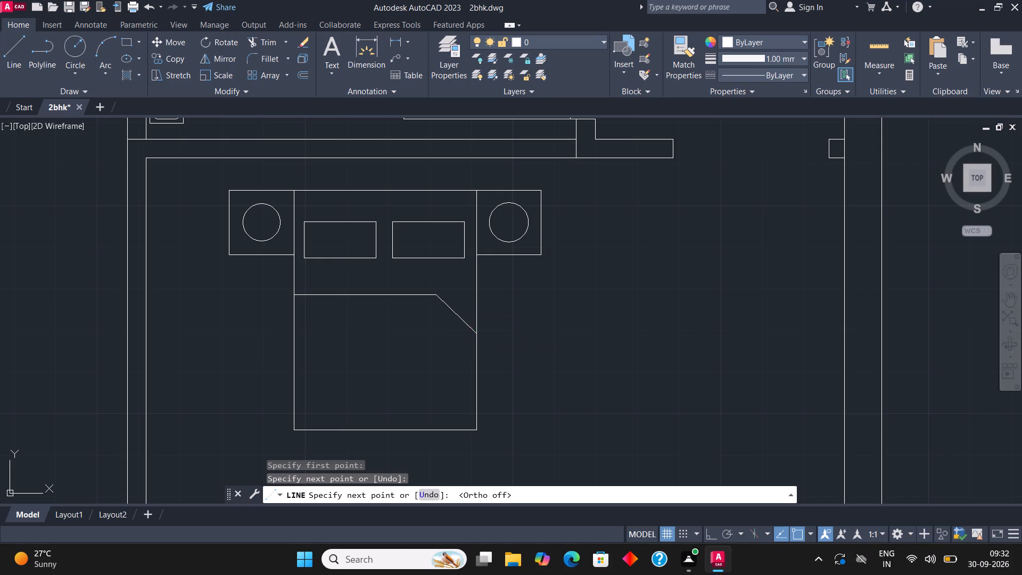
left_click(434, 332)
left_click(435, 299)
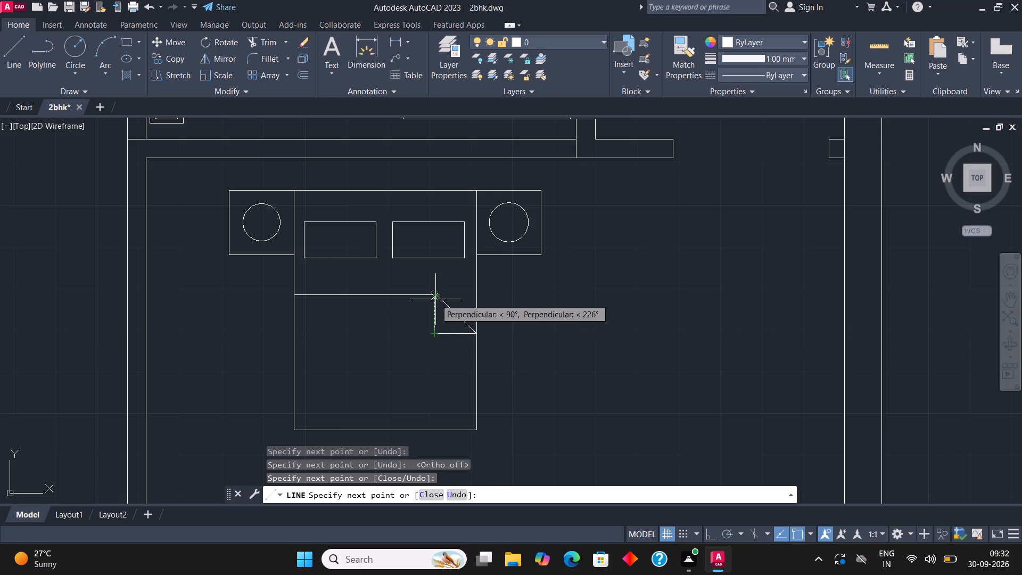
key("Escape")
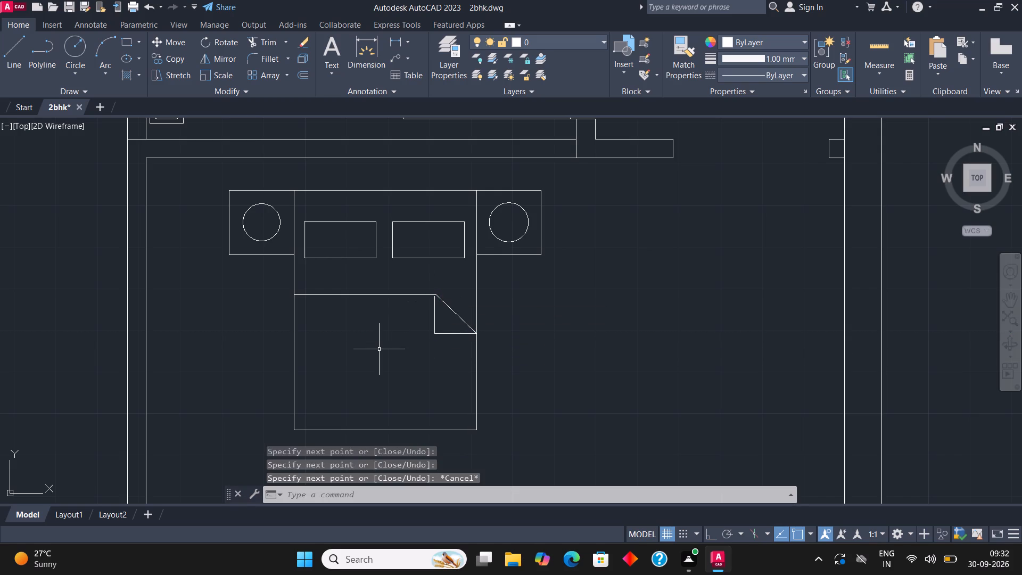
Move the whole bed set with its bedside tables, pillows and blanket up and left toward the room's upper-left corner.
scroll(385, 312, "down", 2)
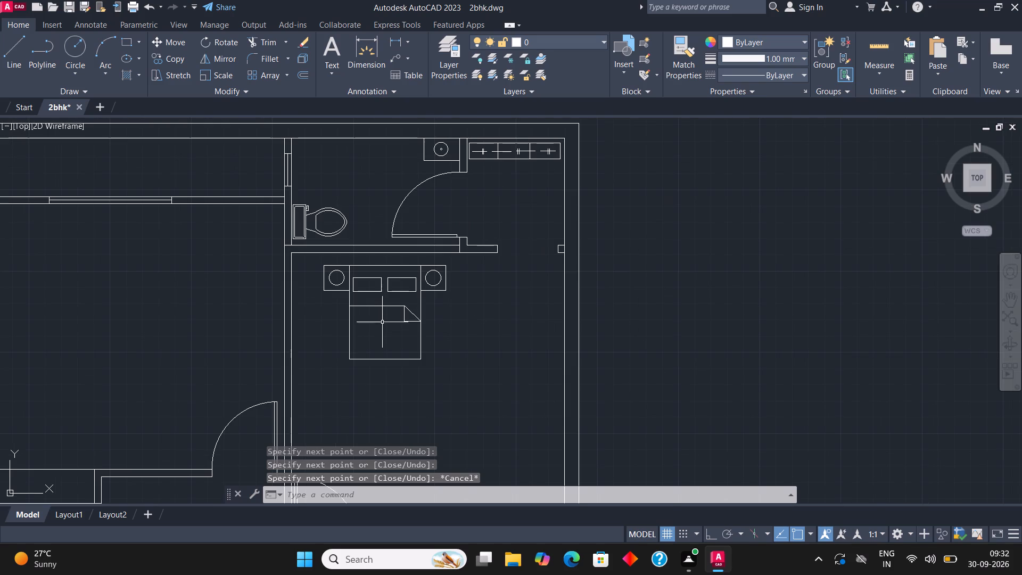
scroll(467, 289, "down", 1)
scroll(451, 295, "up", 1)
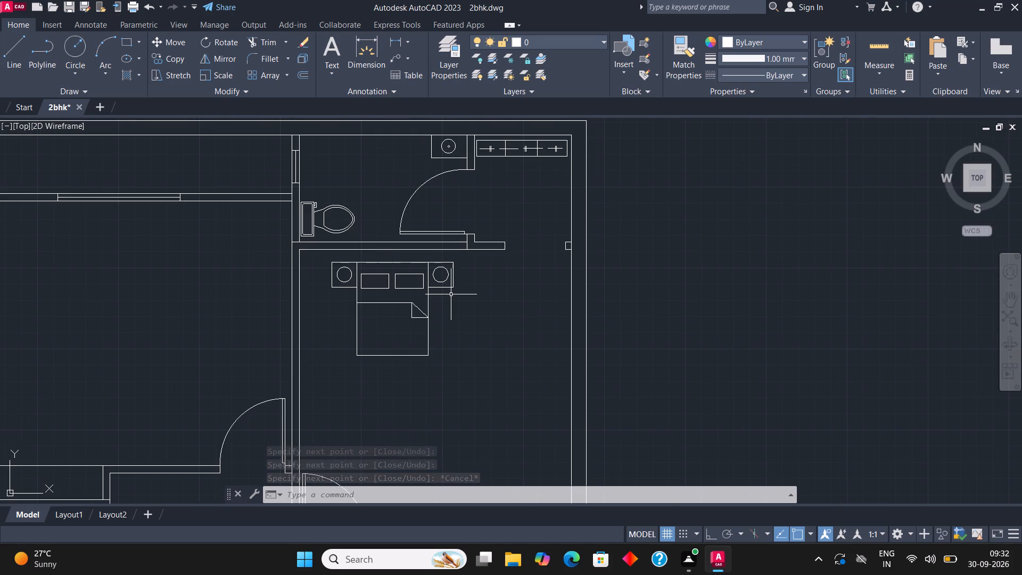
left_click(453, 371)
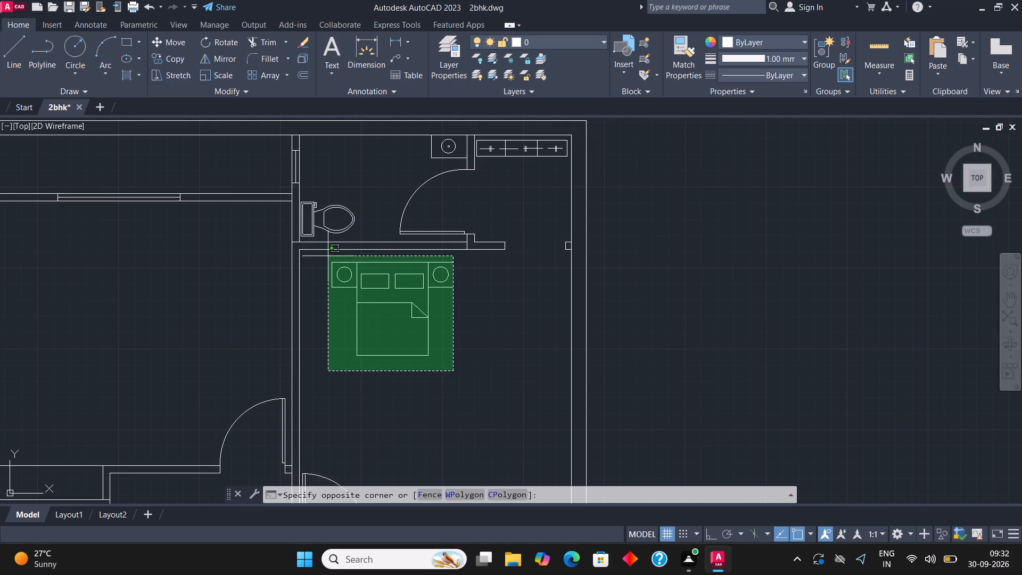
left_click(328, 256)
left_click(178, 44)
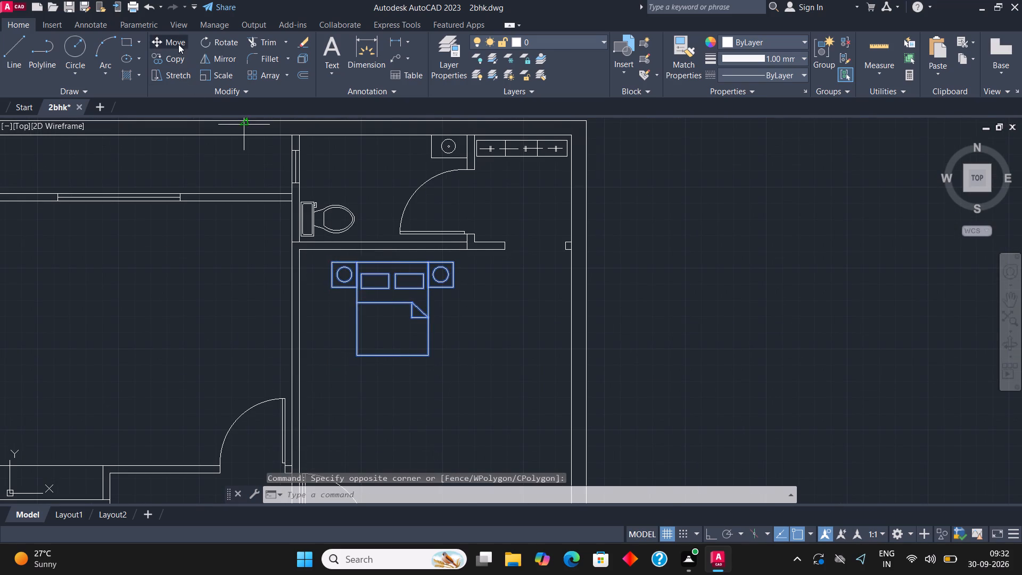
scroll(424, 300, "up", 1)
scroll(377, 295, "up", 1)
left_click(377, 295)
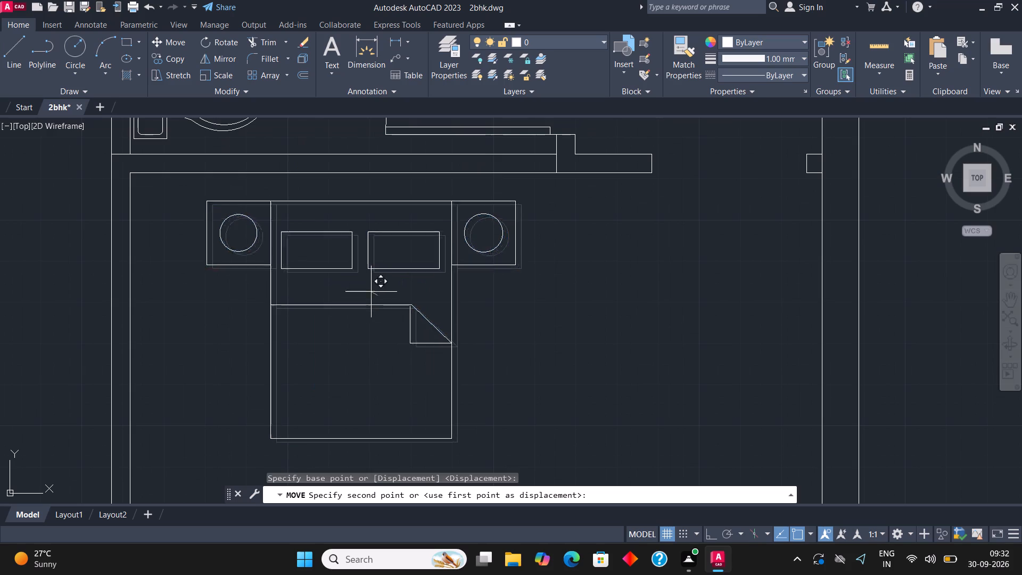
left_click(323, 278)
Draw a rectangular washbasin counter in the toilet beside the dashed opening, from the door jamb corner to the toilet's left wall.
scroll(424, 269, "down", 3)
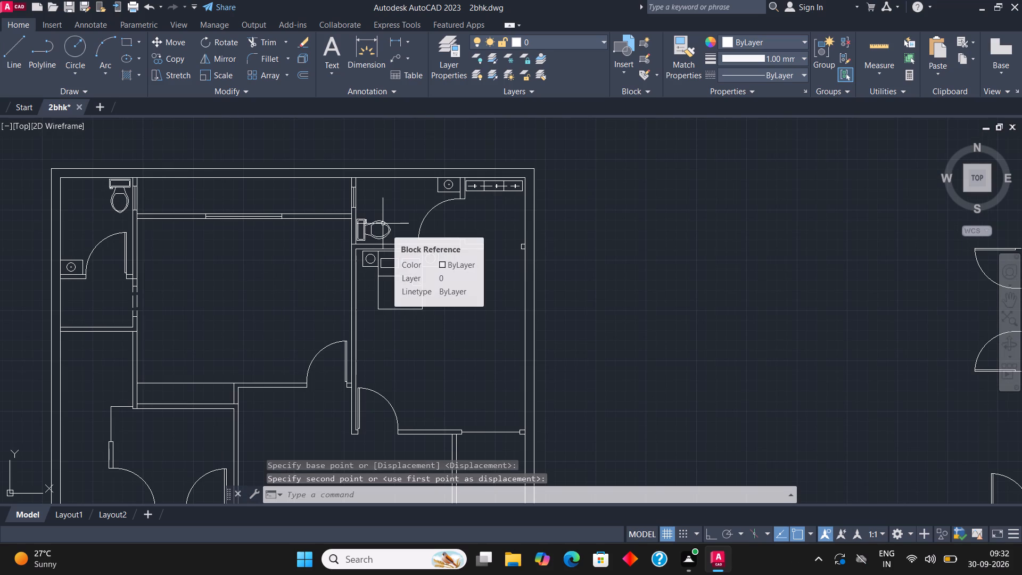
scroll(267, 267, "down", 2)
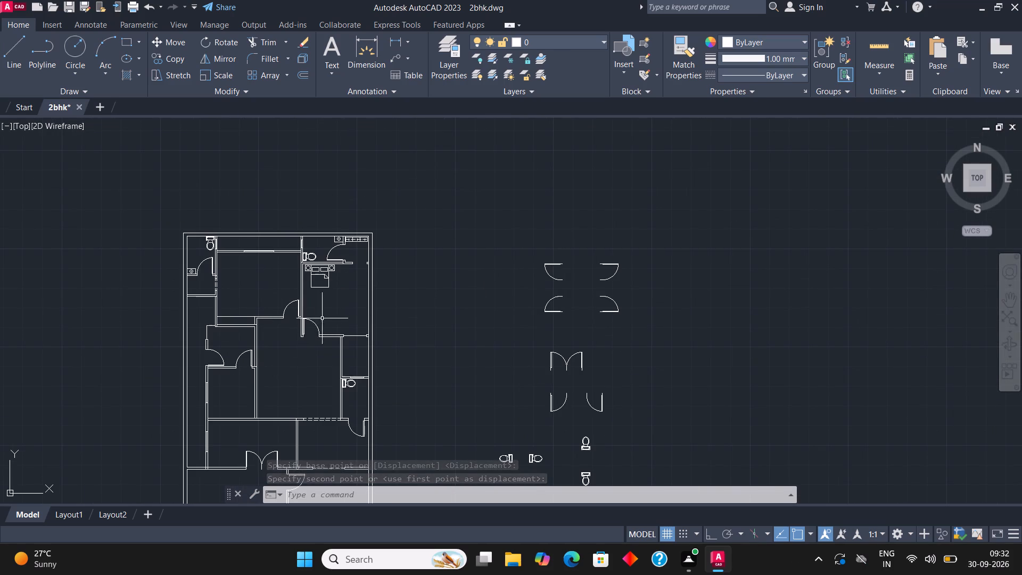
scroll(339, 322, "down", 2)
scroll(261, 309, "up", 2)
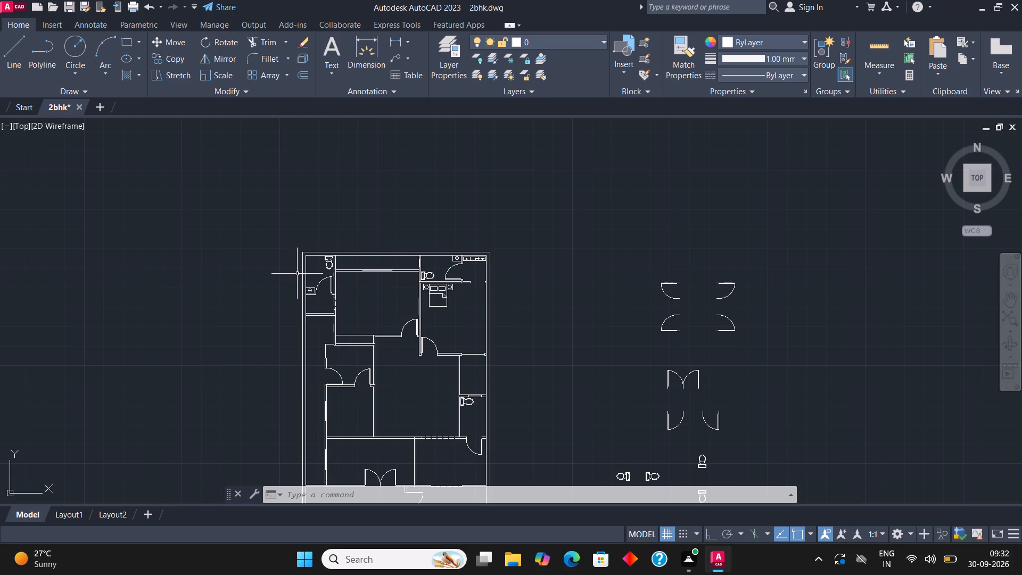
scroll(304, 265, "down", 1)
scroll(375, 338, "up", 2)
scroll(457, 426, "up", 4)
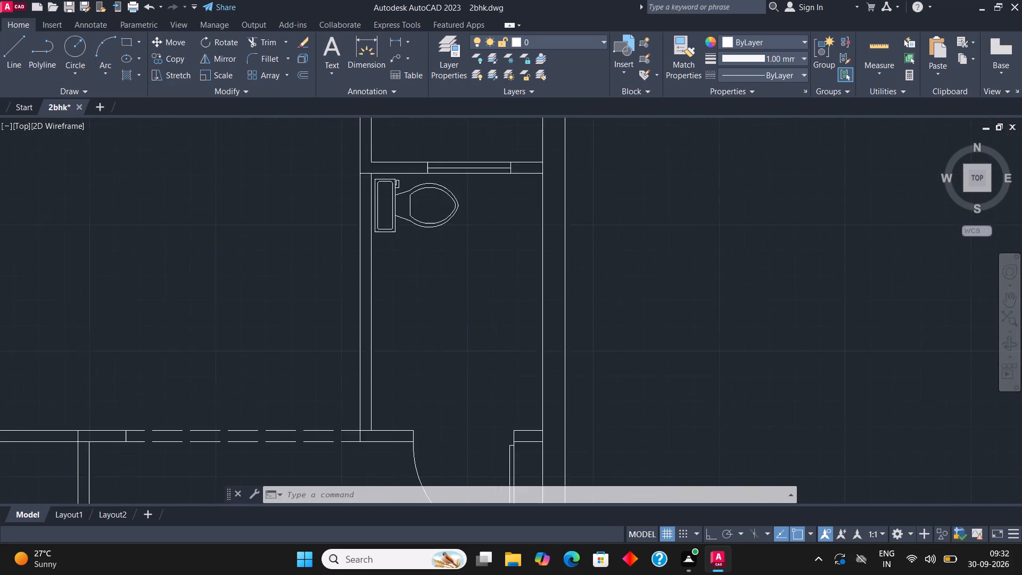
scroll(433, 318, "down", 2)
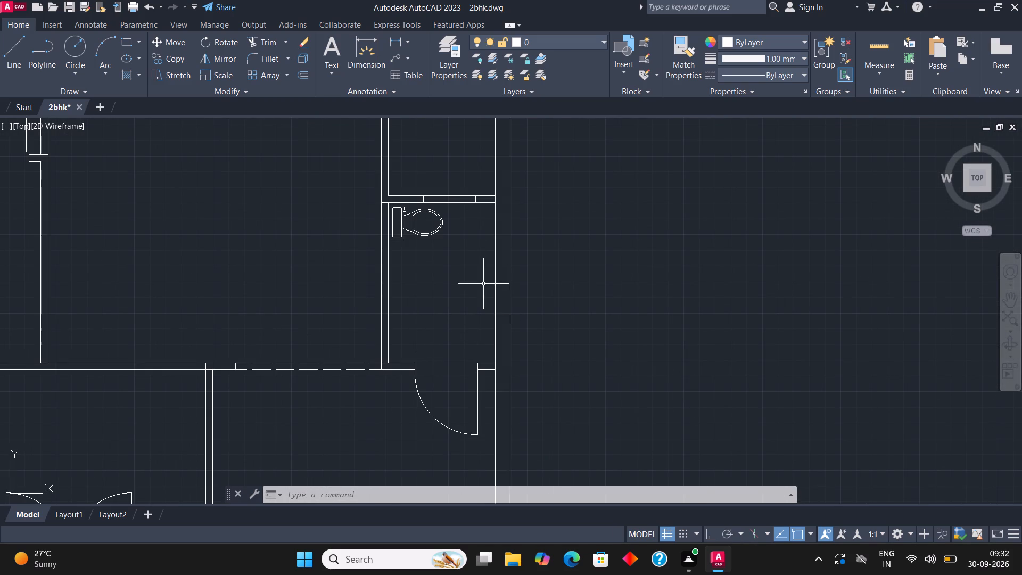
scroll(419, 400, "up", 2)
left_click(122, 47)
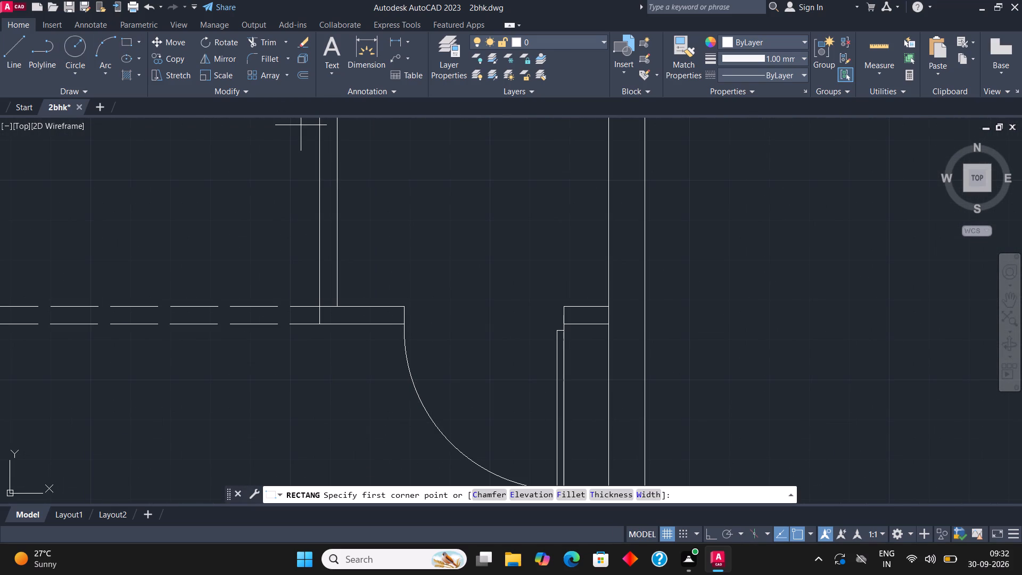
left_click(400, 308)
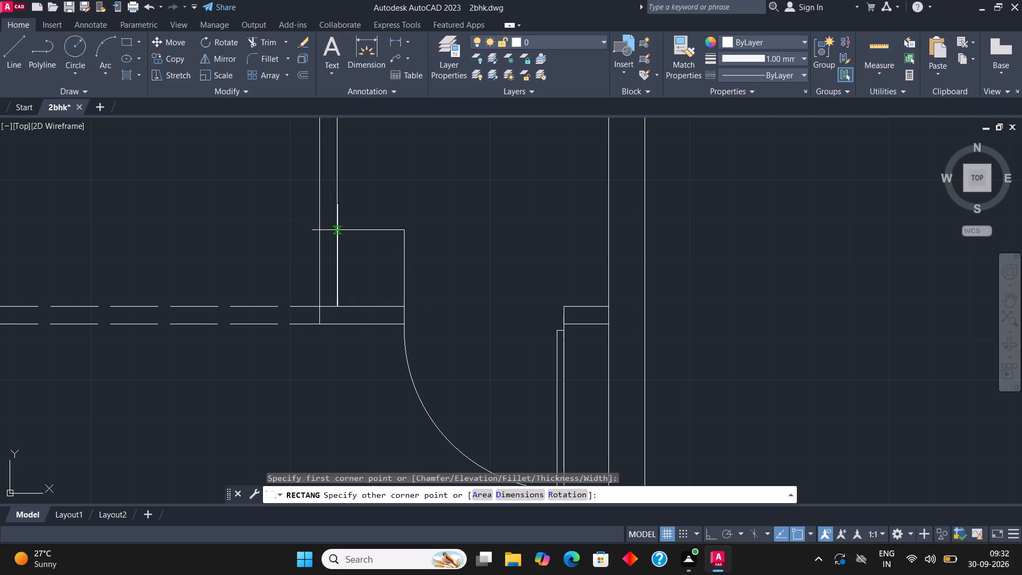
left_click(336, 209)
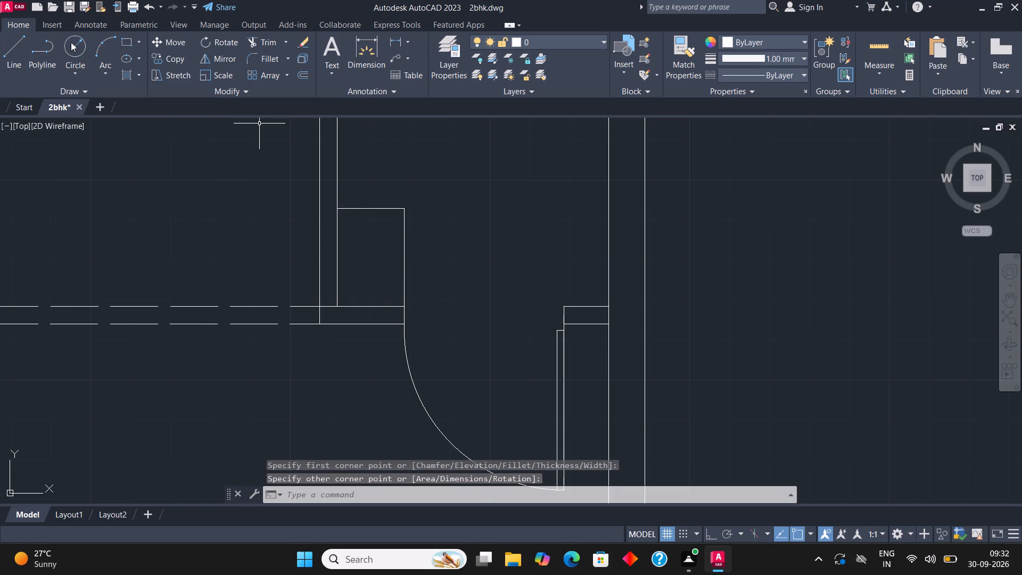
Draw a basin circle of about 5" radius at the middle of the counter, with a small concentric drain circle inside.
left_click(71, 42)
left_click(370, 257)
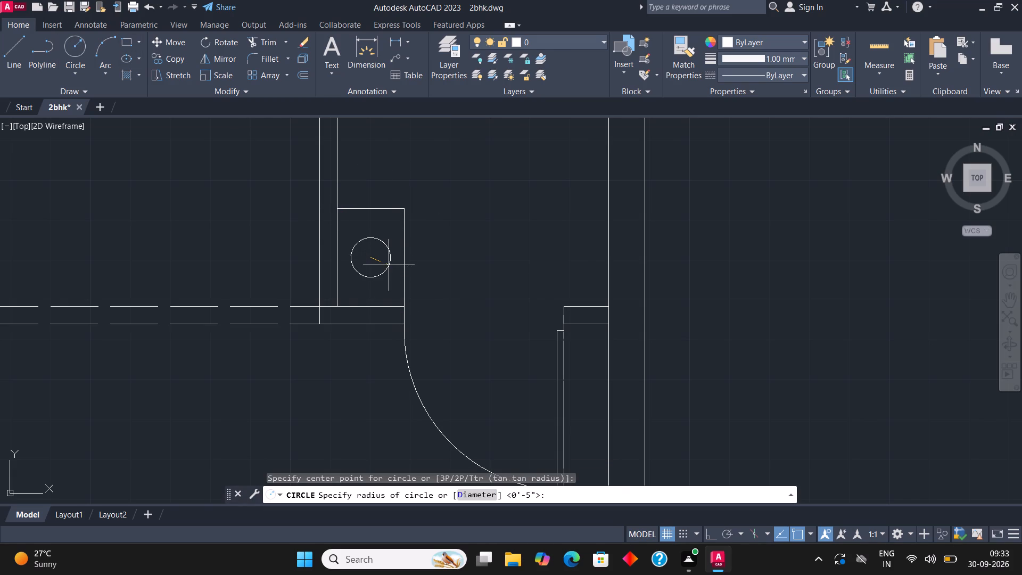
left_click(390, 267)
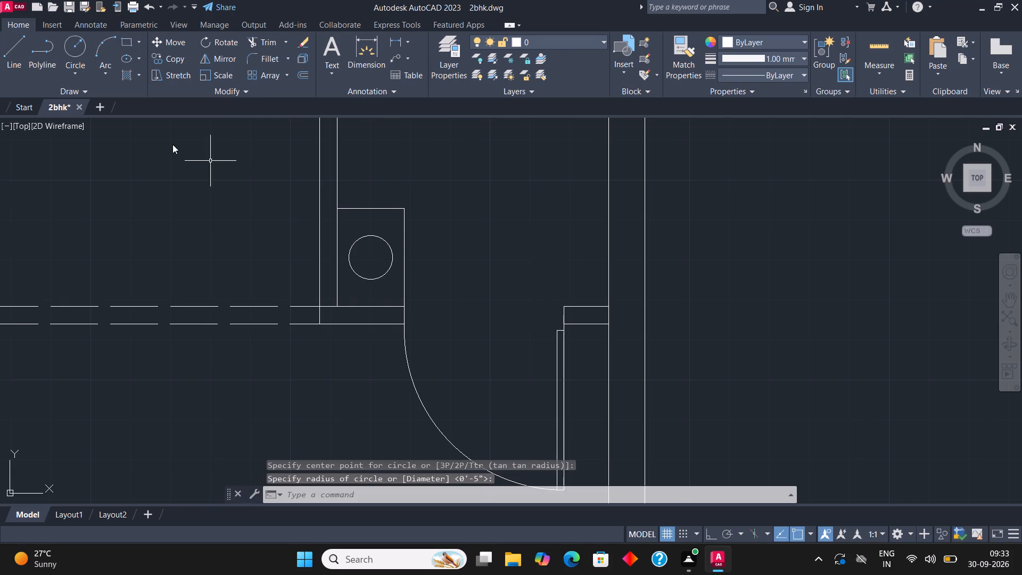
left_click(77, 48)
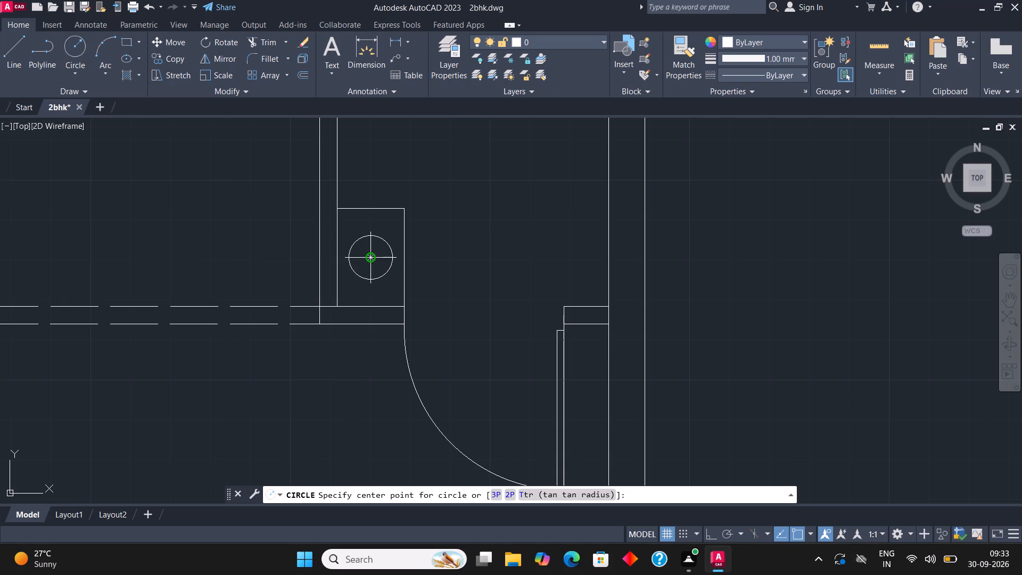
left_click(370, 259)
left_click(373, 260)
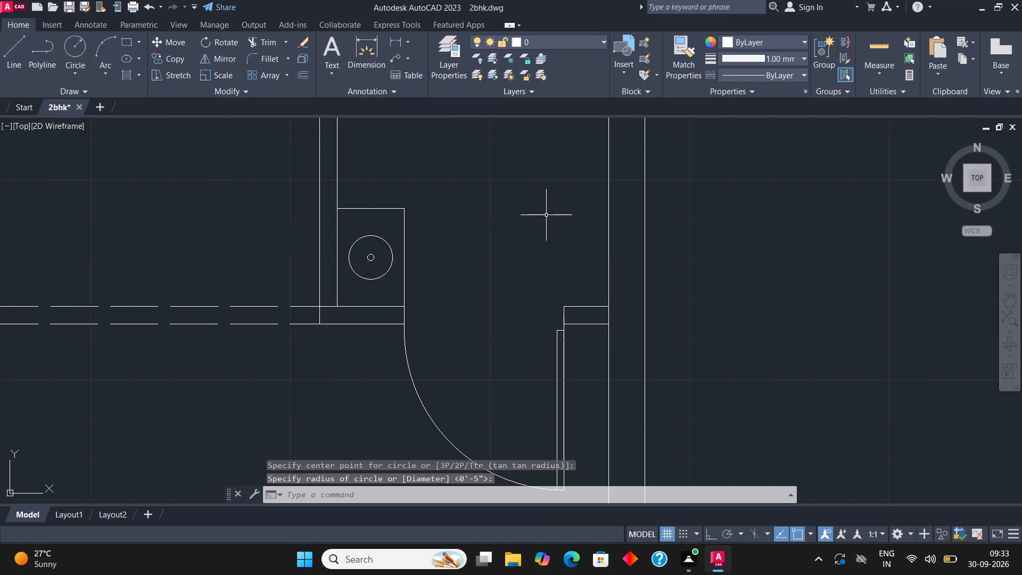
key("Escape")
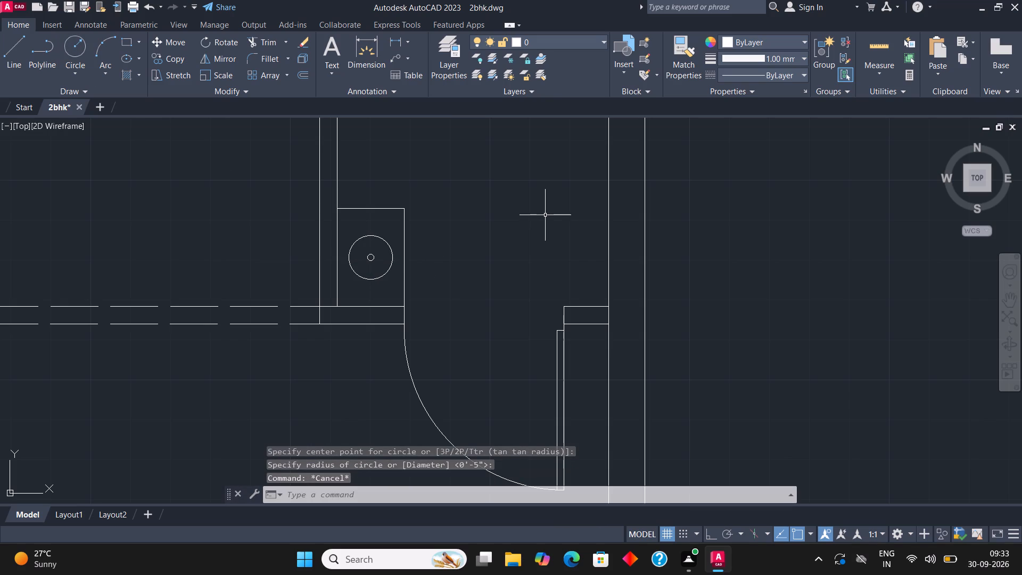
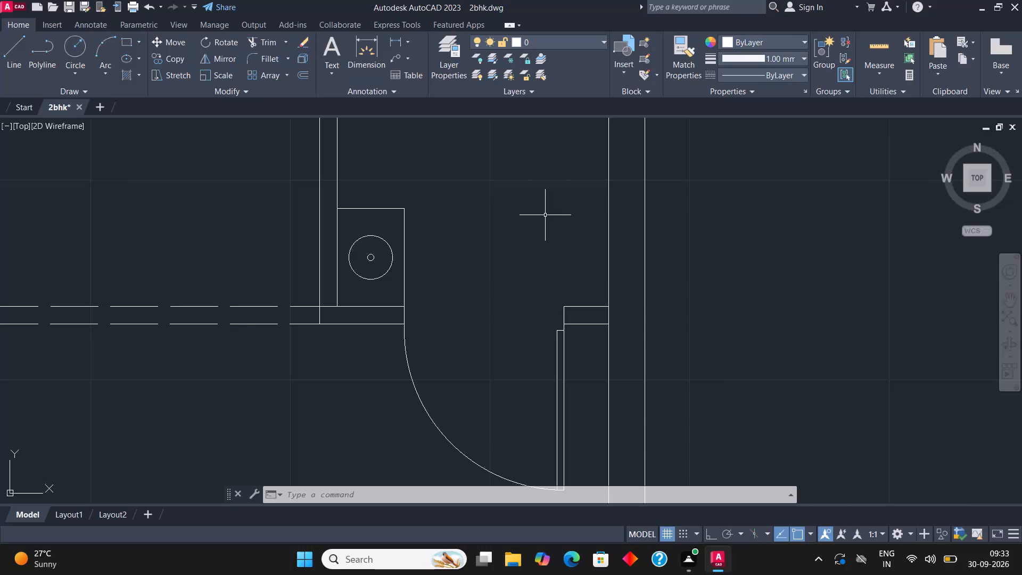
Draw a small rectangle inside the bedroom beside the outer wall, just above the wall stub at the room's lower opening.
scroll(541, 283, "up", 1)
scroll(558, 277, "down", 4)
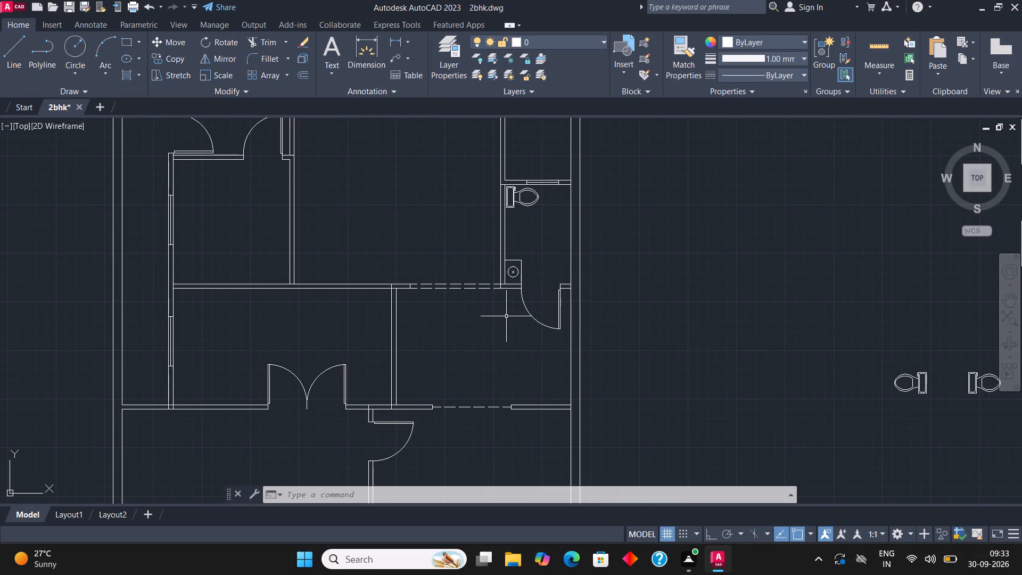
scroll(512, 330, "down", 2)
scroll(533, 194, "up", 2)
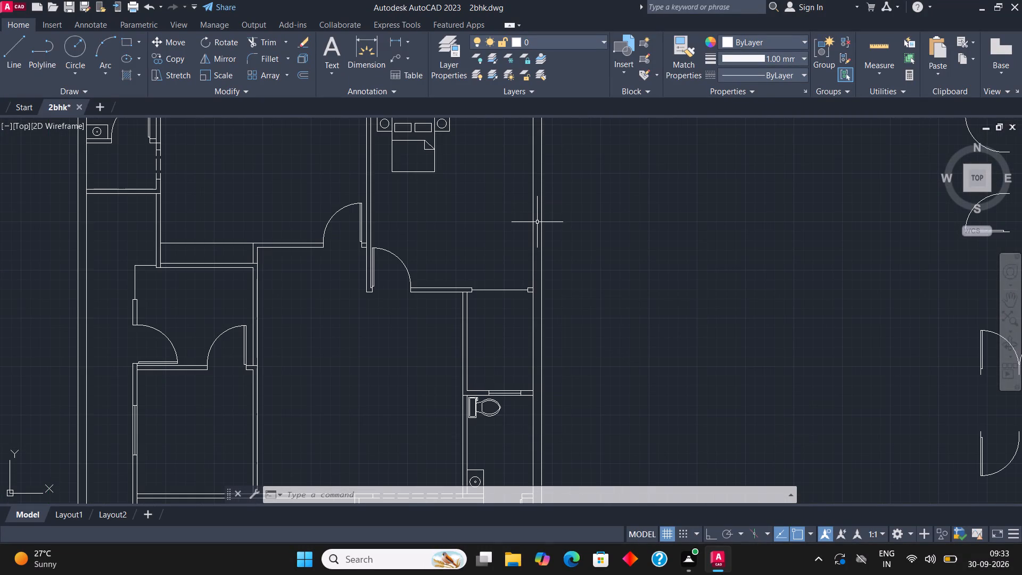
scroll(534, 220, "up", 1)
scroll(502, 194, "down", 1)
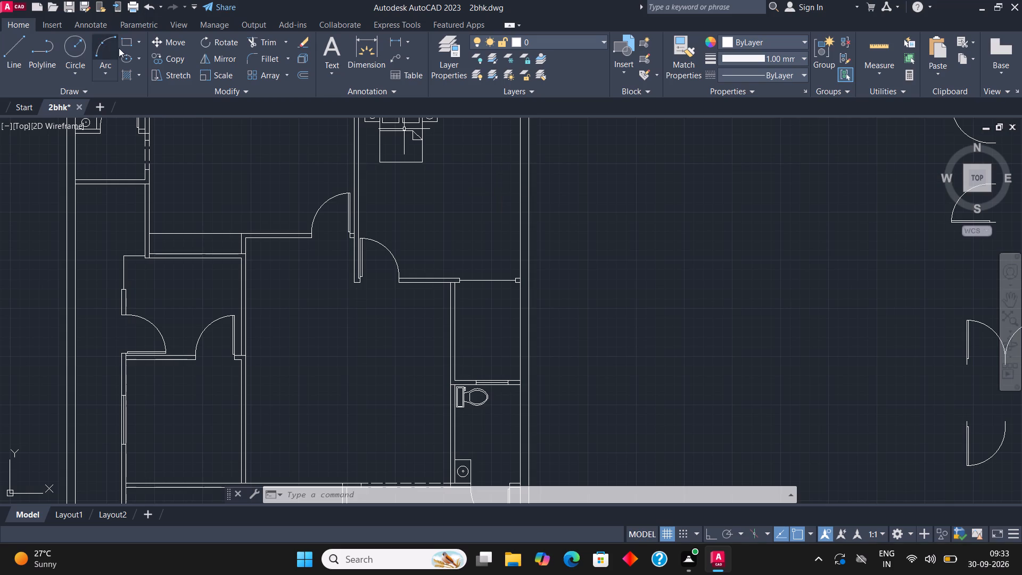
left_click(124, 43)
scroll(297, 273, "down", 2)
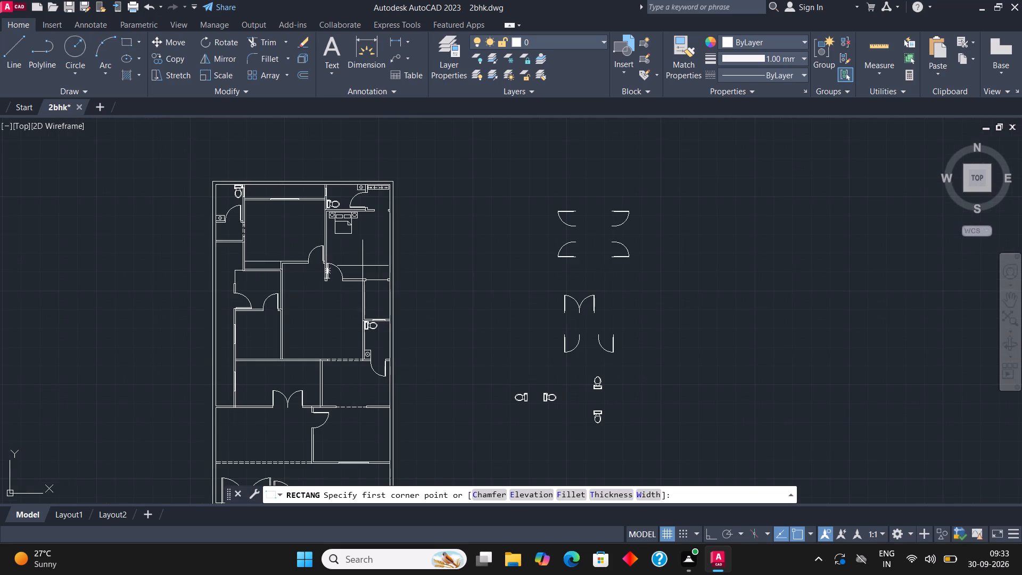
scroll(362, 266, "up", 2)
scroll(423, 288, "up", 4)
left_click(417, 316)
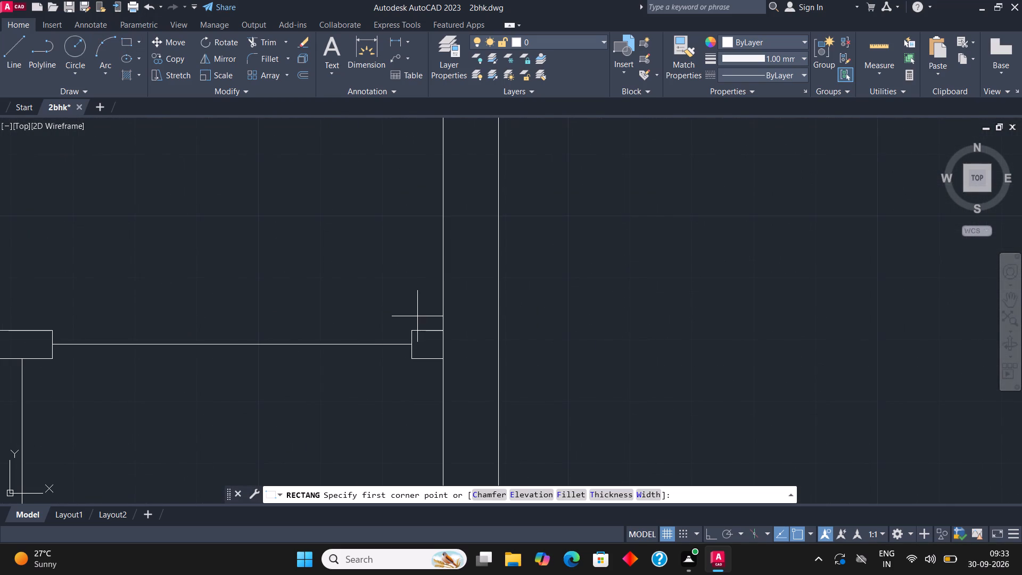
left_click(334, 252)
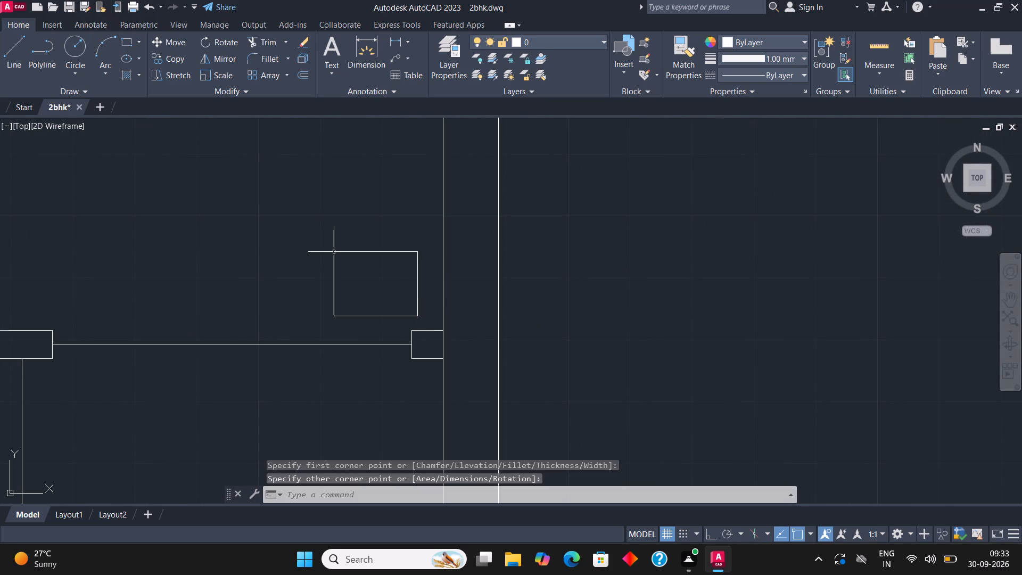
scroll(377, 341, "down", 1)
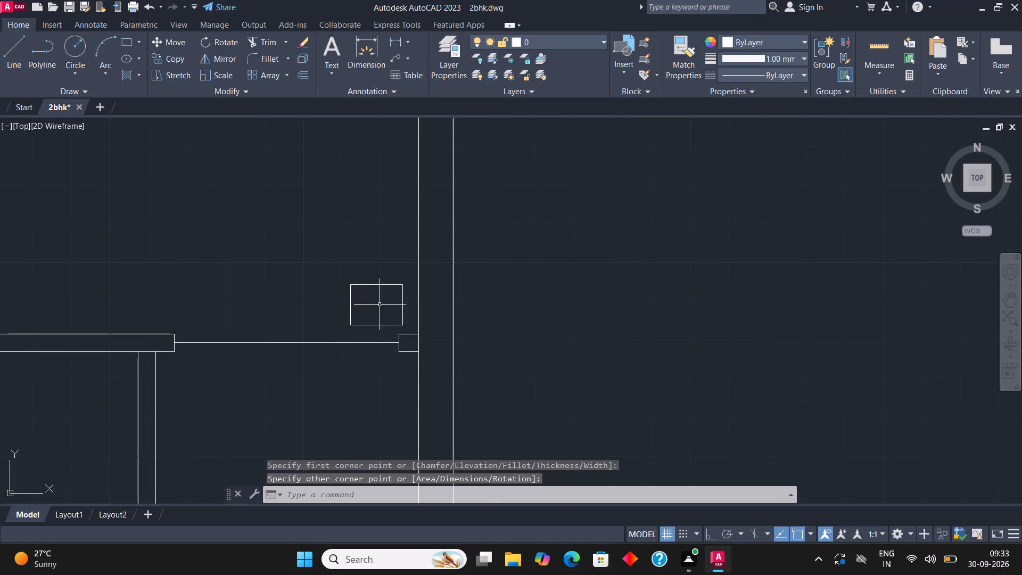
Draw a tall, narrow rectangle directly above the small one, running alongside the bedroom's outer wall, as the sofa seat.
left_click(126, 39)
scroll(260, 307, "down", 1)
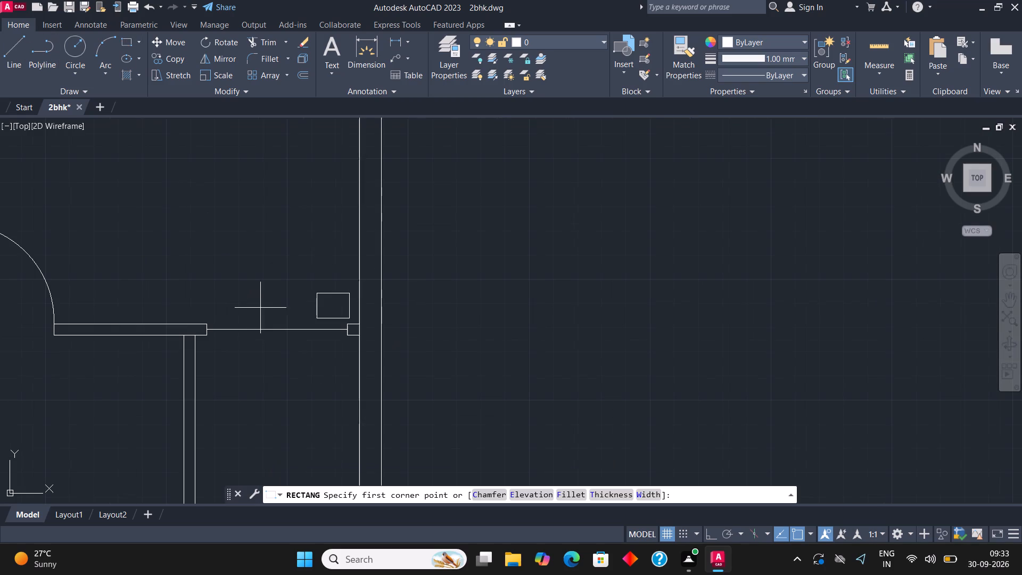
scroll(333, 277, "up", 1)
left_click(355, 286)
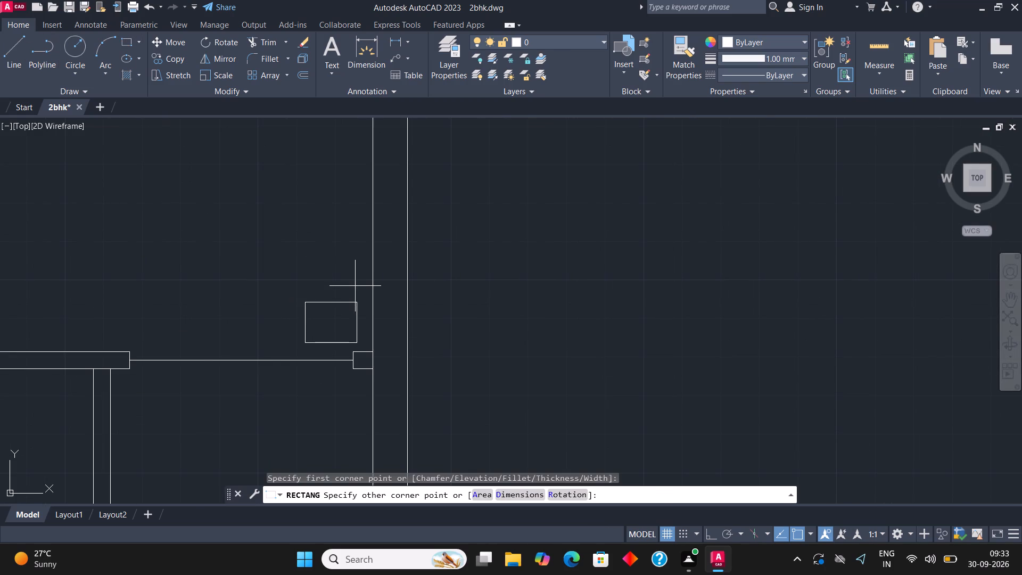
scroll(358, 292, "down", 1)
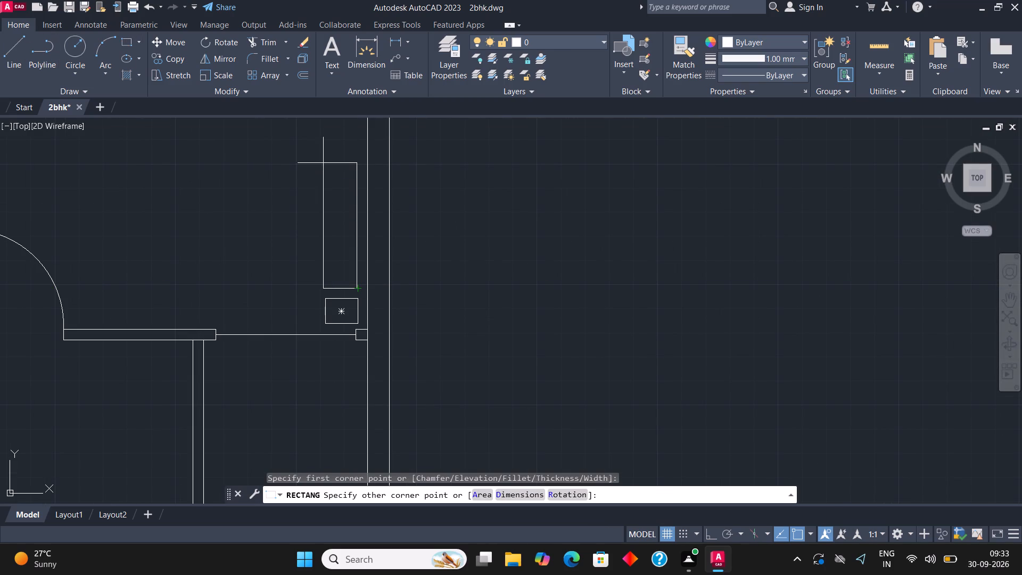
left_click(324, 161)
scroll(327, 302, "down", 1)
scroll(333, 208, "up", 1)
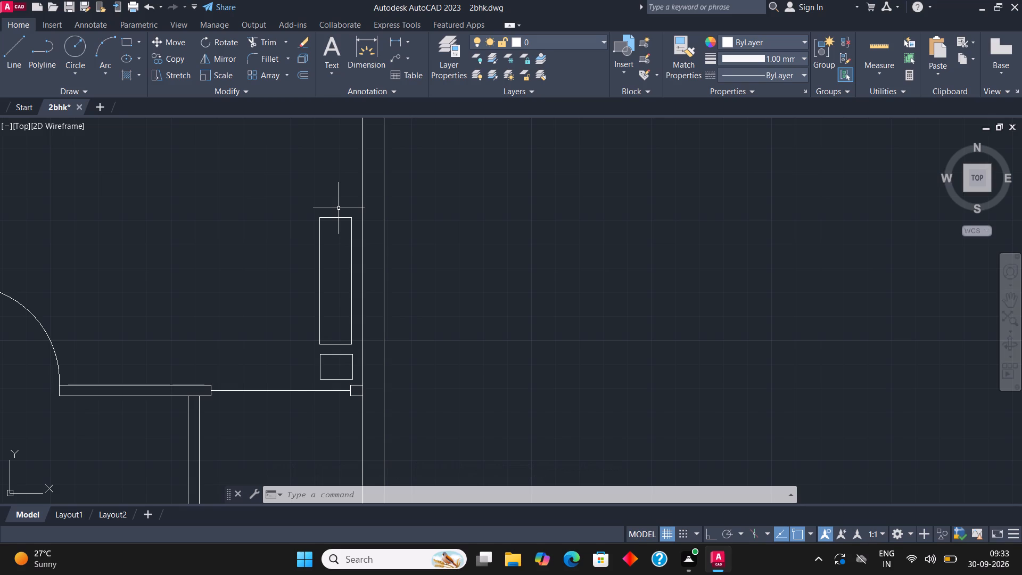
Draw a horizontal line across the tall rectangle, about a third of the way up, as a seat division.
left_click(15, 43)
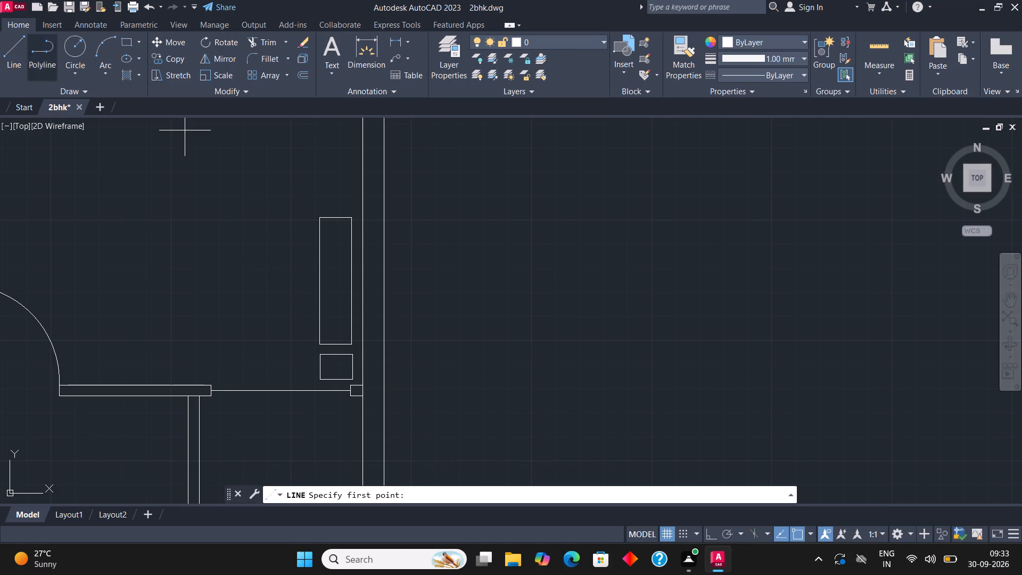
scroll(341, 328, "up", 2)
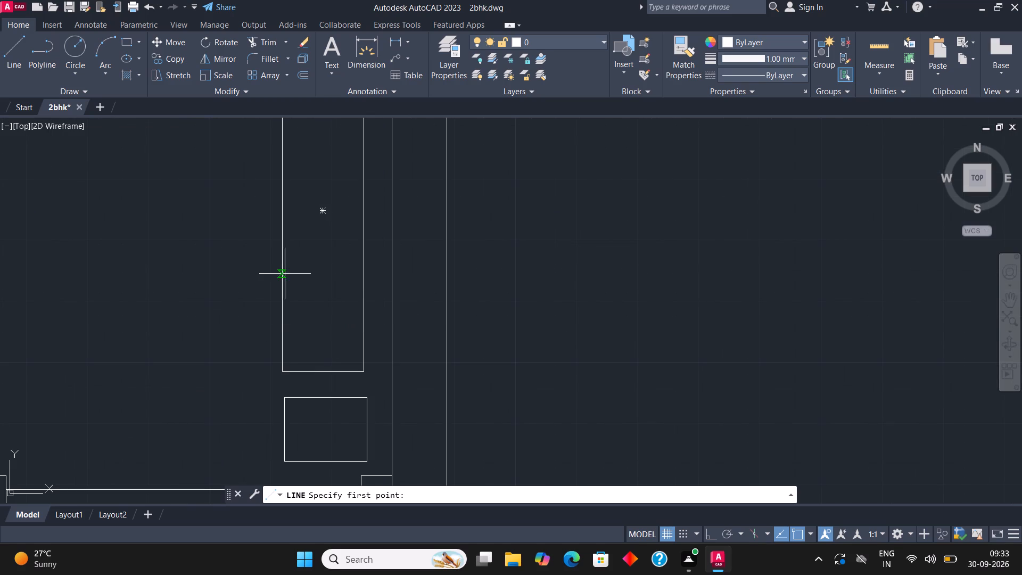
left_click(284, 269)
left_click(364, 269)
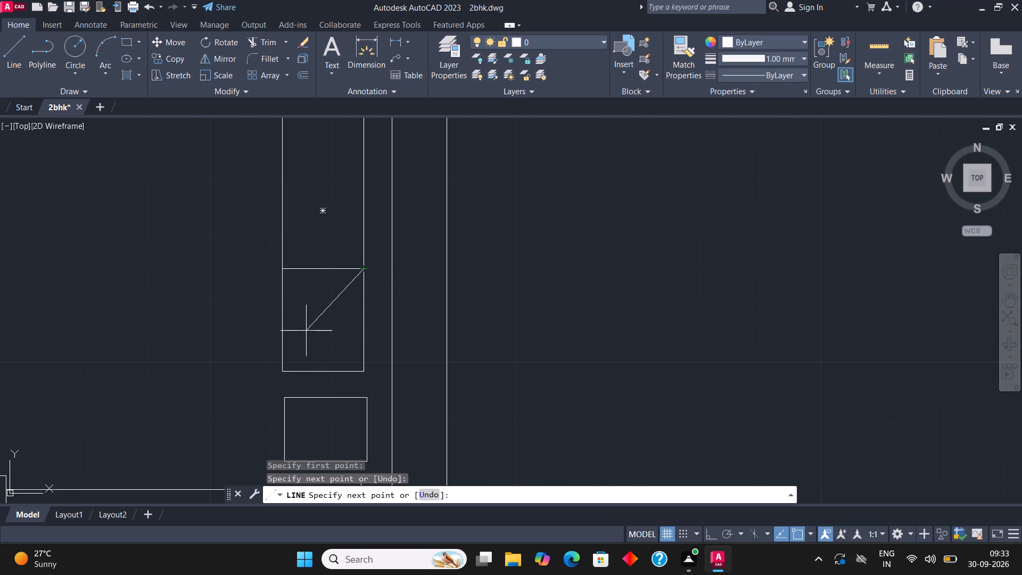
key("Escape")
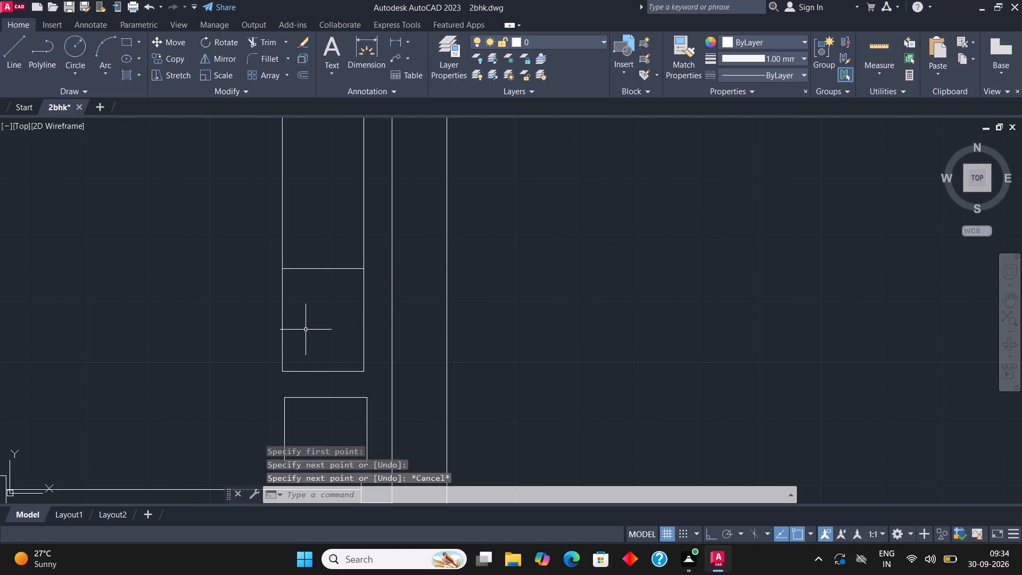
Copy the seat division line straight up by about 1'-7" with Ortho on, splitting the tall rectangle into three seats.
scroll(380, 361, "down", 2)
scroll(342, 333, "up", 2)
left_click(366, 311)
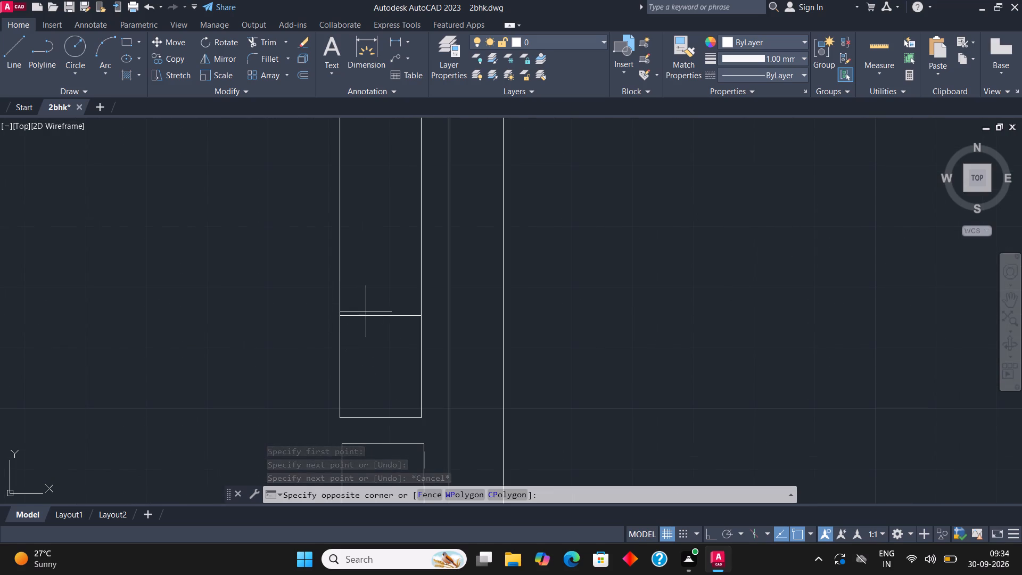
left_click(370, 325)
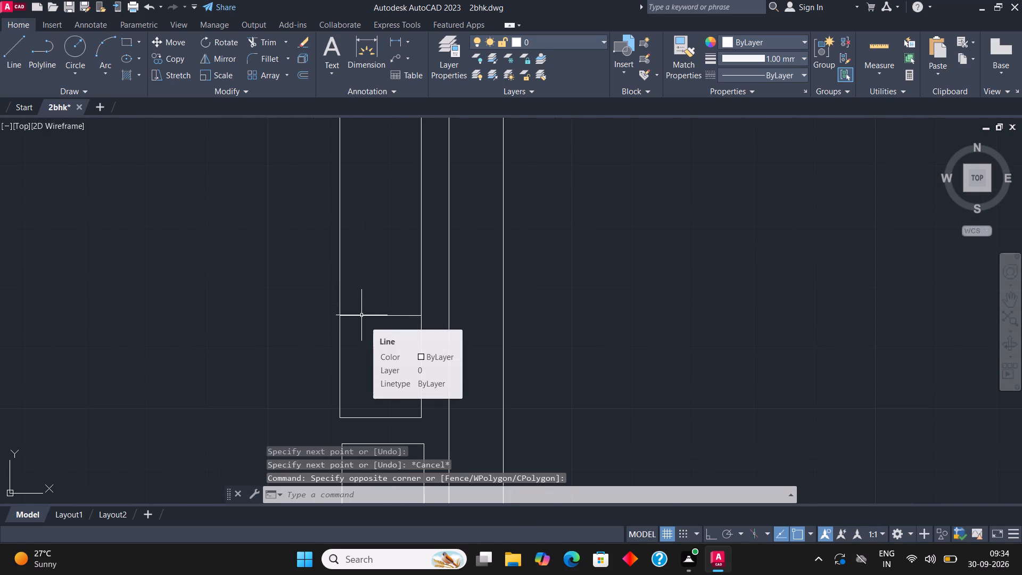
left_click(372, 320)
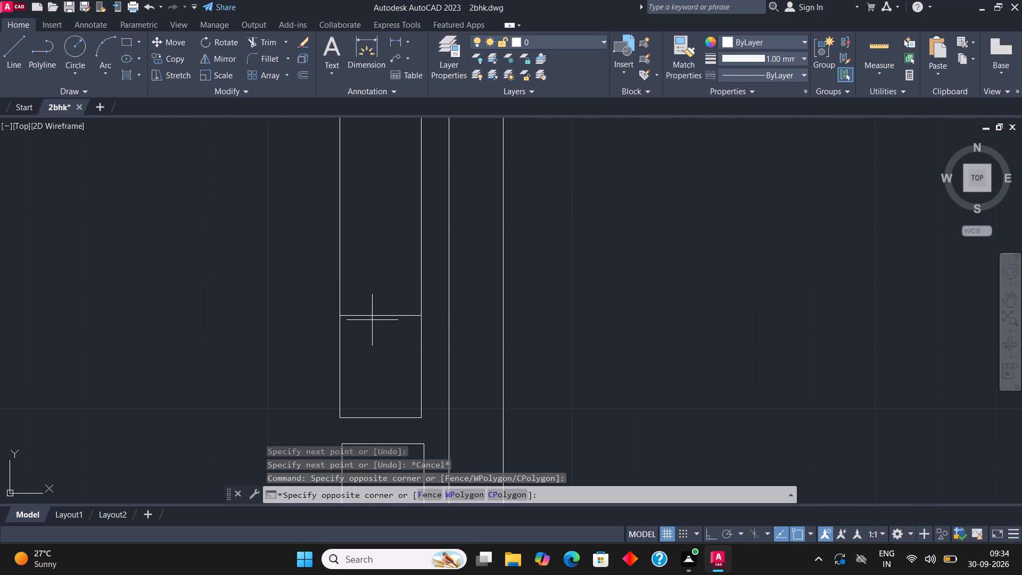
left_click(372, 309)
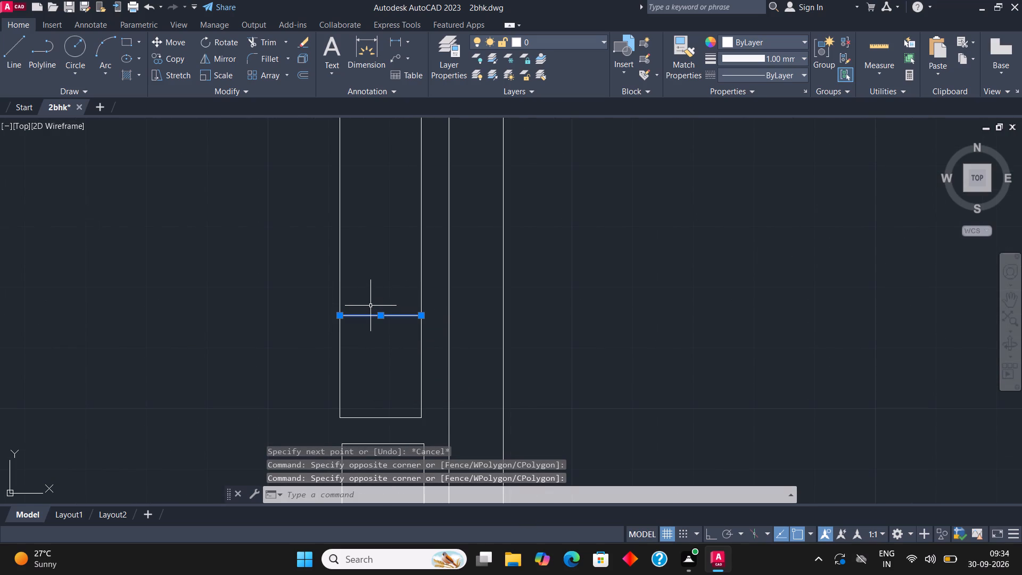
left_click(163, 55)
scroll(339, 316, "down", 1)
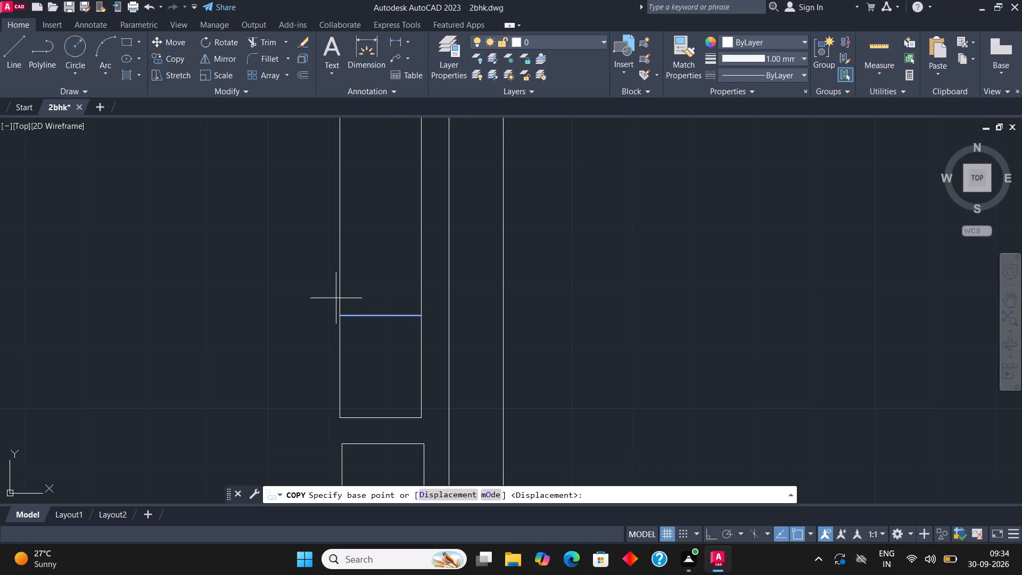
left_click(361, 315)
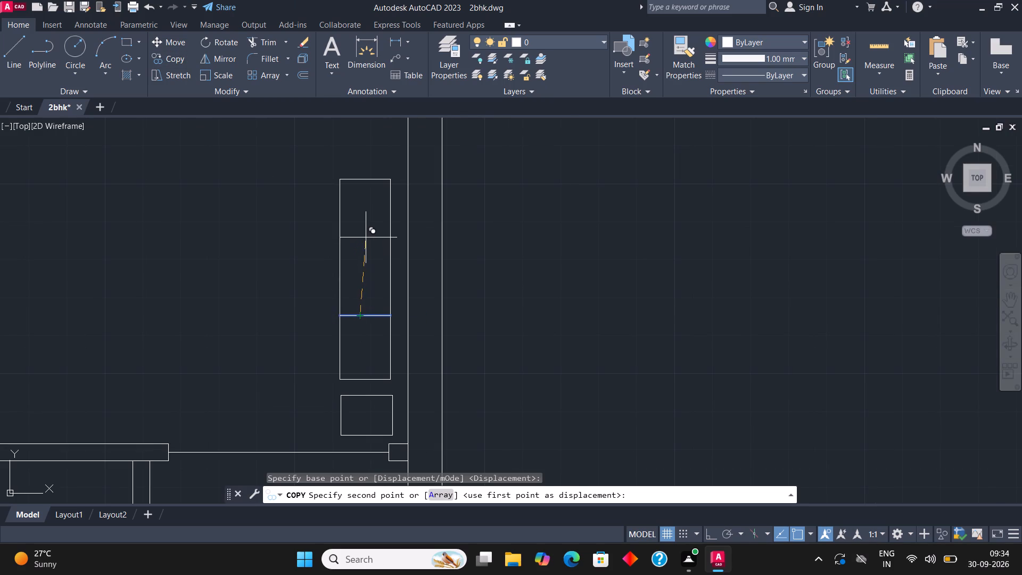
key("F8")
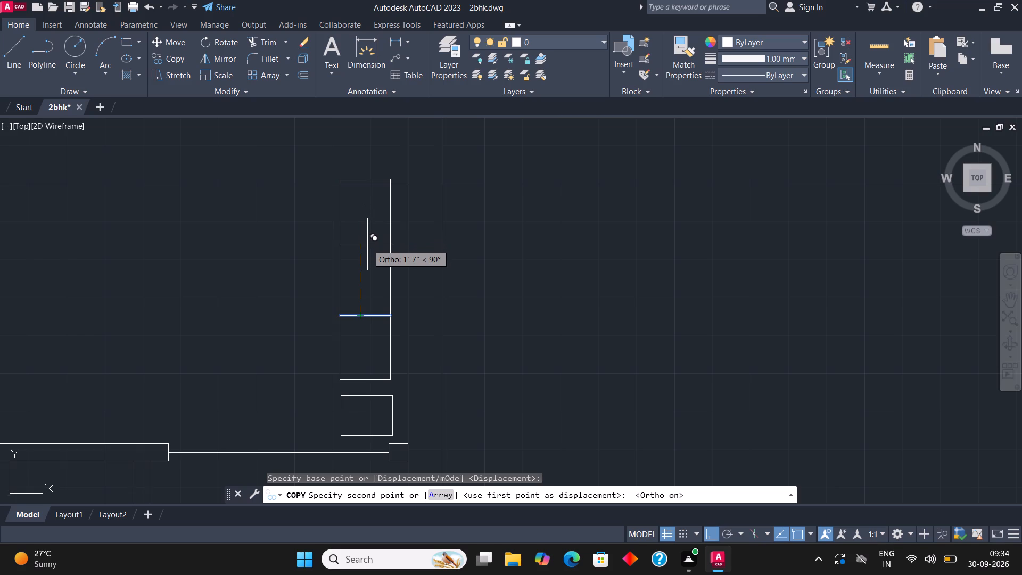
left_click(367, 244)
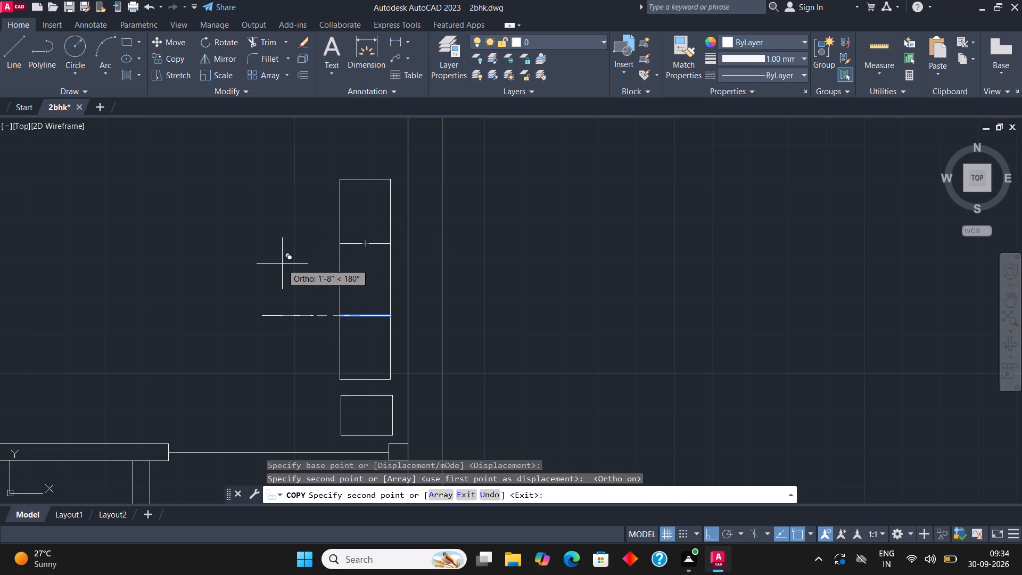
key("Escape")
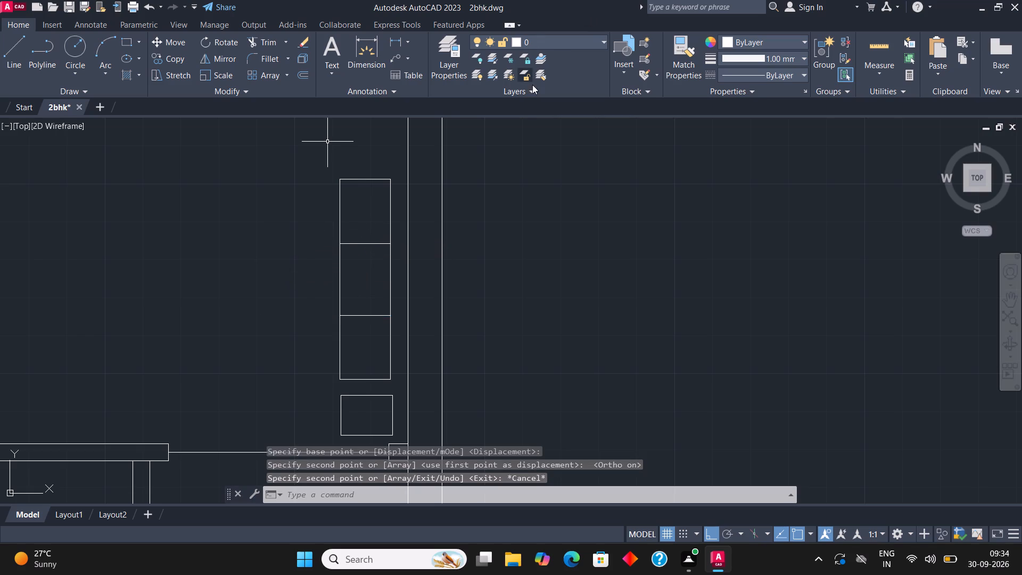
Draw a line outline about 1'-3" wide around the sofa seat's bottom, wall side and top, slightly outside its edges, for armrests and backrest.
left_click(17, 47)
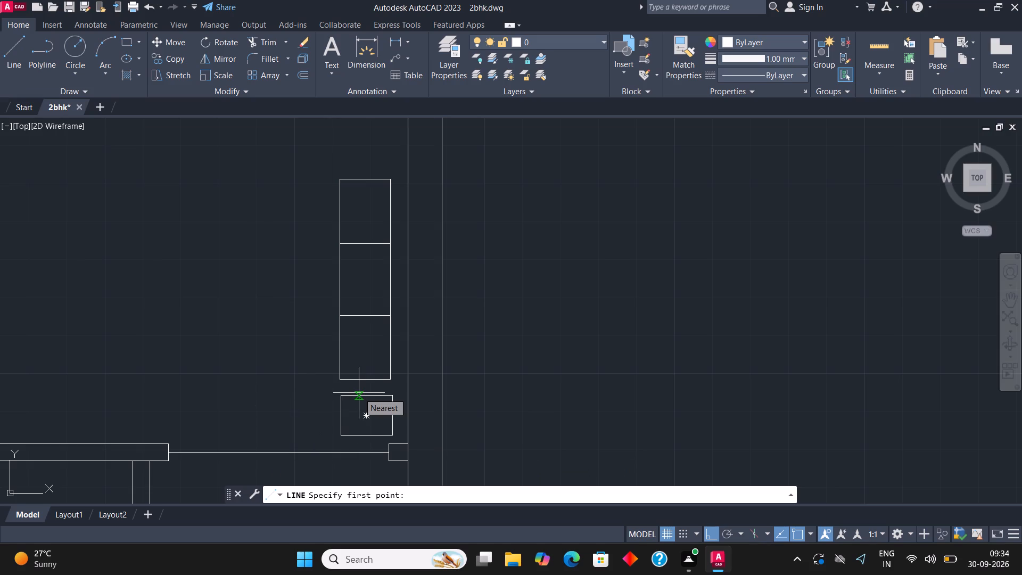
scroll(355, 385, "up", 2)
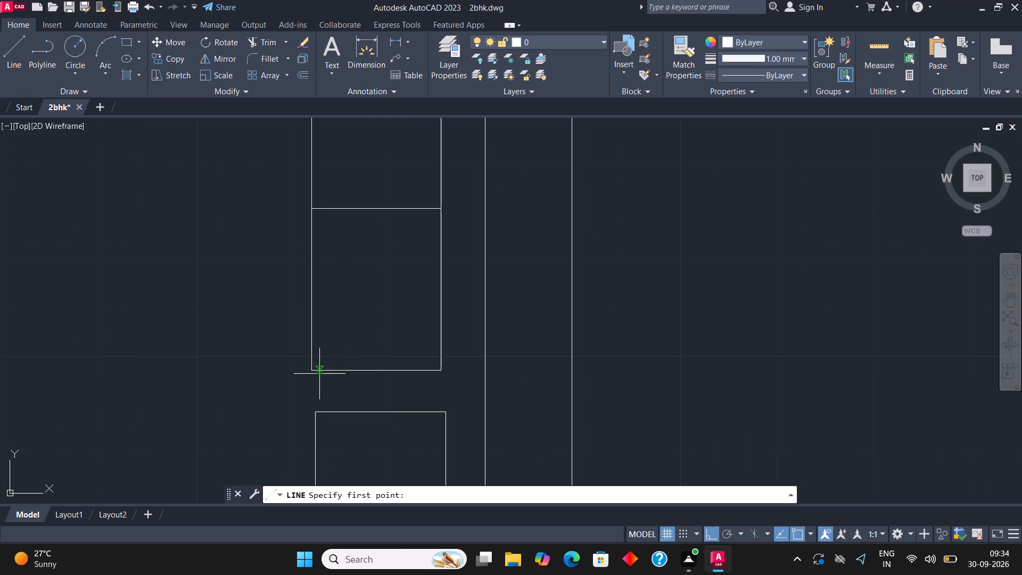
left_click(312, 372)
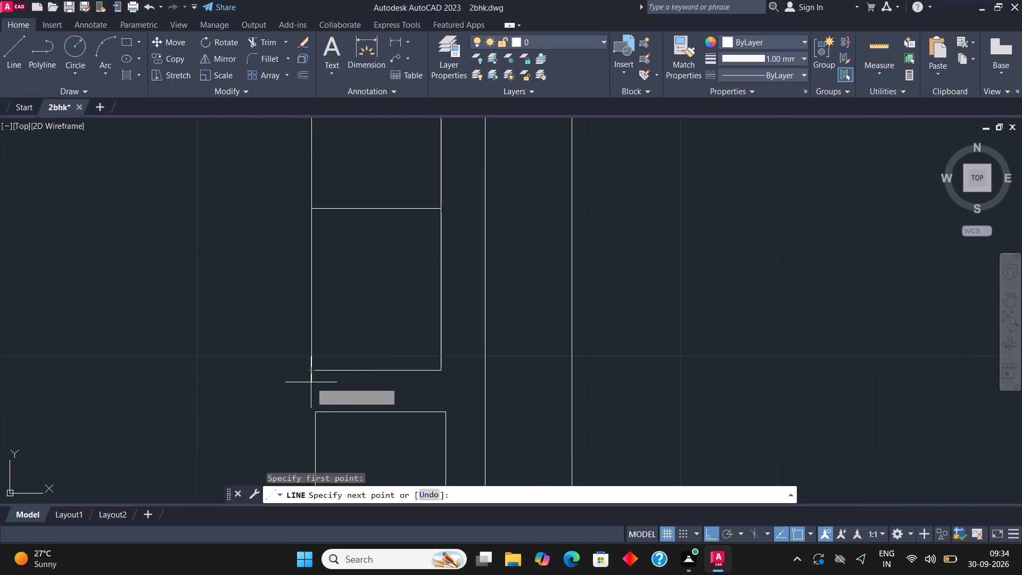
left_click(312, 384)
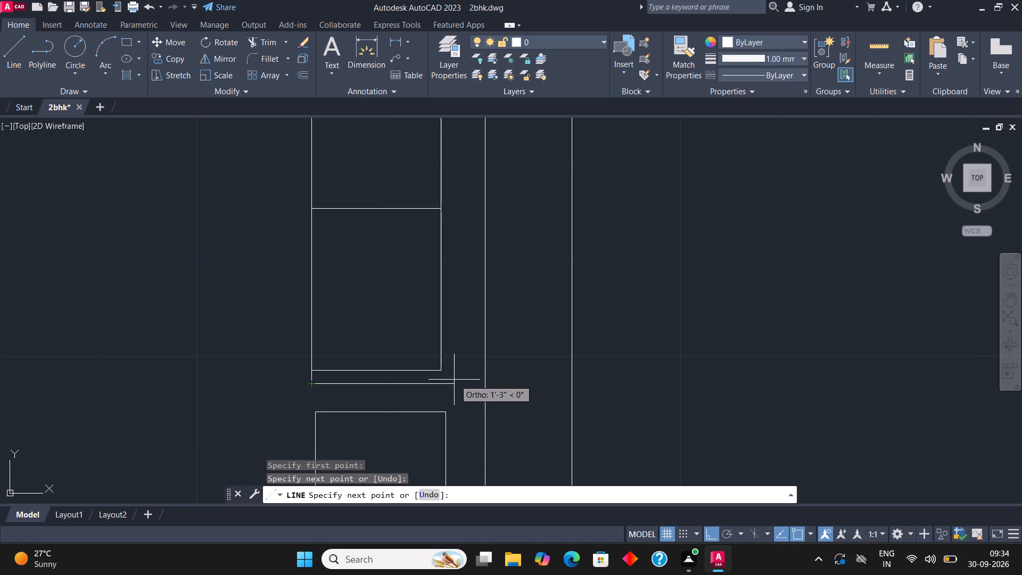
left_click(457, 379)
scroll(457, 379, "down", 1)
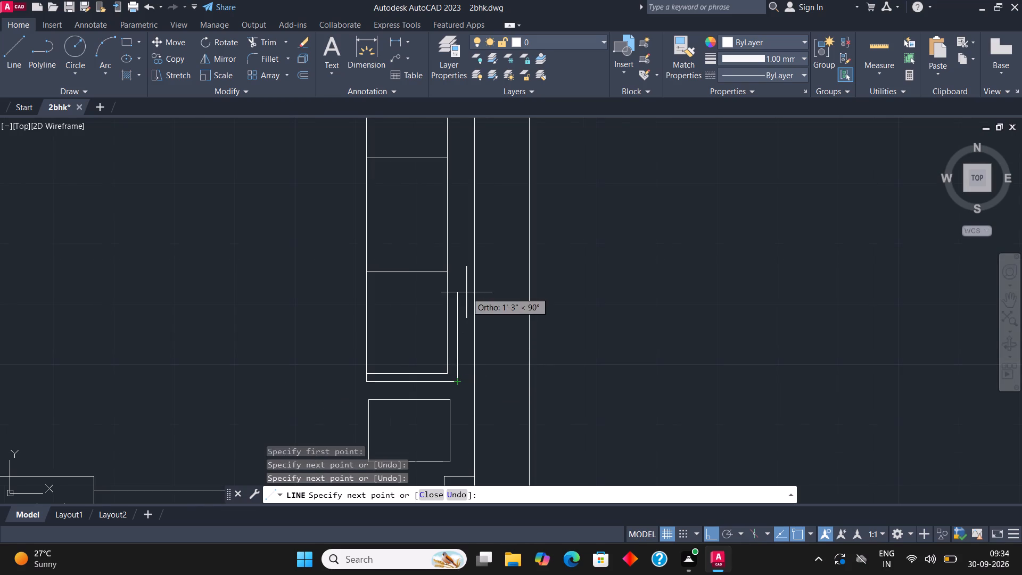
scroll(459, 317, "down", 2)
scroll(457, 207, "up", 1)
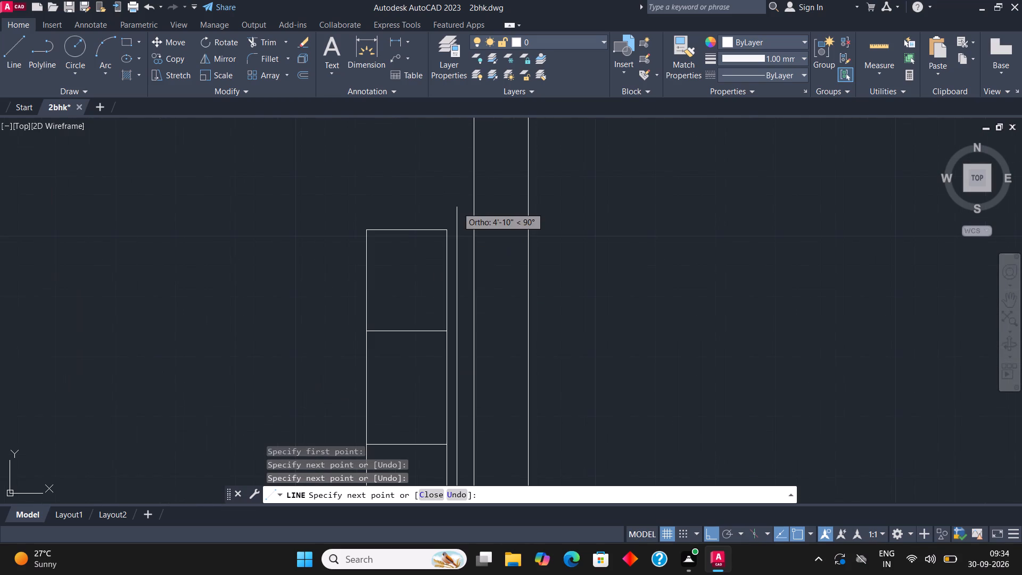
scroll(457, 207, "up", 4)
left_click(450, 218)
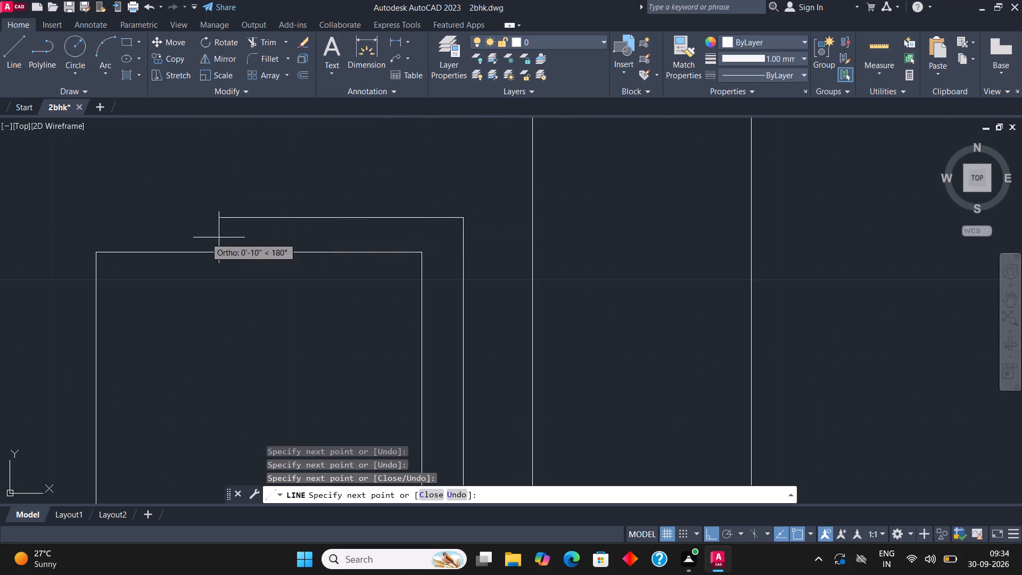
left_click(94, 239)
left_click(94, 260)
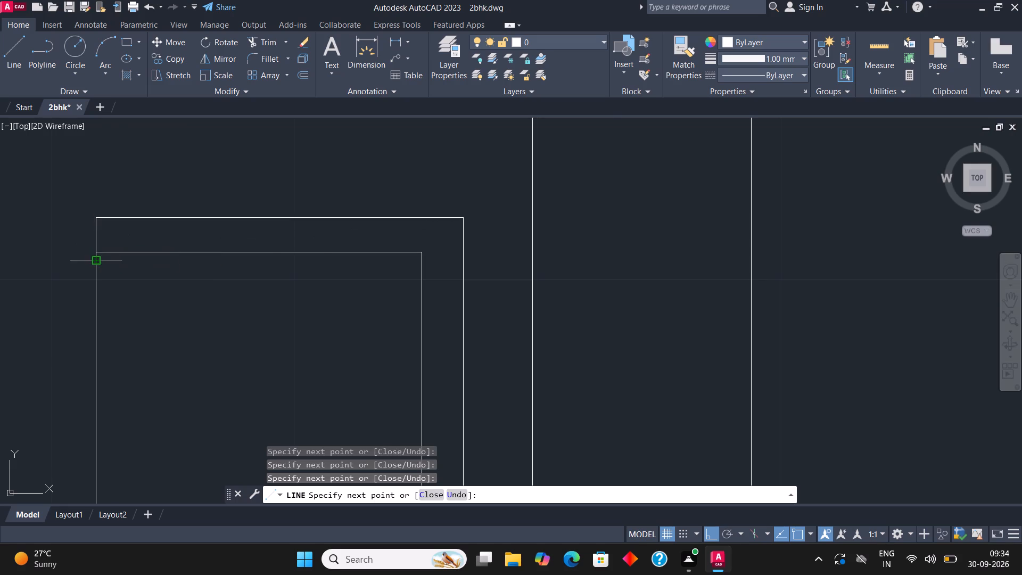
scroll(346, 248, "down", 4)
key("Escape")
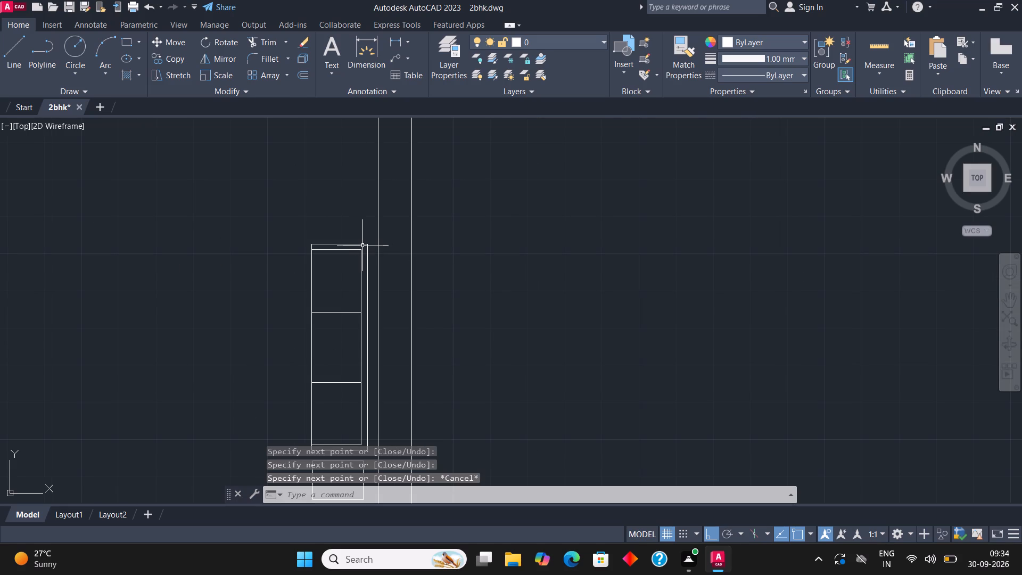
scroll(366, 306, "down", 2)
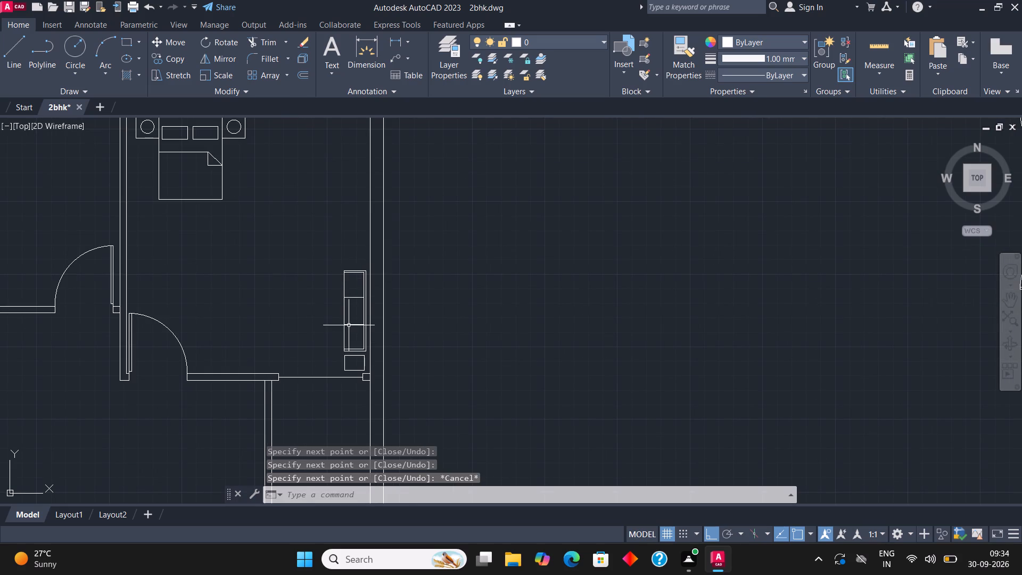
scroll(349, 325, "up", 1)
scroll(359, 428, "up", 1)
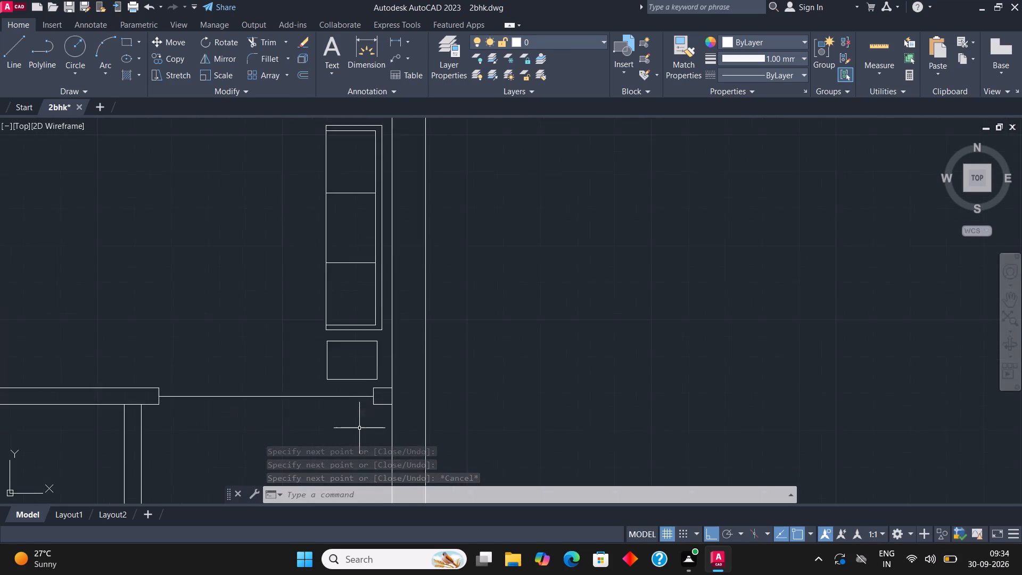
Draw a circle centred inside the small side table rectangle below the sofa, leaving a margin to its edges.
scroll(359, 428, "up", 3)
left_click(62, 43)
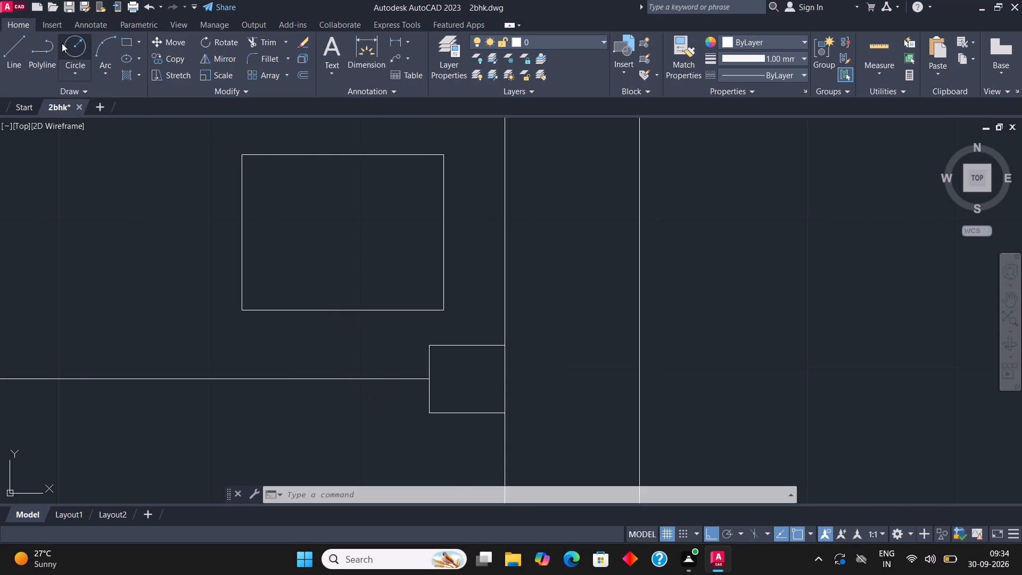
left_click(341, 227)
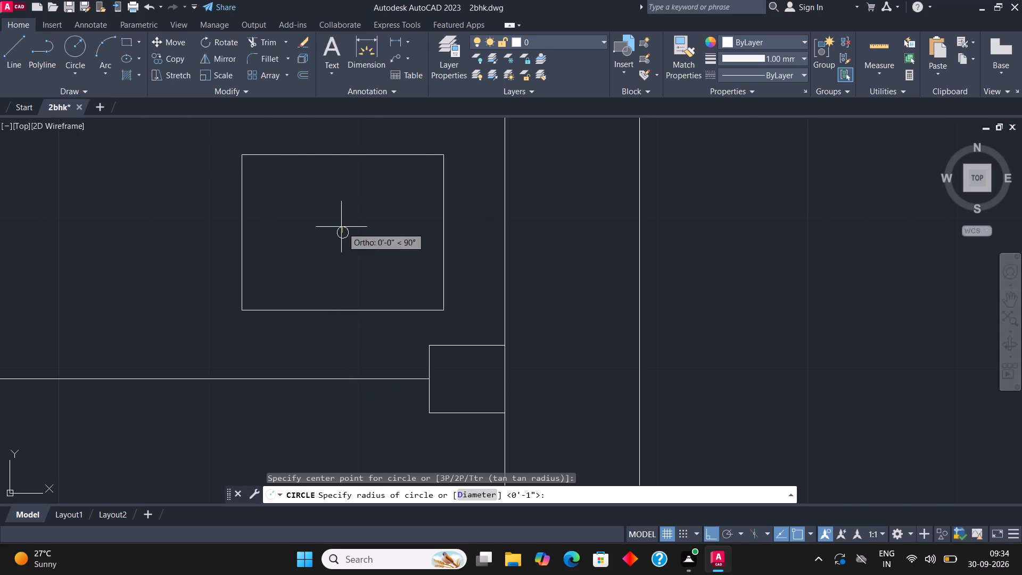
left_click(398, 259)
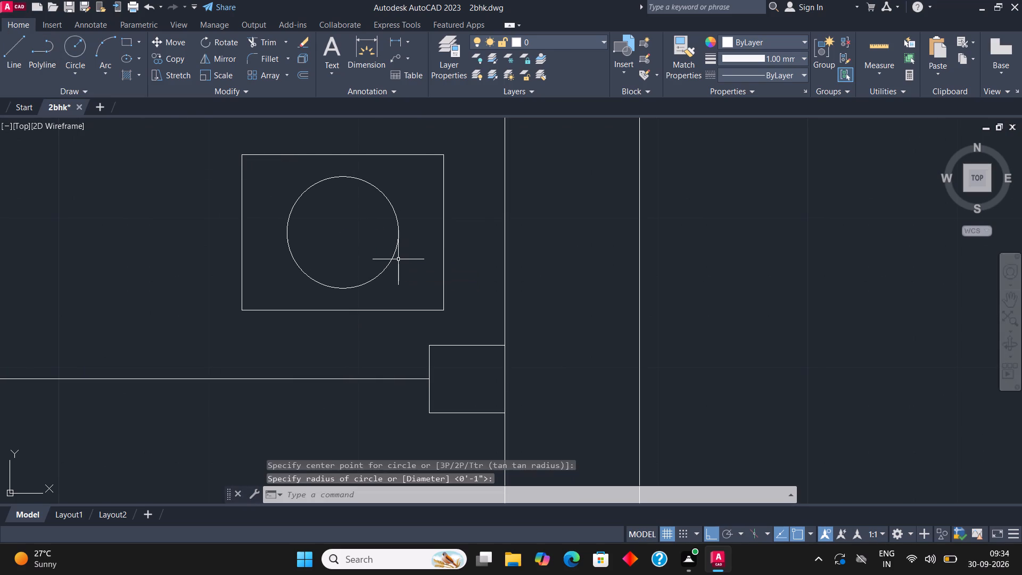
Draw vertical and horizontal lines through the side table circle's centre, reaching its edge on all four sides.
left_click(17, 41)
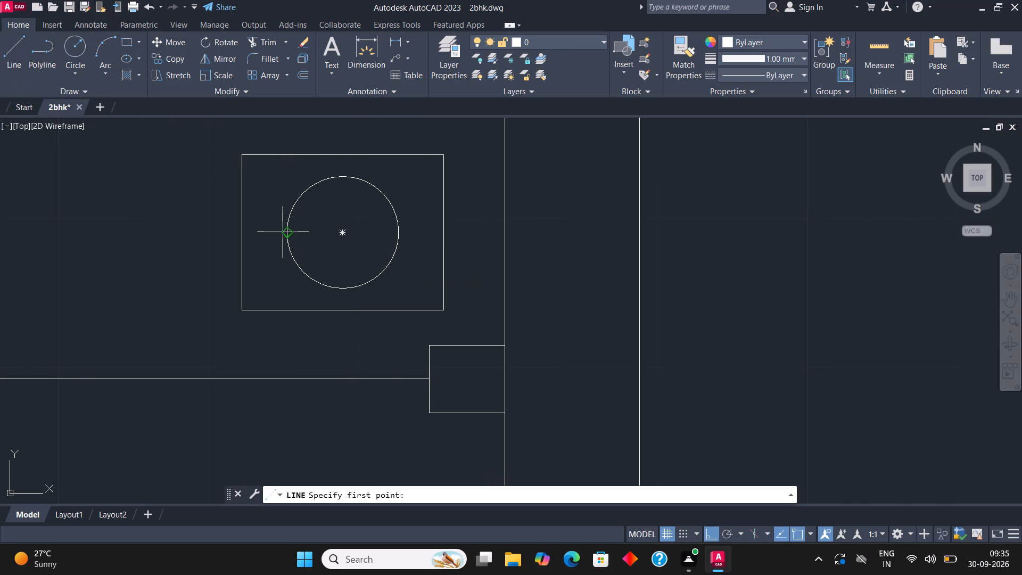
left_click(344, 233)
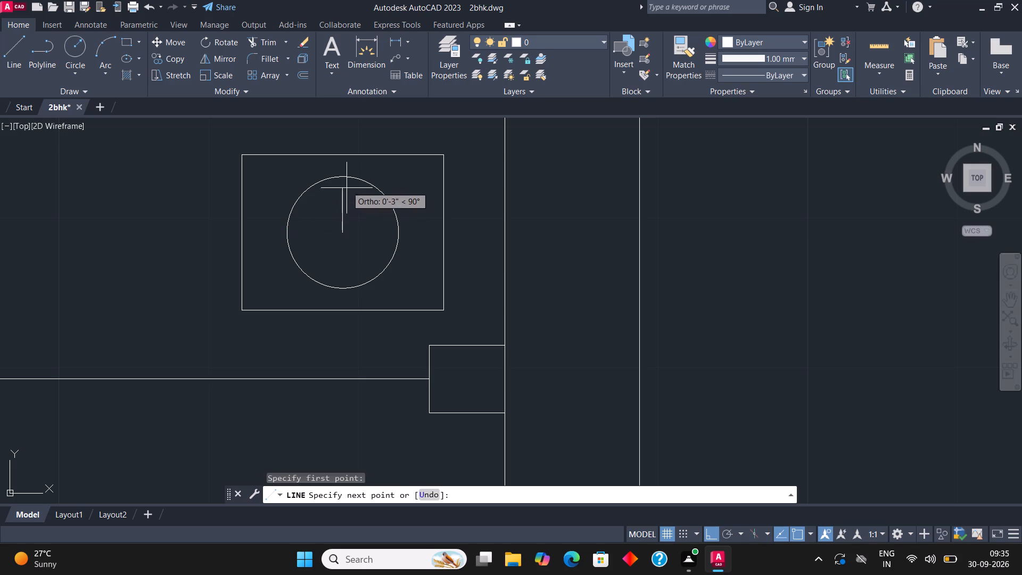
left_click(343, 176)
left_click(345, 285)
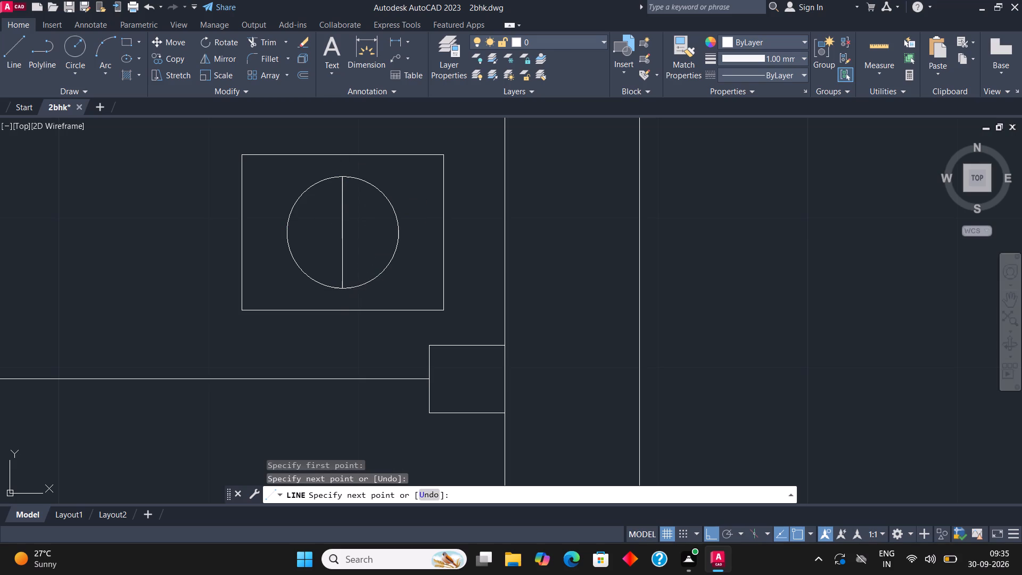
left_click(339, 234)
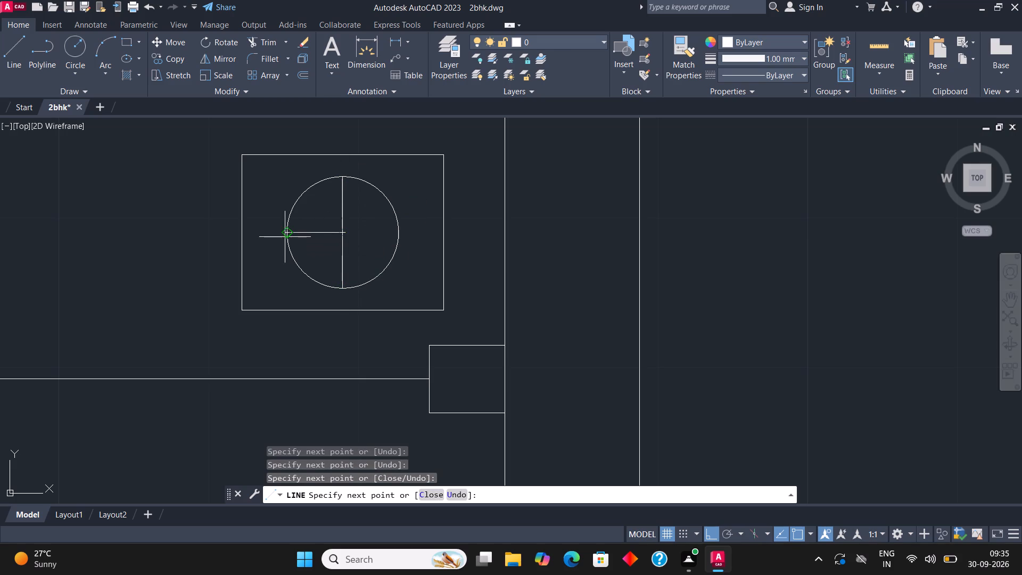
left_click(285, 237)
left_click(400, 235)
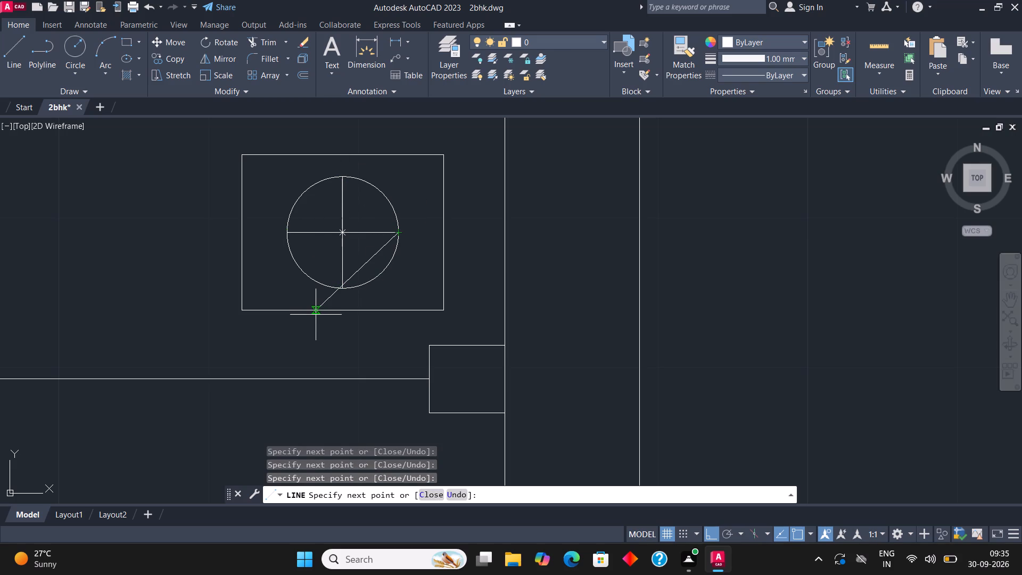
key("Escape")
Draw a small, nearly square rectangle beside the side table, on its room side, as a chair seat.
scroll(352, 356, "down", 2)
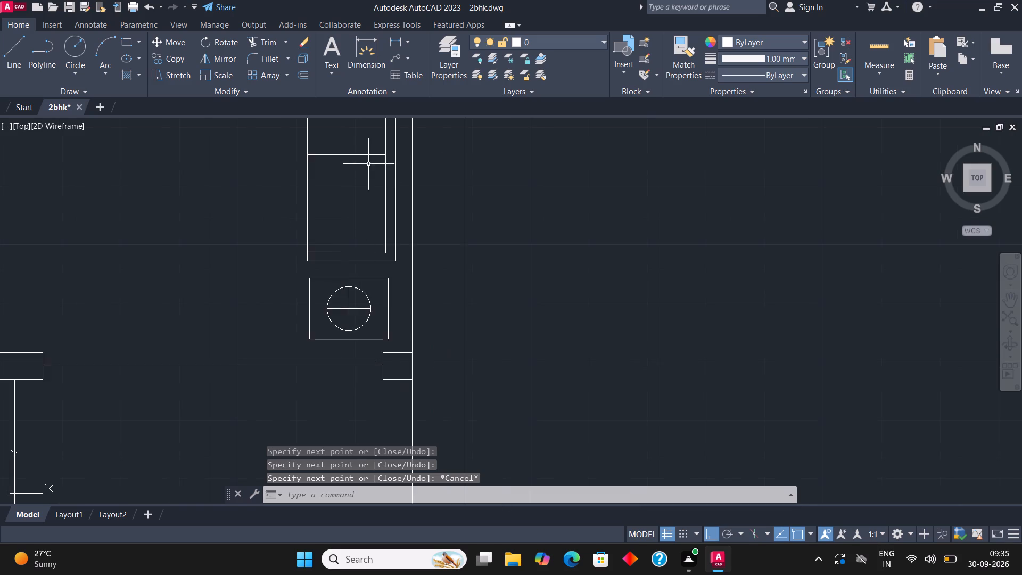
scroll(368, 170, "down", 1)
scroll(438, 325, "down", 1)
scroll(372, 269, "up", 1)
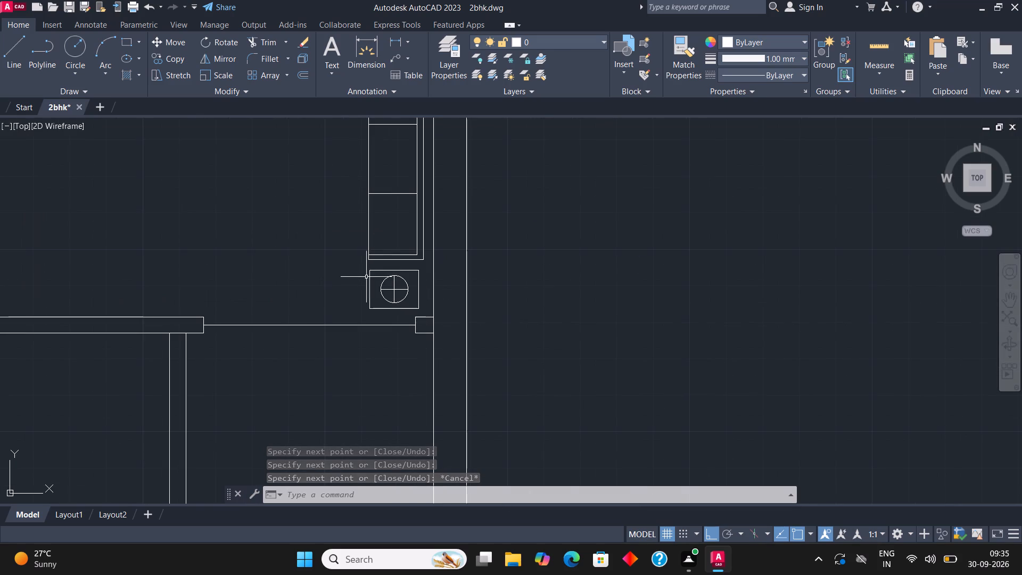
scroll(357, 293, "up", 1)
scroll(328, 312, "down", 1)
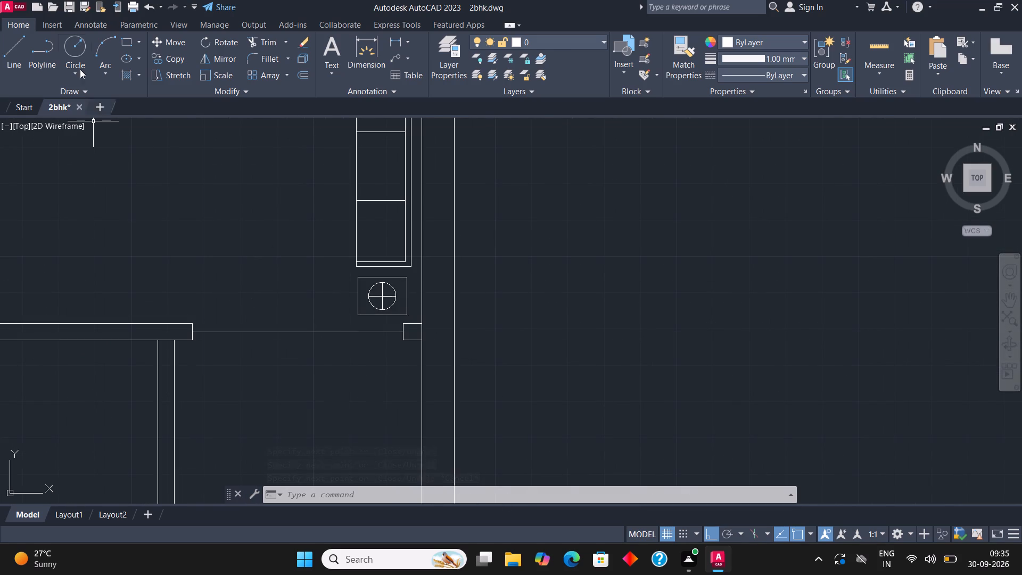
left_click(126, 42)
scroll(315, 261, "up", 1)
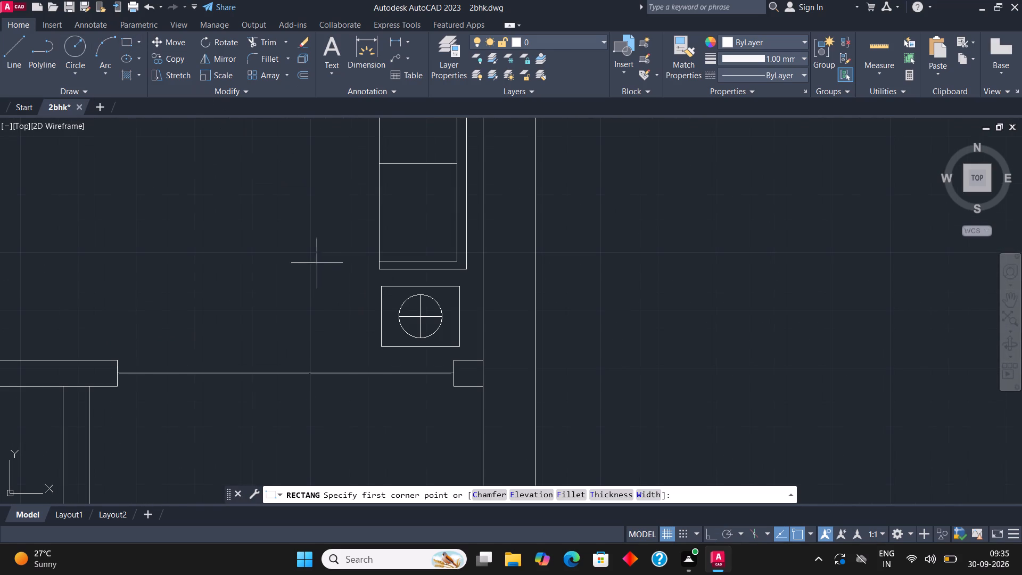
left_click(326, 272)
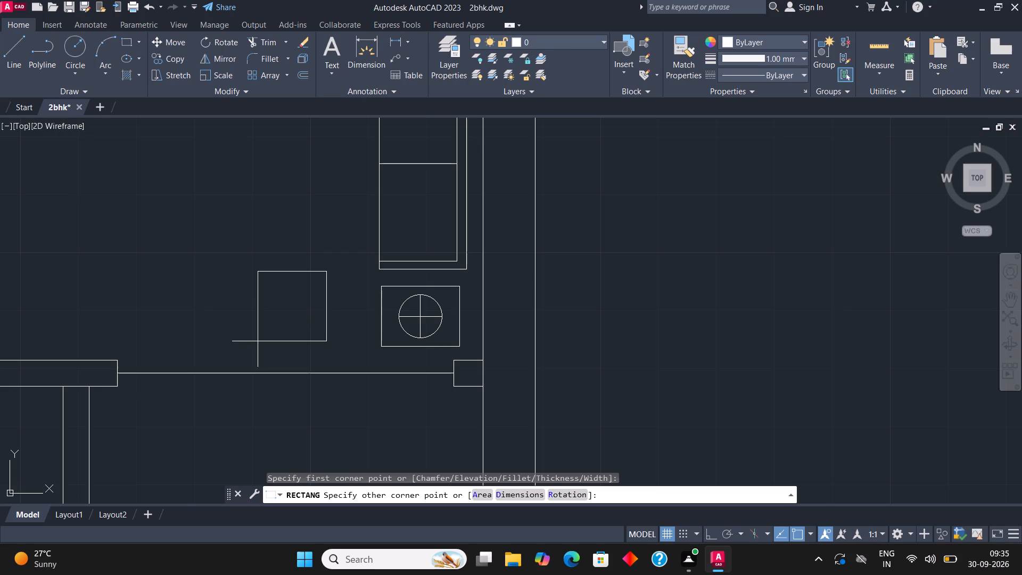
left_click(254, 341)
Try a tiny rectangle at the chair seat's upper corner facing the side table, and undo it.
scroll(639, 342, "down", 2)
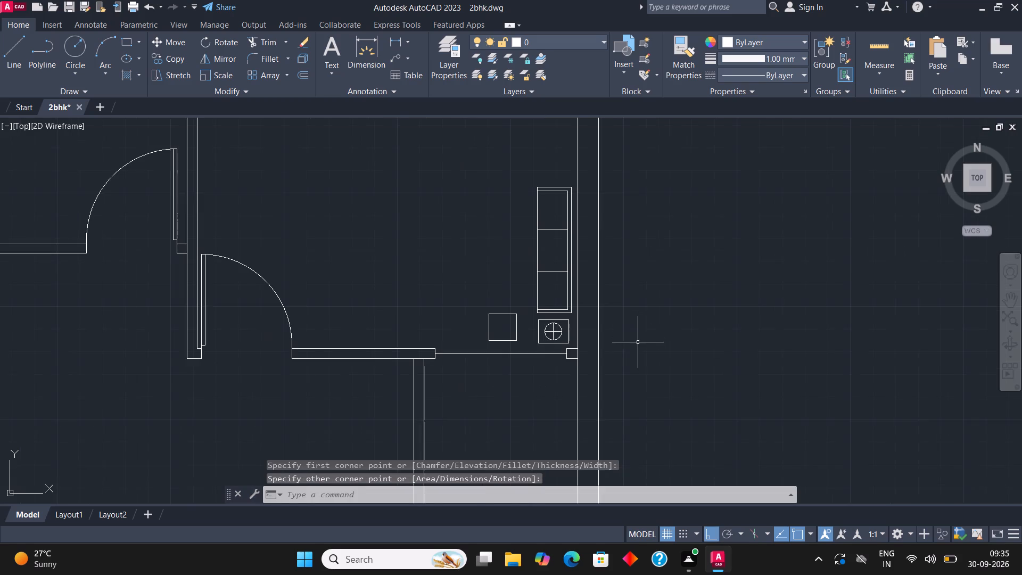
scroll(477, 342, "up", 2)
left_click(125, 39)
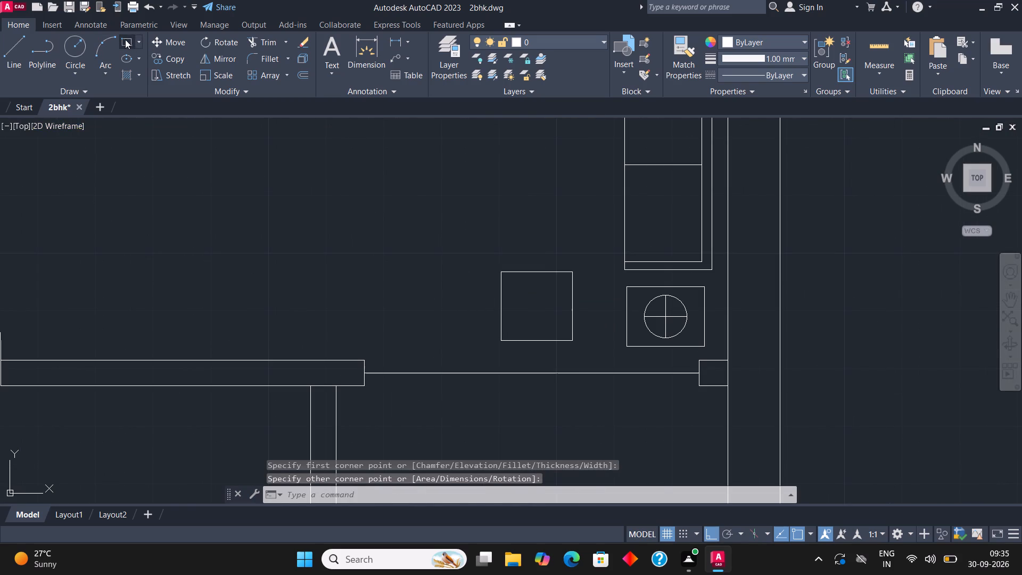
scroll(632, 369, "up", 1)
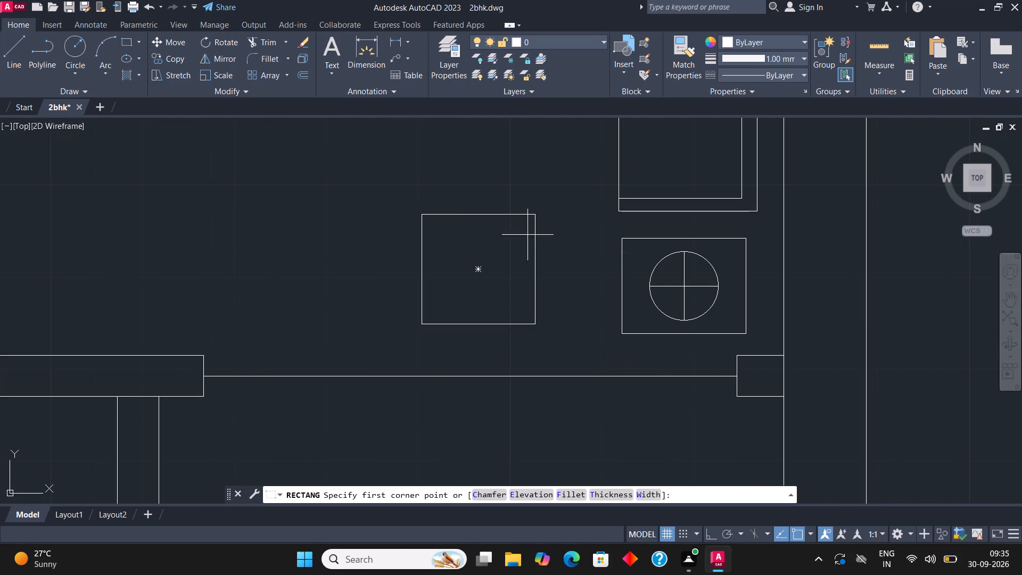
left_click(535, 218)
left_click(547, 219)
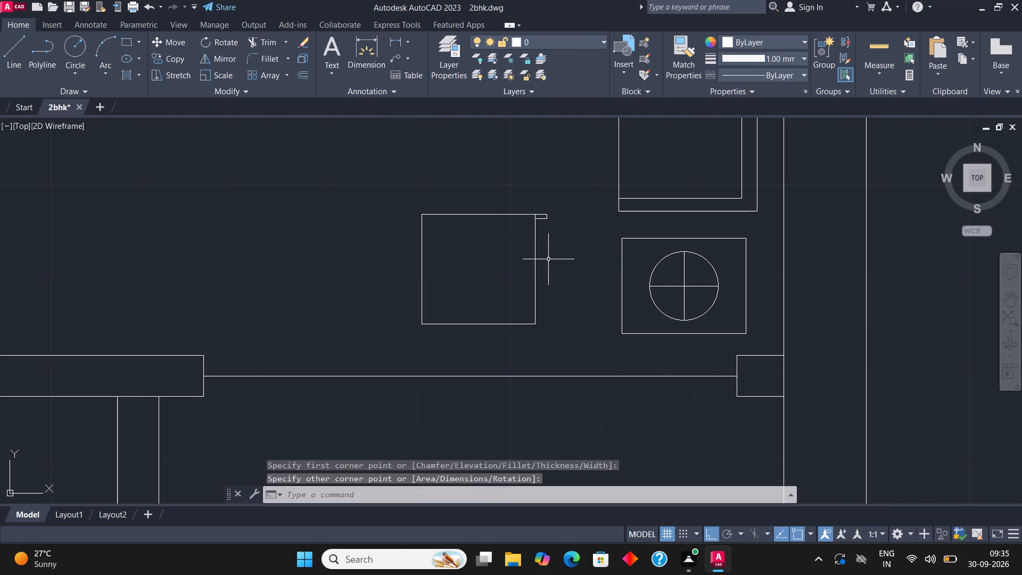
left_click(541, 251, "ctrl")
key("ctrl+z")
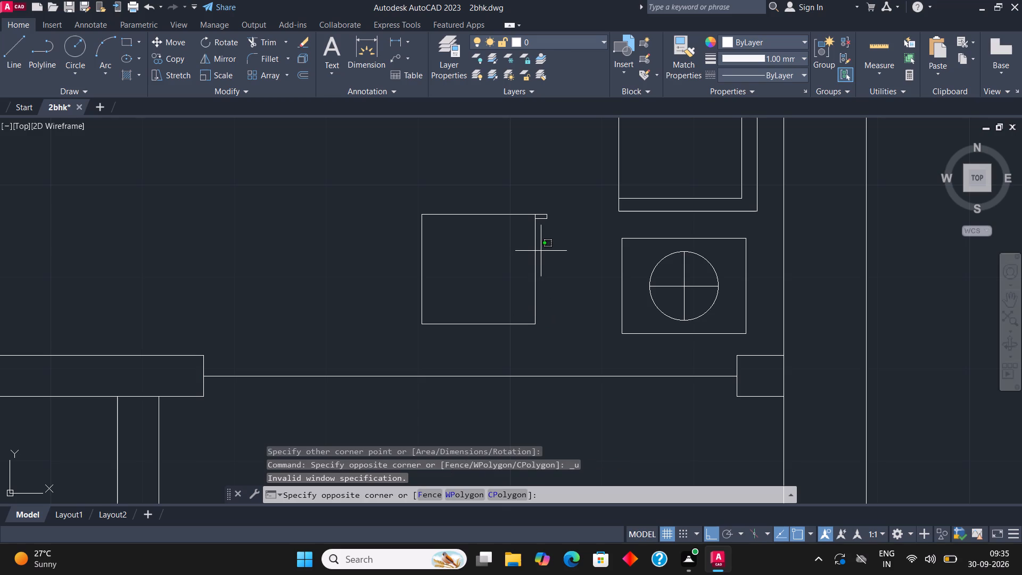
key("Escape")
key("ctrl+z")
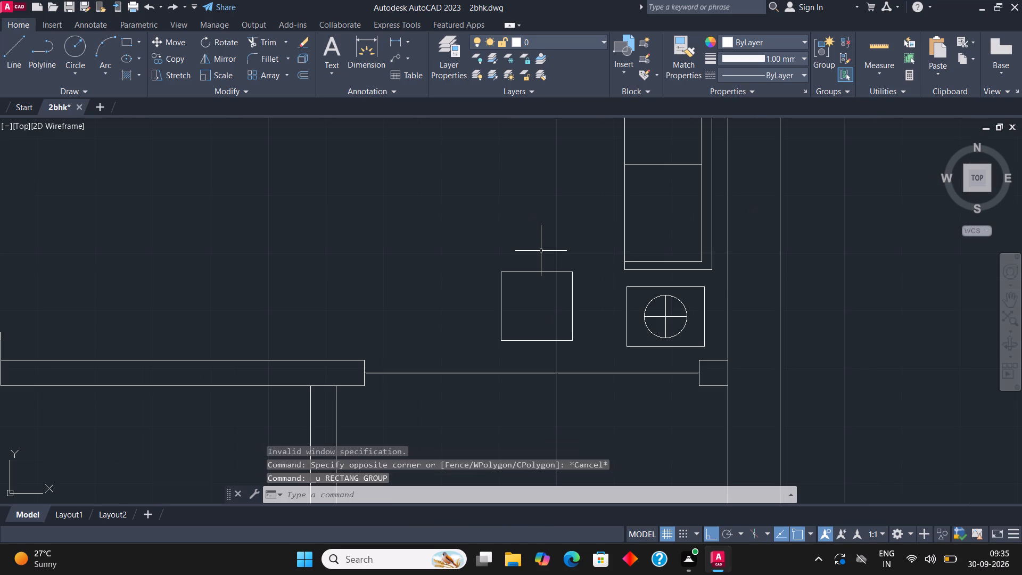
Draw a line outline about 1'-3" wide and 1'-1" high around the chair seat's two sides and bottom, meeting its top corners.
scroll(493, 246, "down", 1)
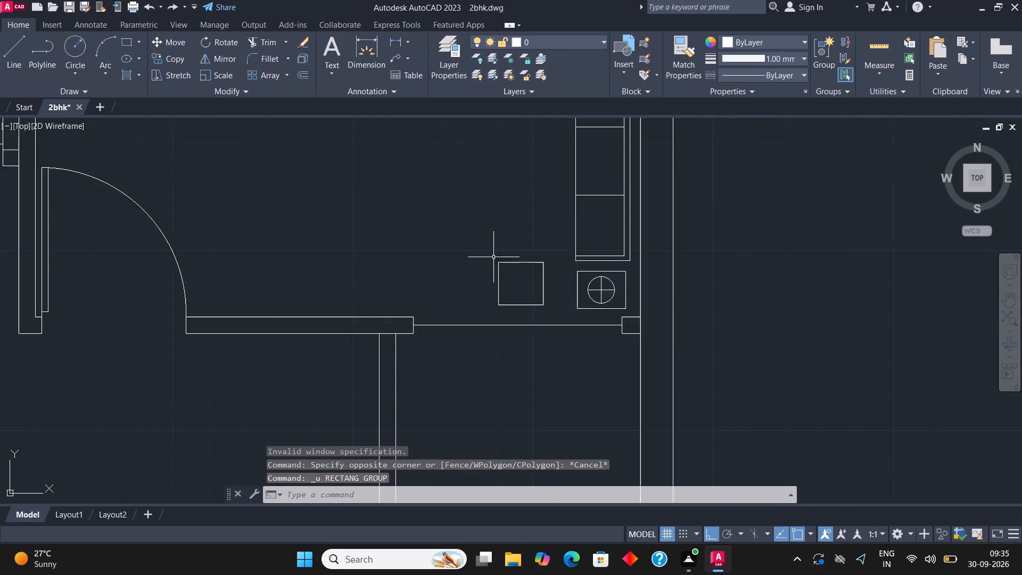
scroll(494, 268, "down", 1)
scroll(531, 288, "up", 4)
left_click(5, 50)
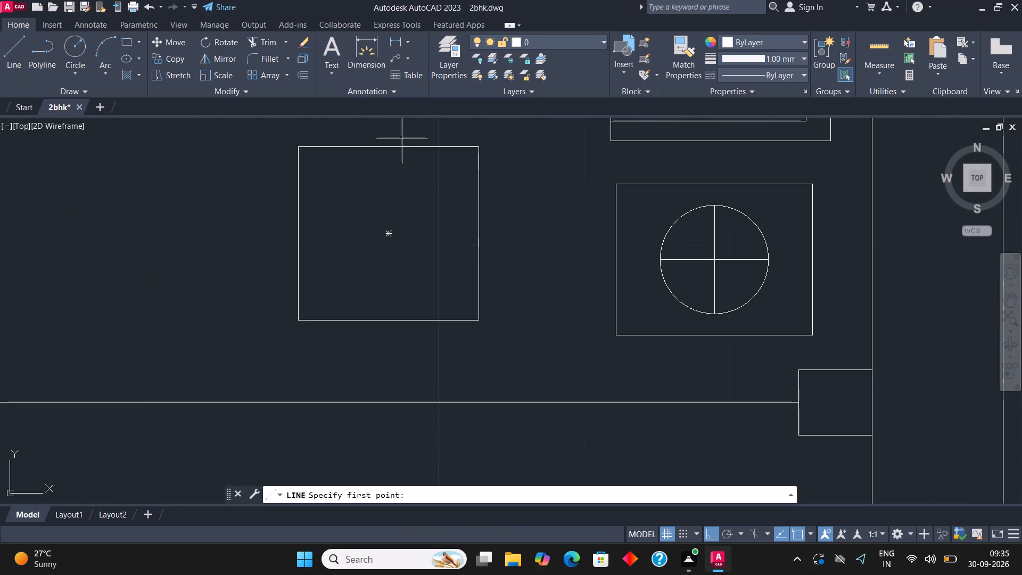
left_click(475, 146)
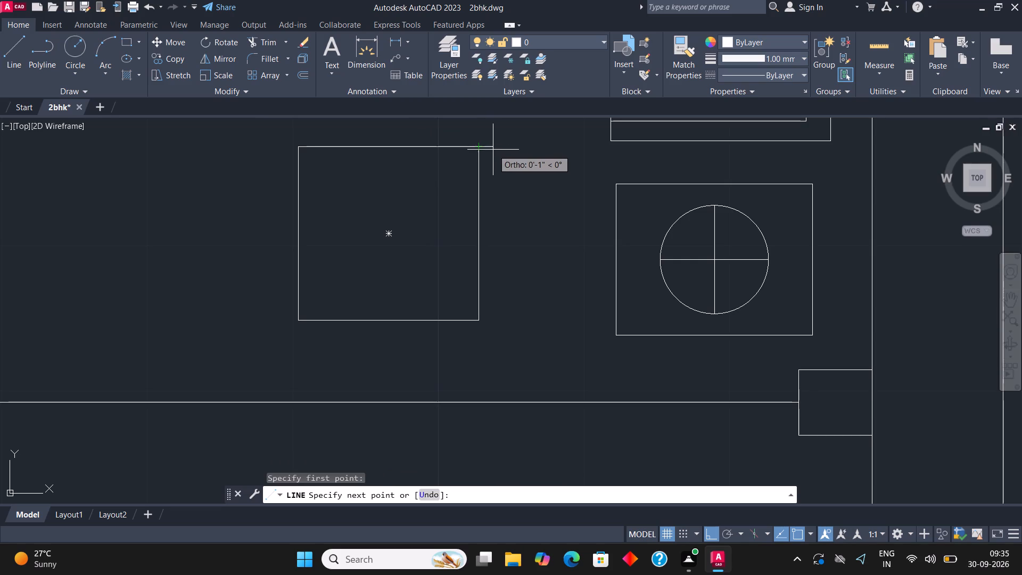
left_click(494, 150)
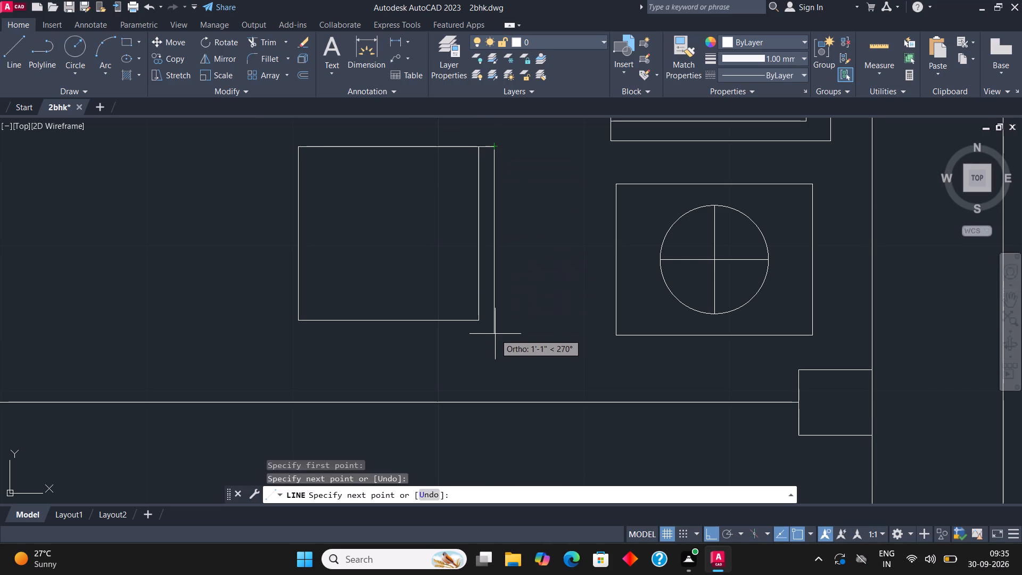
left_click(497, 334)
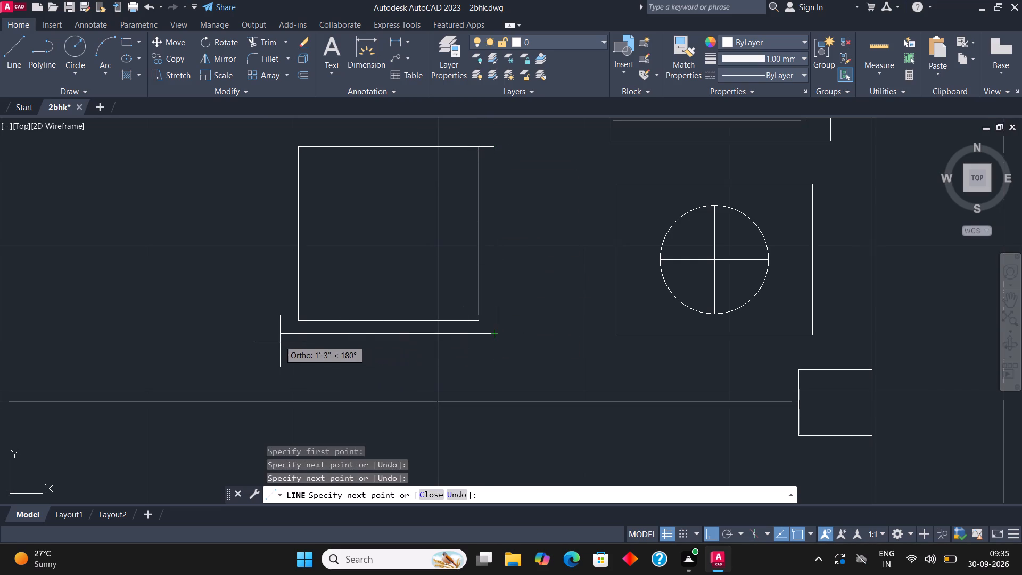
left_click(283, 330)
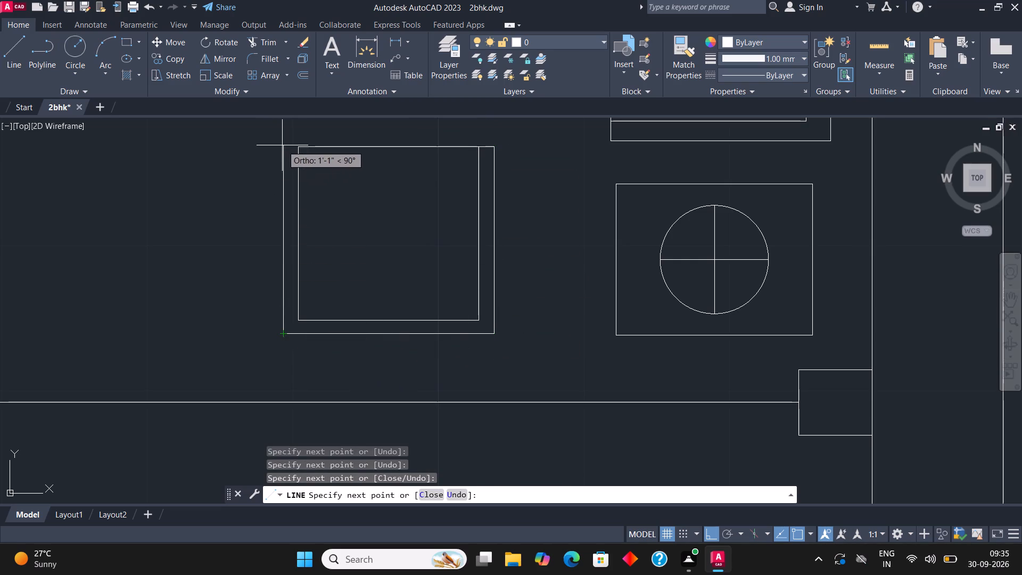
left_click(287, 146)
left_click(296, 146)
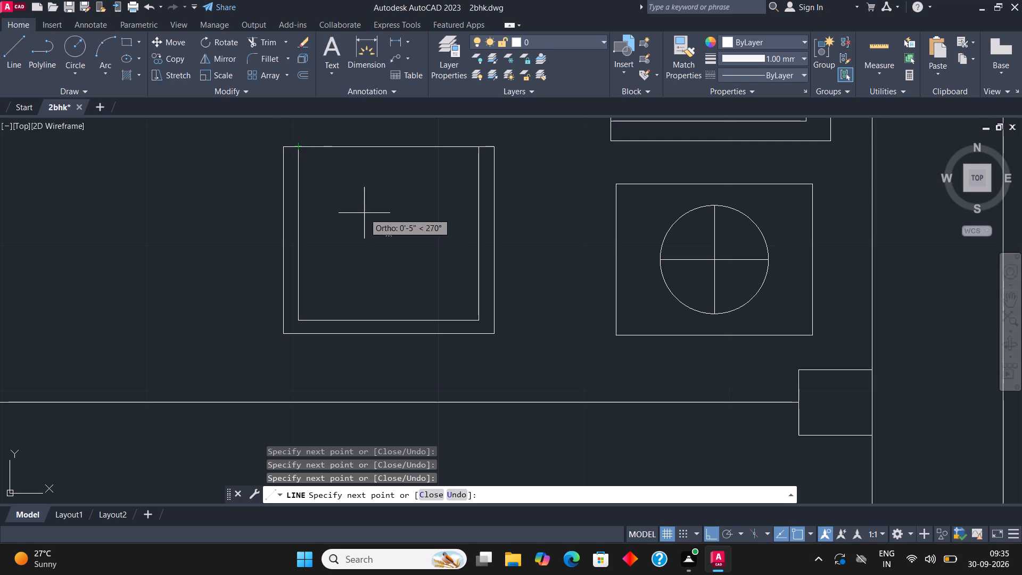
key("Escape")
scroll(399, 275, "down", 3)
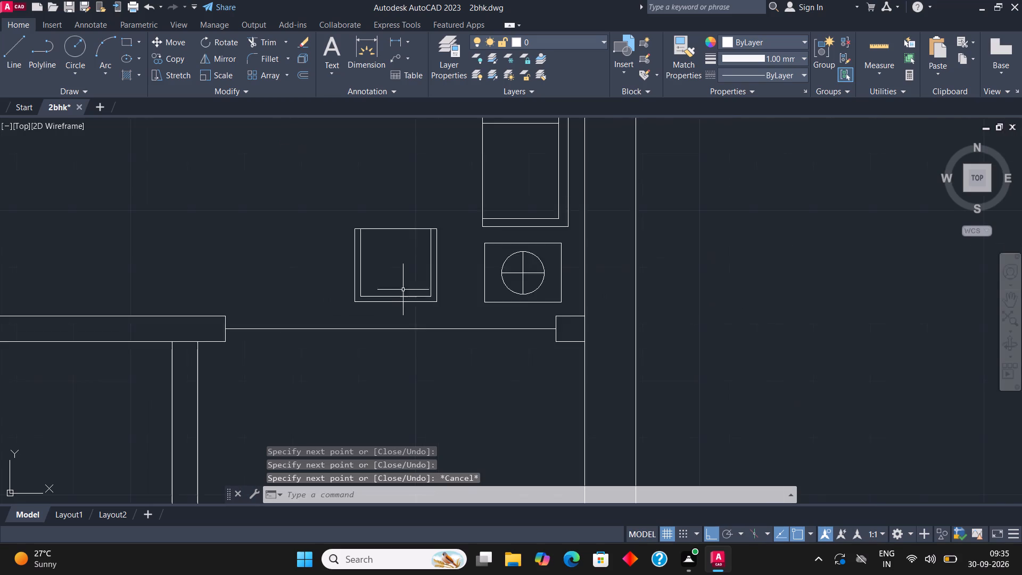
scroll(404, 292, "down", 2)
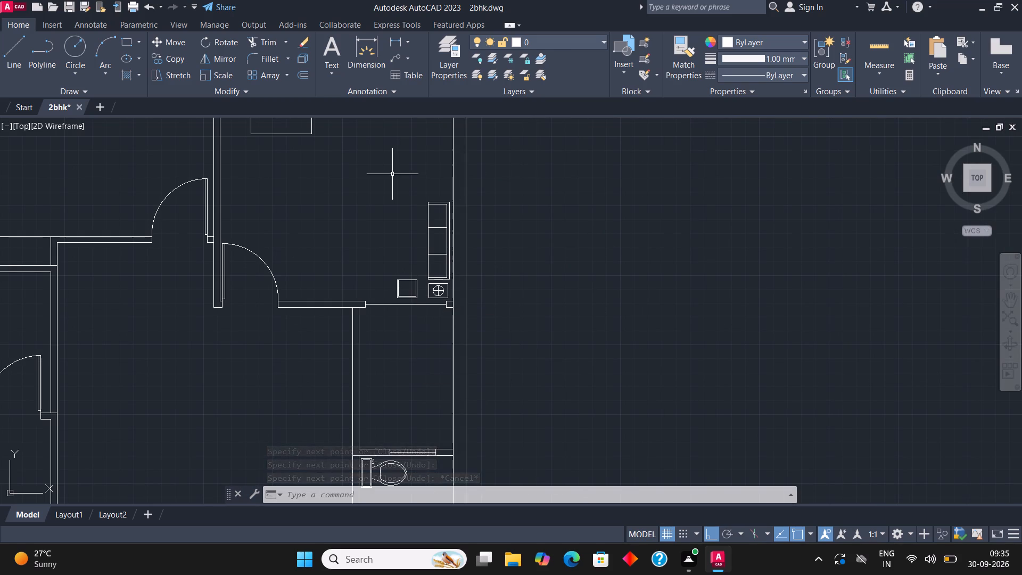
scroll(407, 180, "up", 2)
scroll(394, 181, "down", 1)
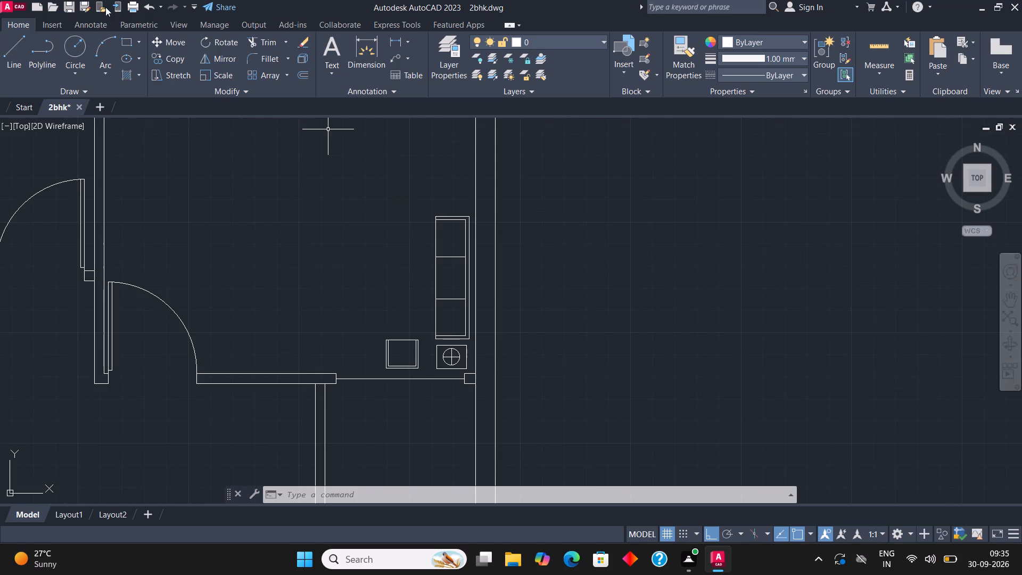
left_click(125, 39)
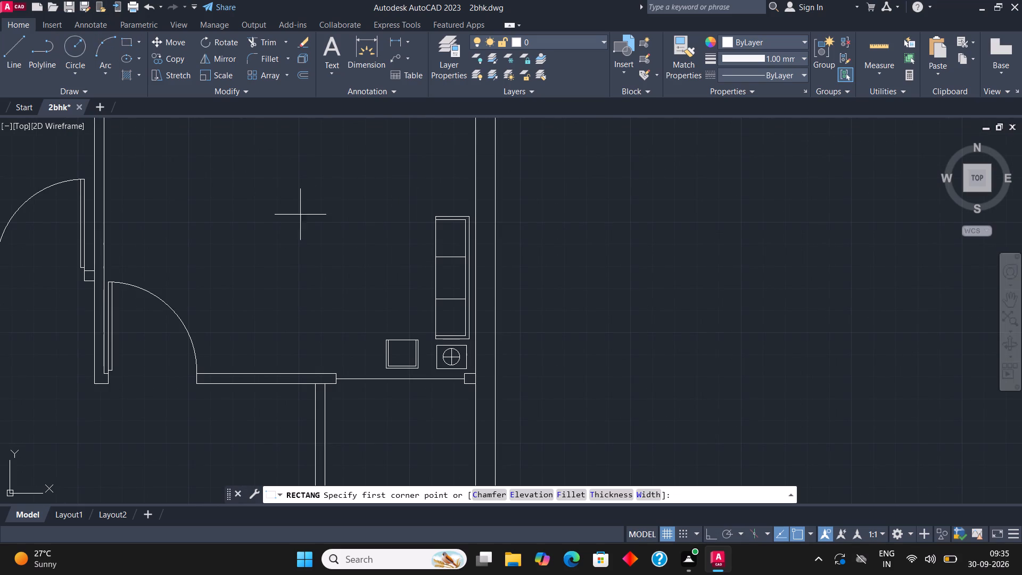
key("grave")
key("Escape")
Copy the side table with its crossed circle, by the circle's centre, onto the side table at the sofa's other end.
scroll(458, 350, "up", 3)
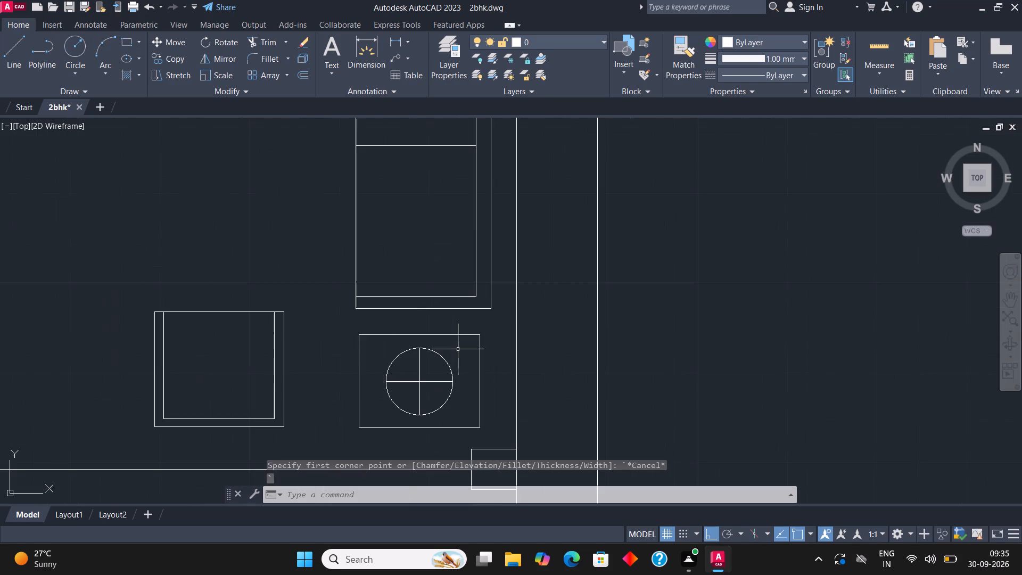
left_click_drag(437, 446, 432, 445)
left_click(351, 328)
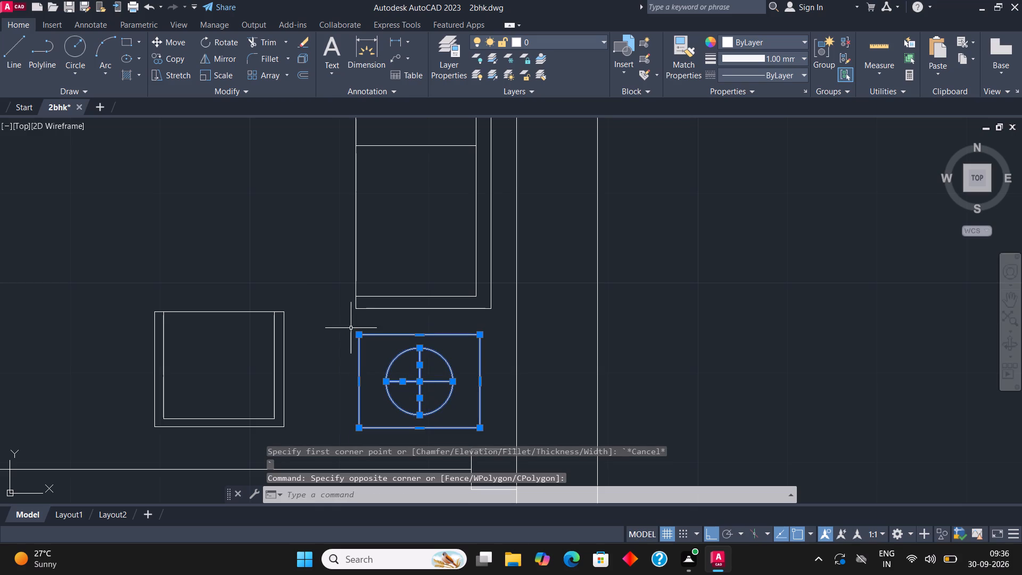
left_click(172, 62)
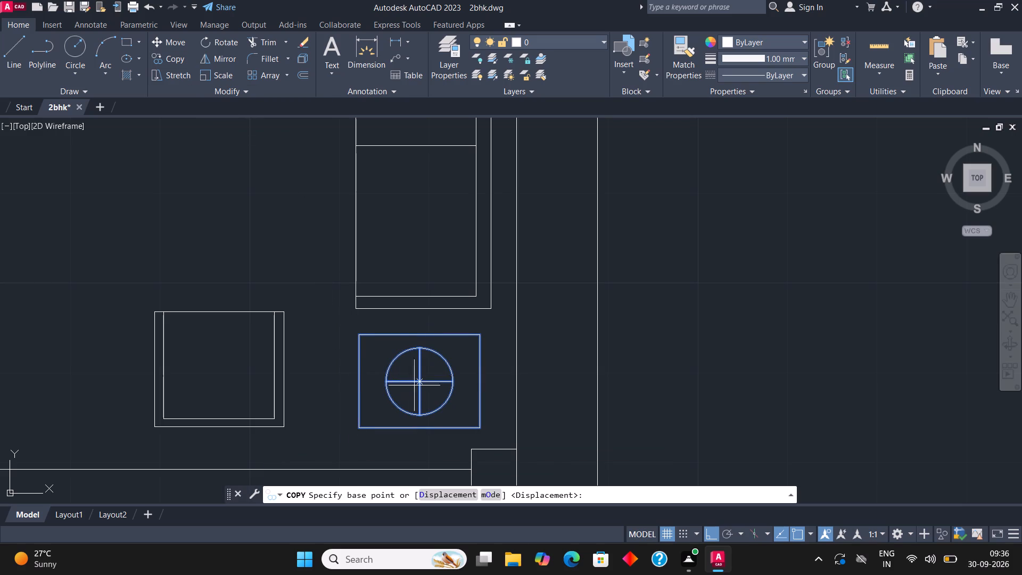
left_click(421, 375)
scroll(421, 393, "down", 4)
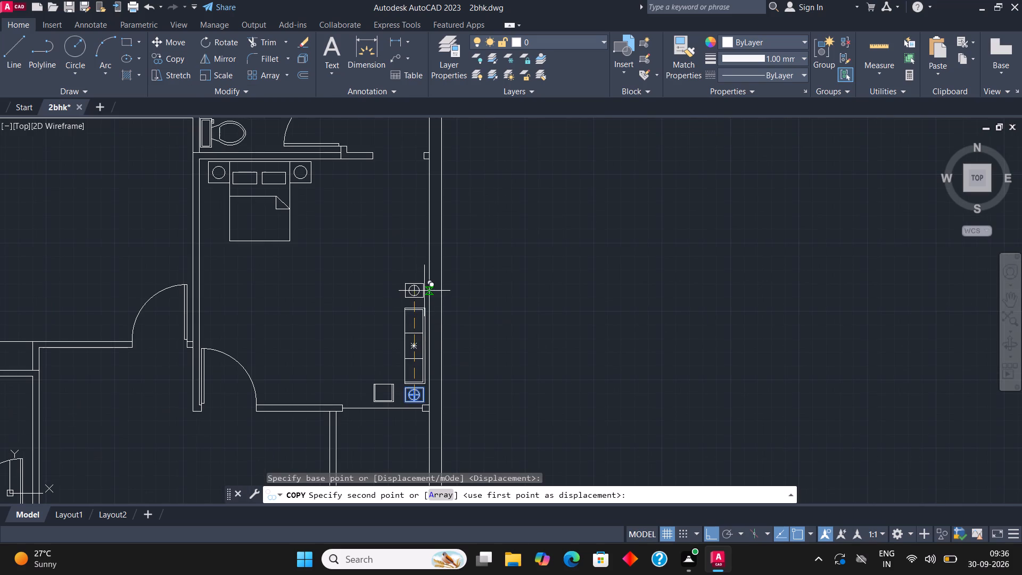
scroll(424, 291, "up", 2)
left_click(411, 304)
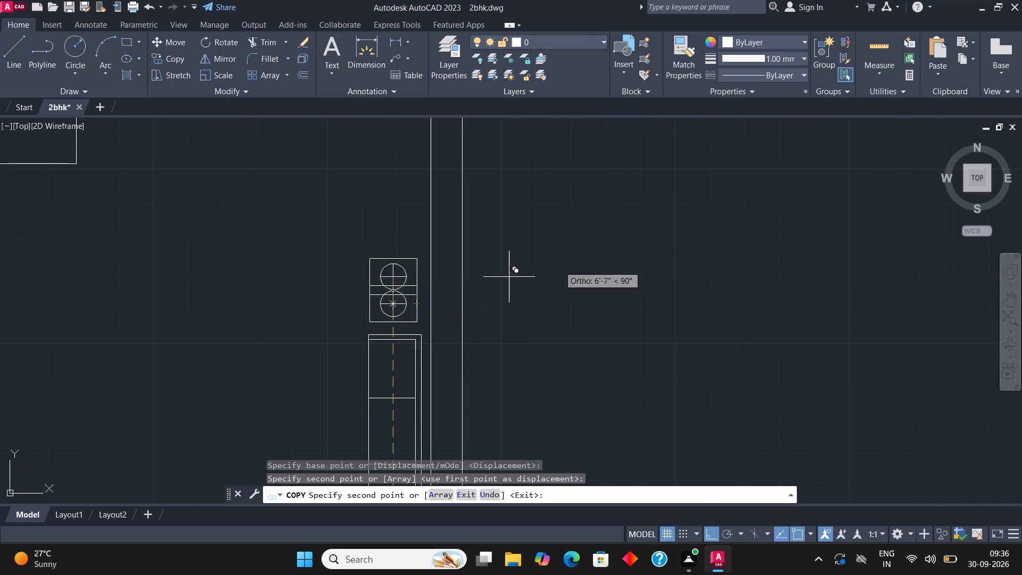
key("Escape")
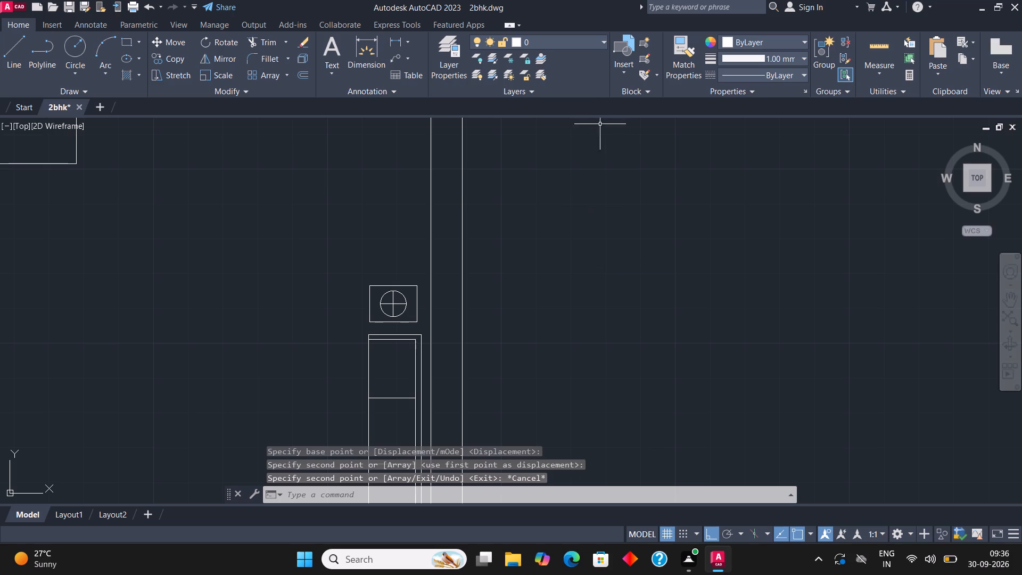
Draw a rug rectangle in front of the sofa, from the upper side table's room-side edge down to the lower side table.
scroll(468, 196, "down", 2)
scroll(436, 292, "up", 2)
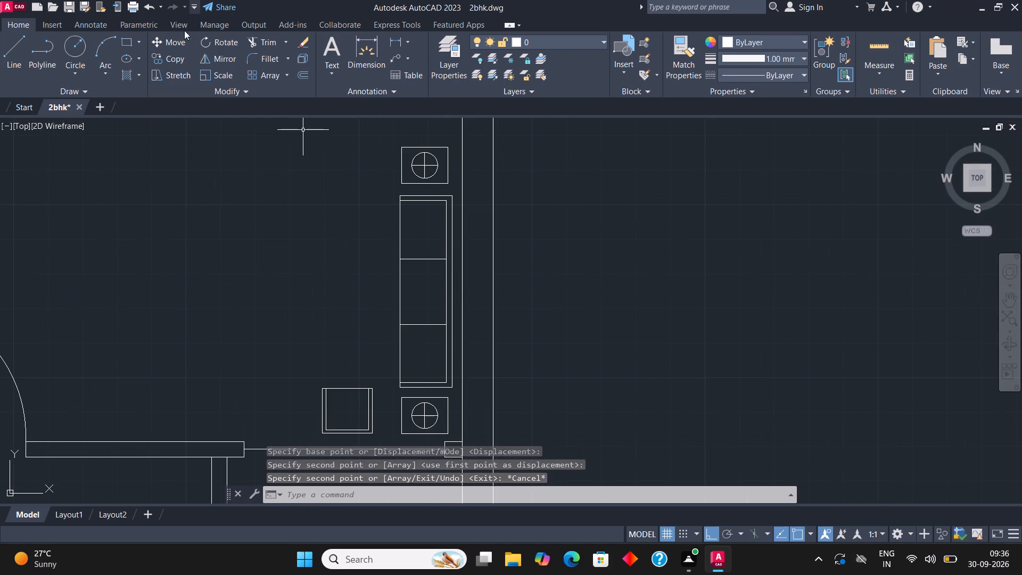
left_click(126, 42)
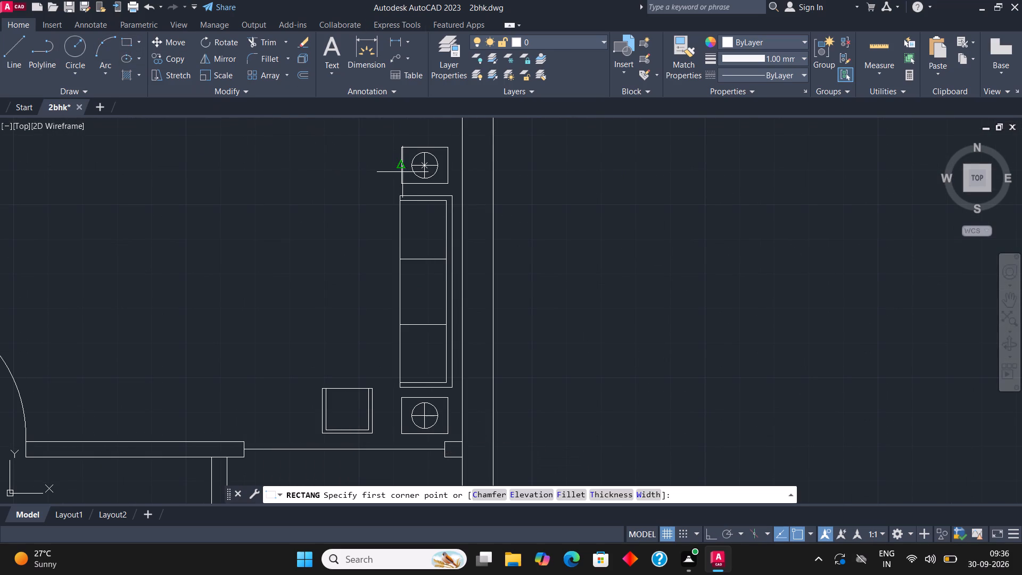
left_click(401, 172)
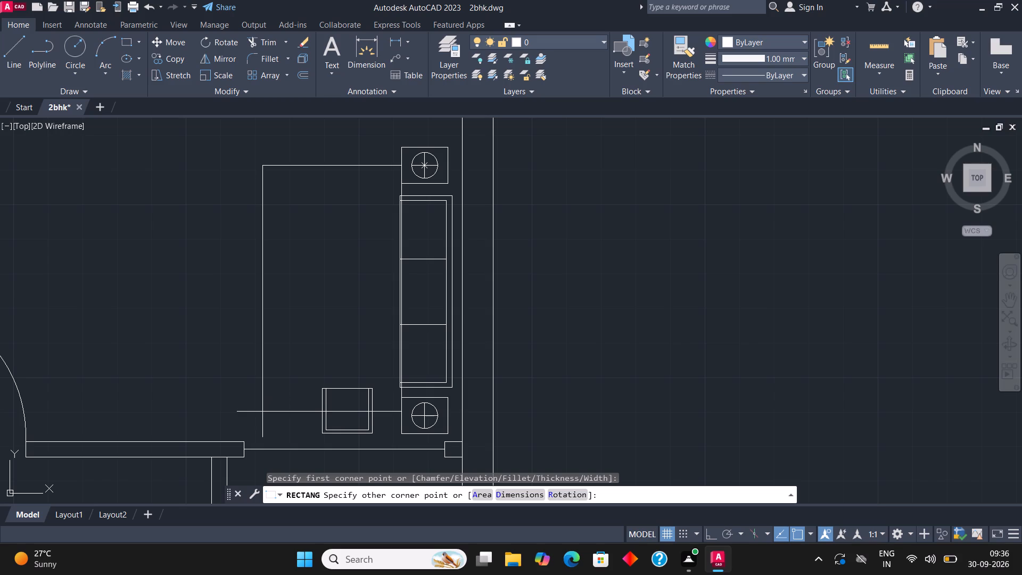
left_click(261, 412)
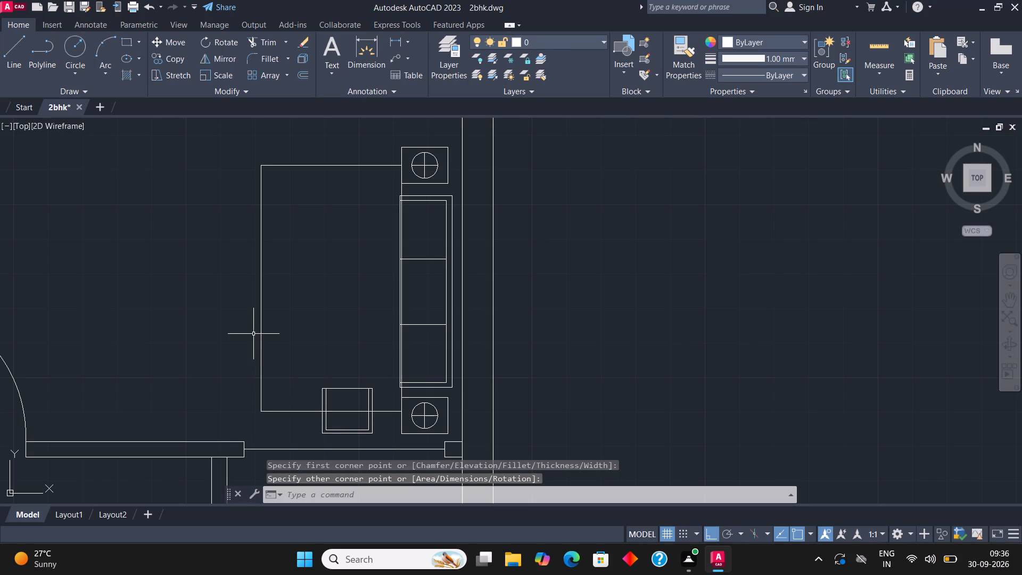
key("Escape")
Trim away the part of the rug rectangle's lower edge that crosses the chair.
left_click(268, 34)
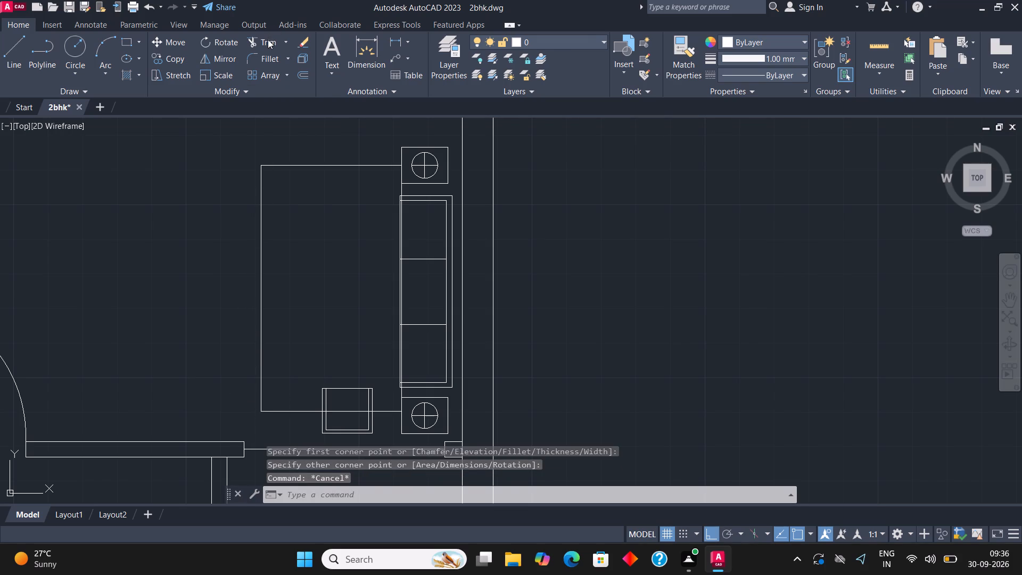
left_click(268, 40)
left_click(356, 413)
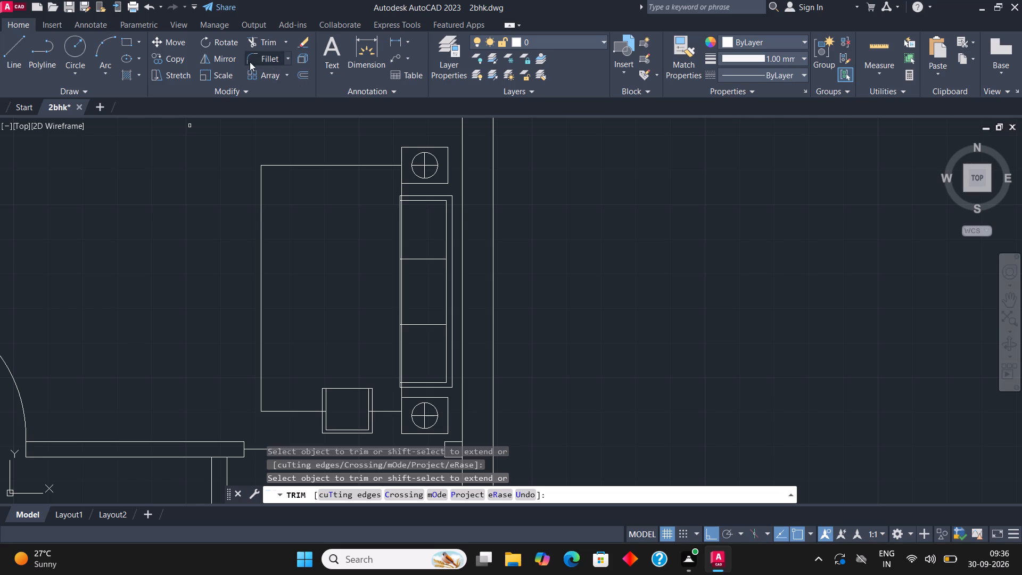
Offset the rug rectangle inward by a short picked distance to form its border.
left_click(300, 74)
left_click(318, 165)
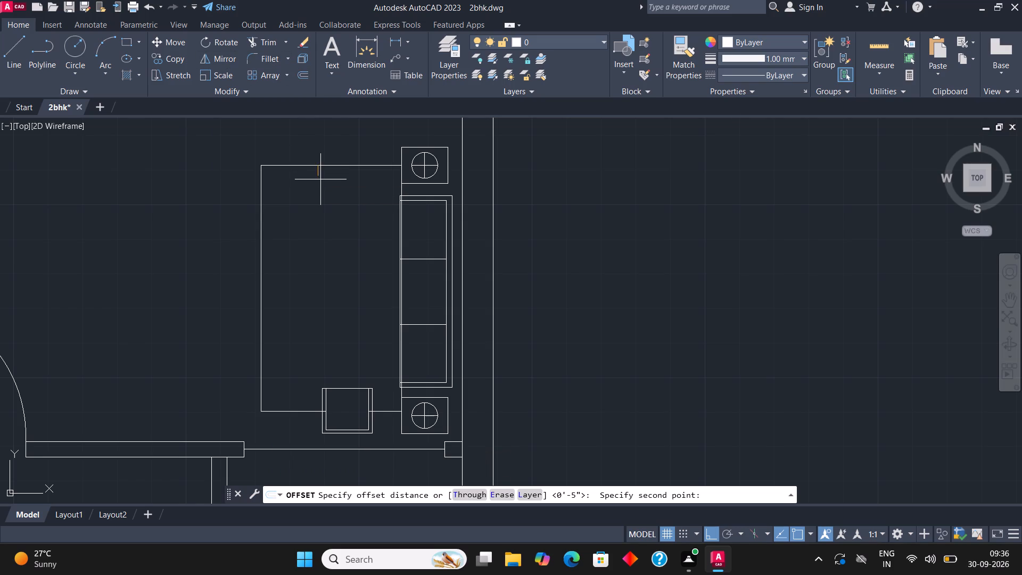
left_click(320, 179)
left_click(318, 165)
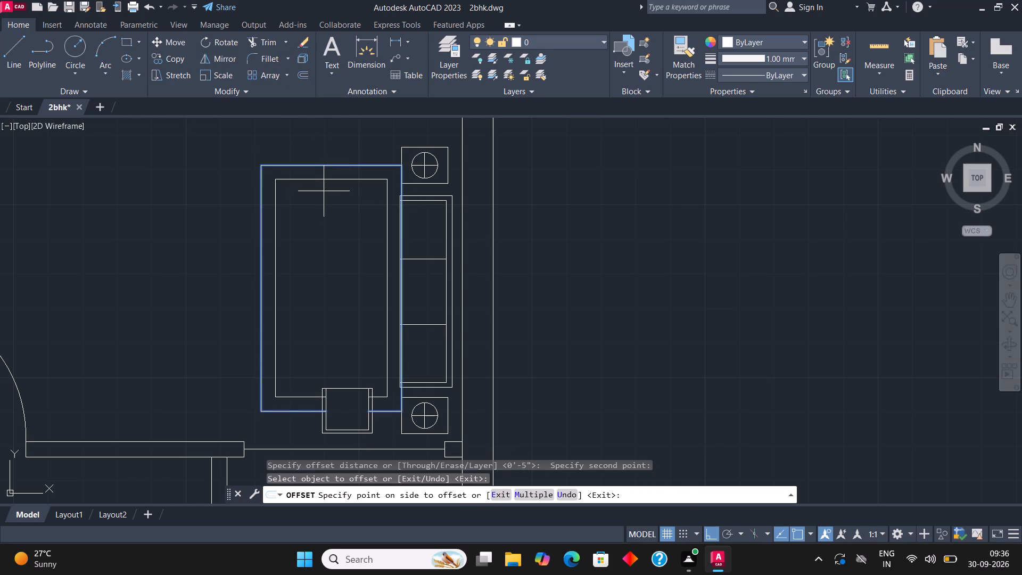
left_click(323, 196)
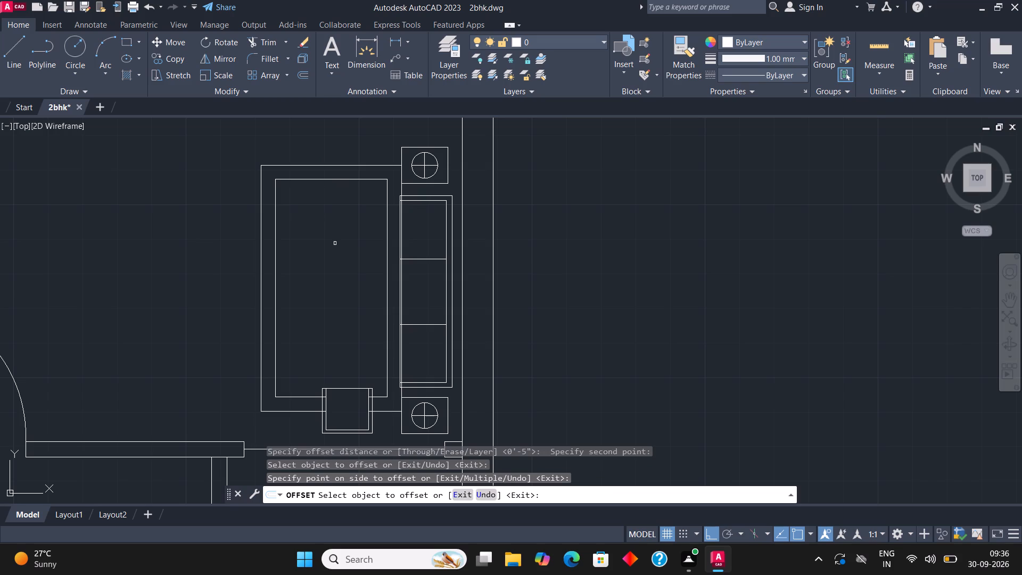
key("Escape")
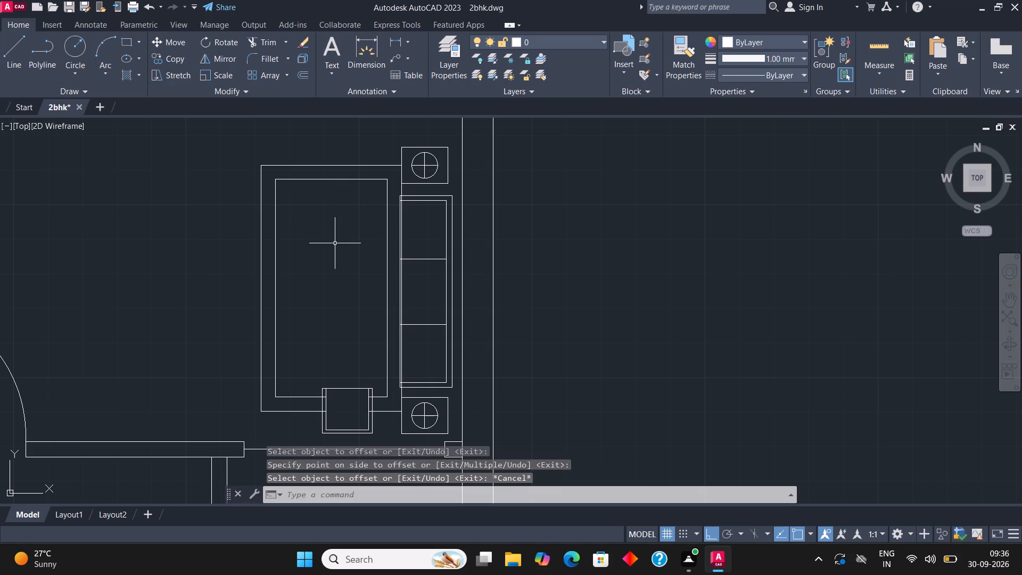
Hatch the area inside the rug's inner rectangle with the CROSS pattern.
key("k")
key("BackSpace")
key("h")
key("Return")
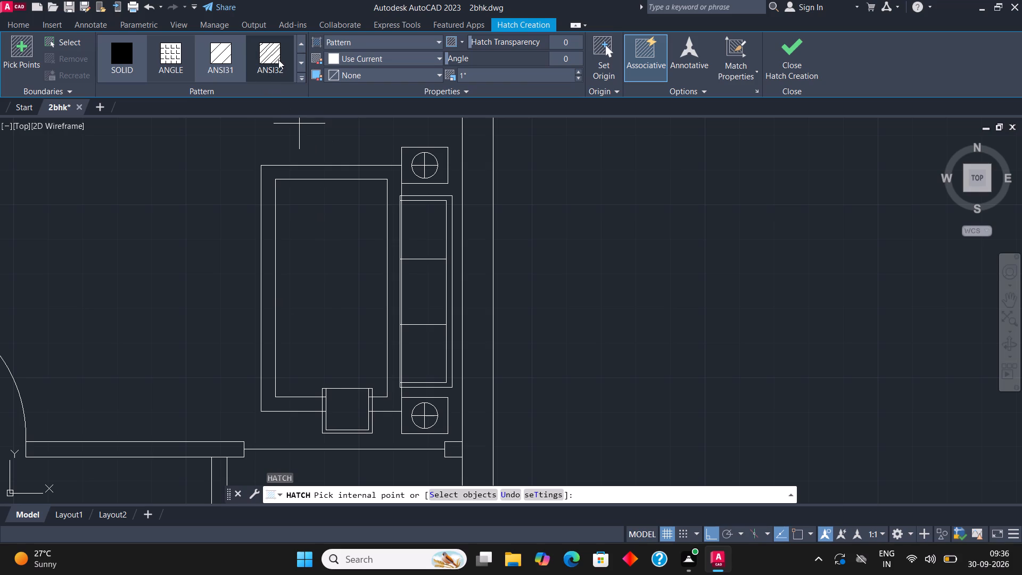
left_click(299, 42)
left_click(300, 56)
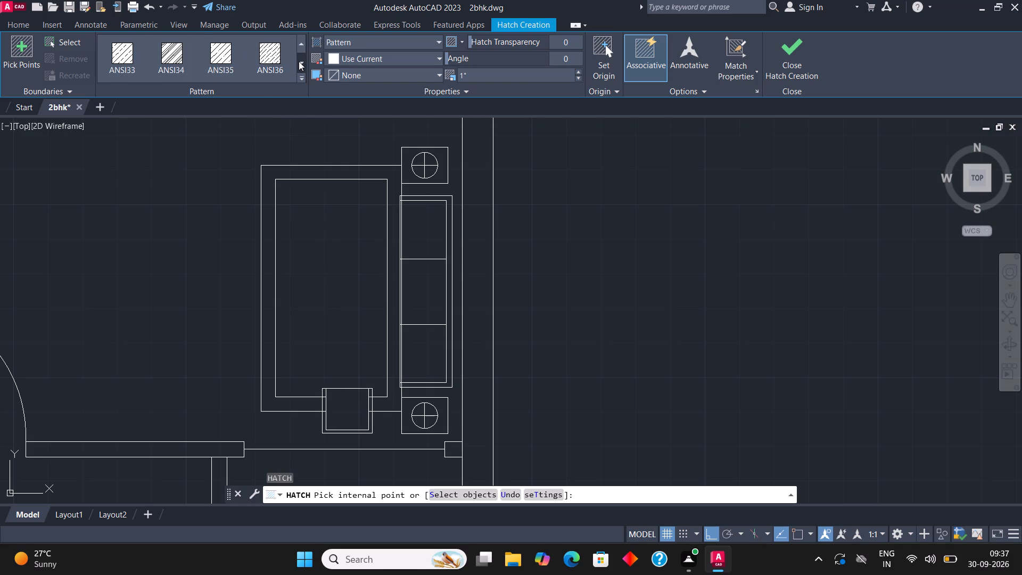
left_click(301, 62)
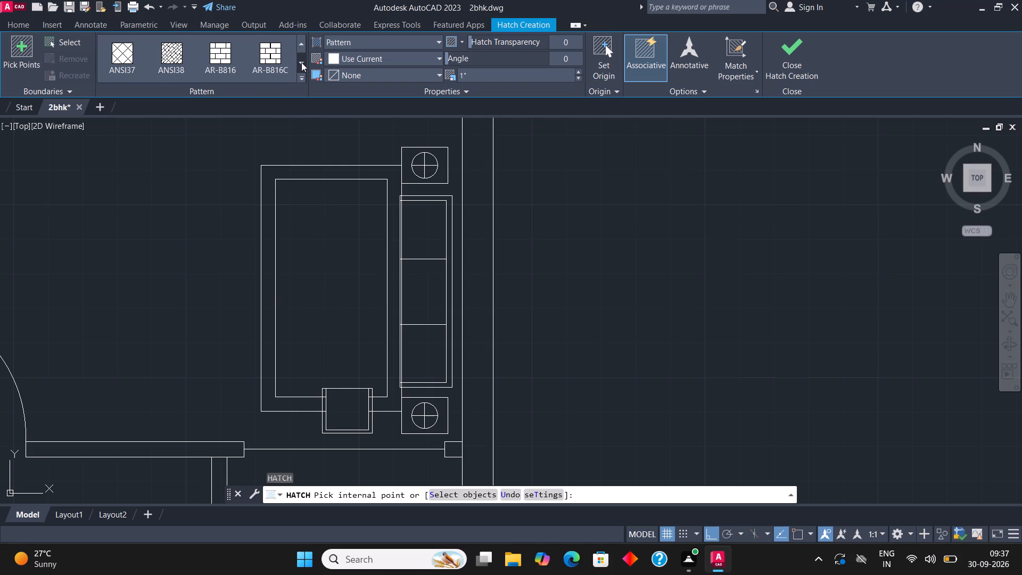
left_click(301, 62)
left_click(301, 62)
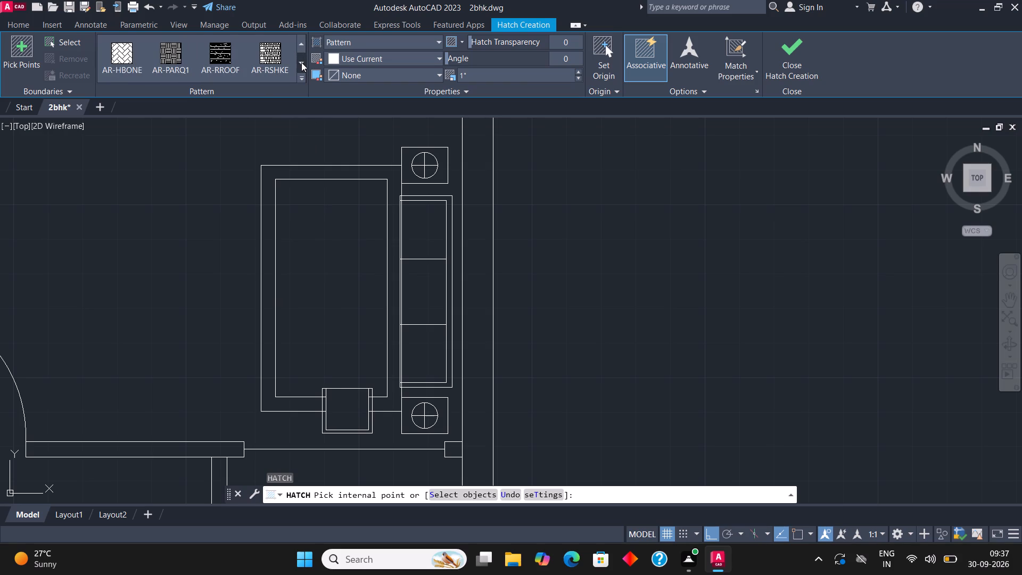
left_click(301, 62)
left_click(300, 47)
left_click(302, 63)
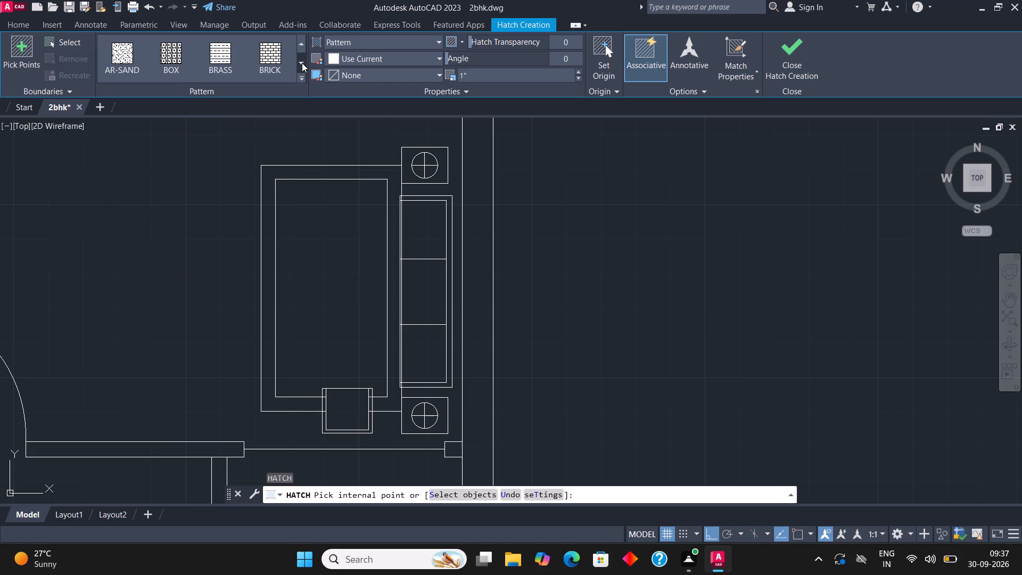
left_click(302, 63)
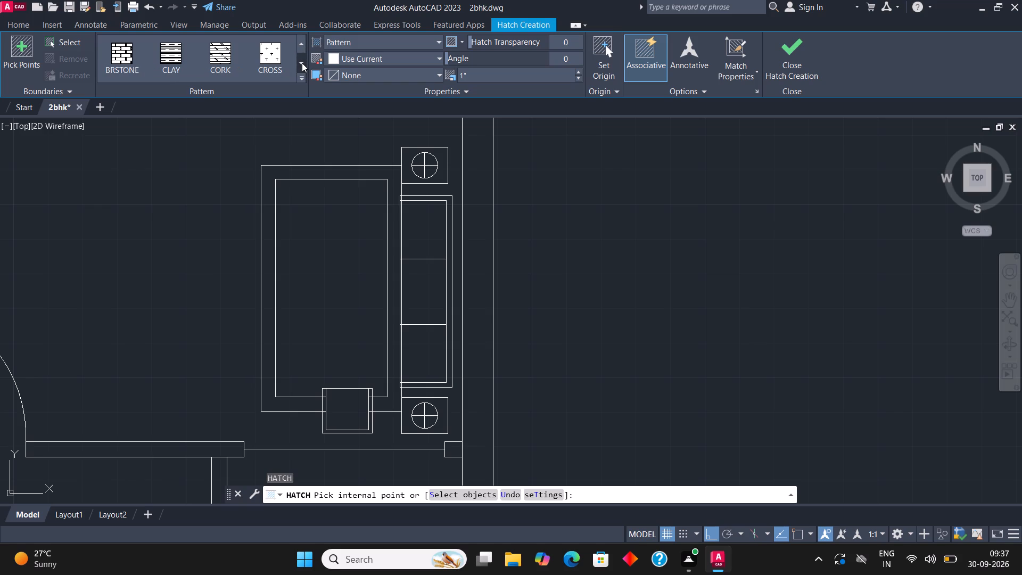
left_click(260, 52)
left_click(310, 236)
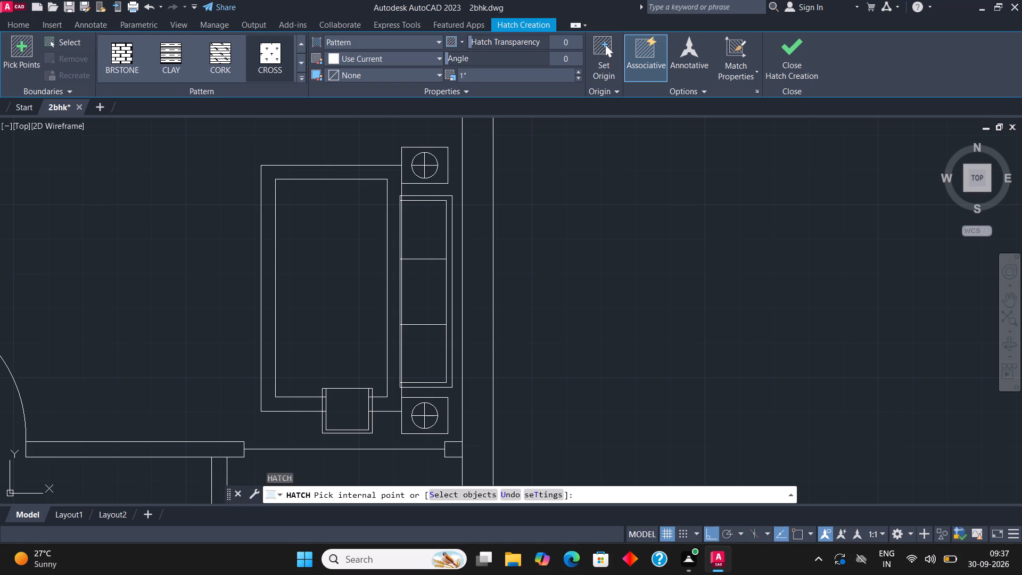
left_click(790, 51)
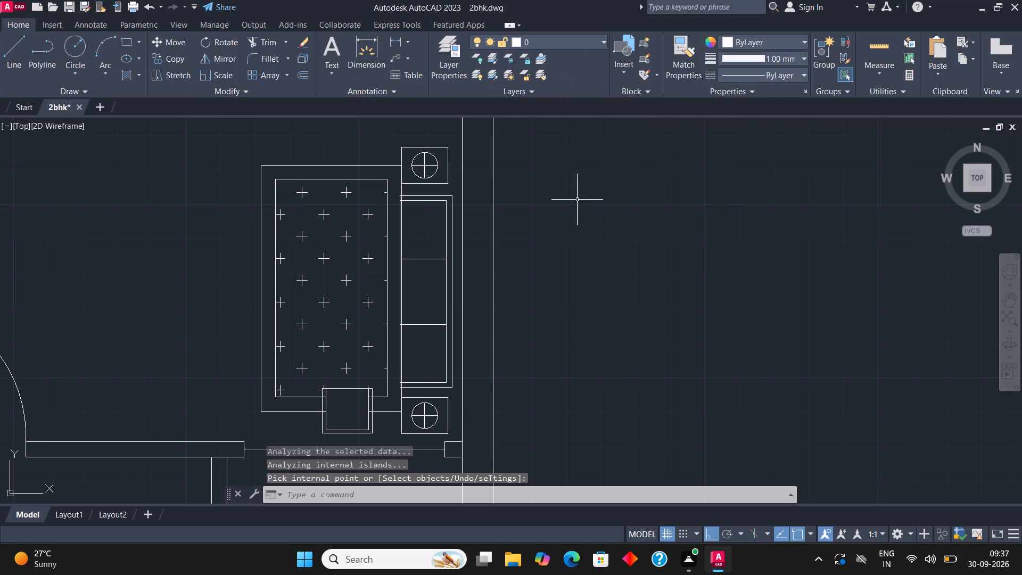
Draw a wide, shallow rectangle in the neighbouring room, just below the window wall and near its left end.
scroll(423, 226, "down", 2)
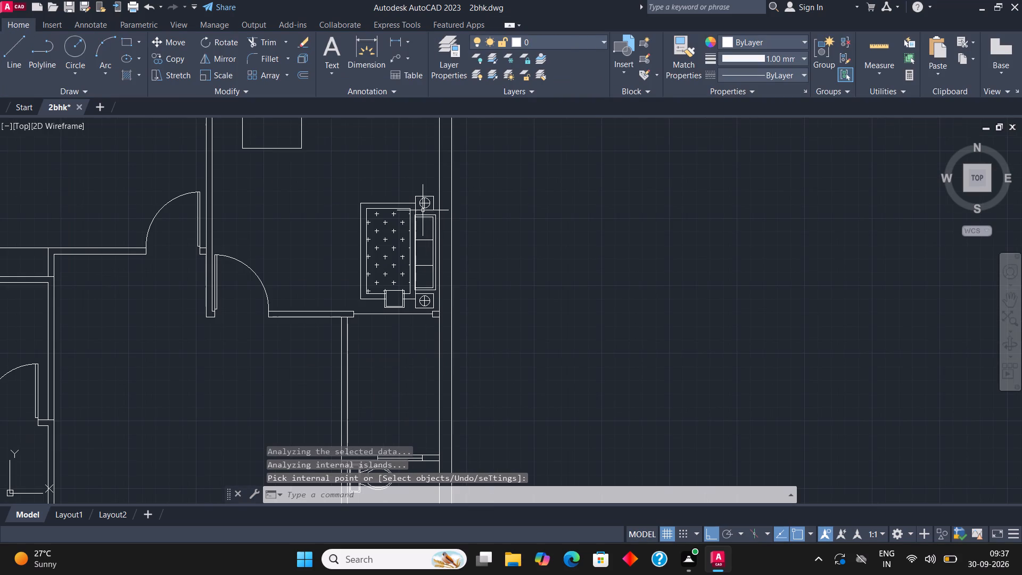
scroll(428, 199, "down", 1)
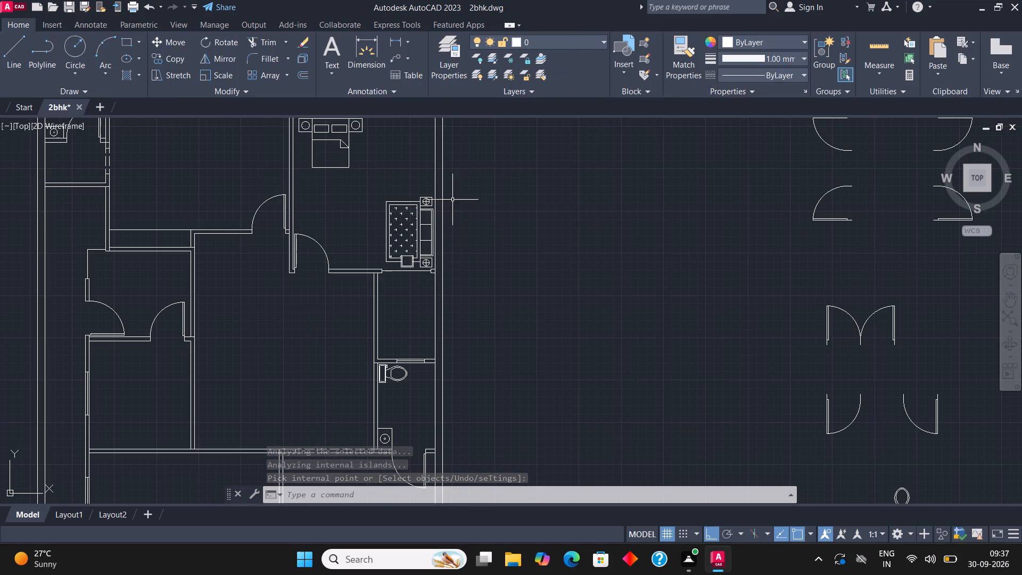
scroll(497, 265, "down", 1)
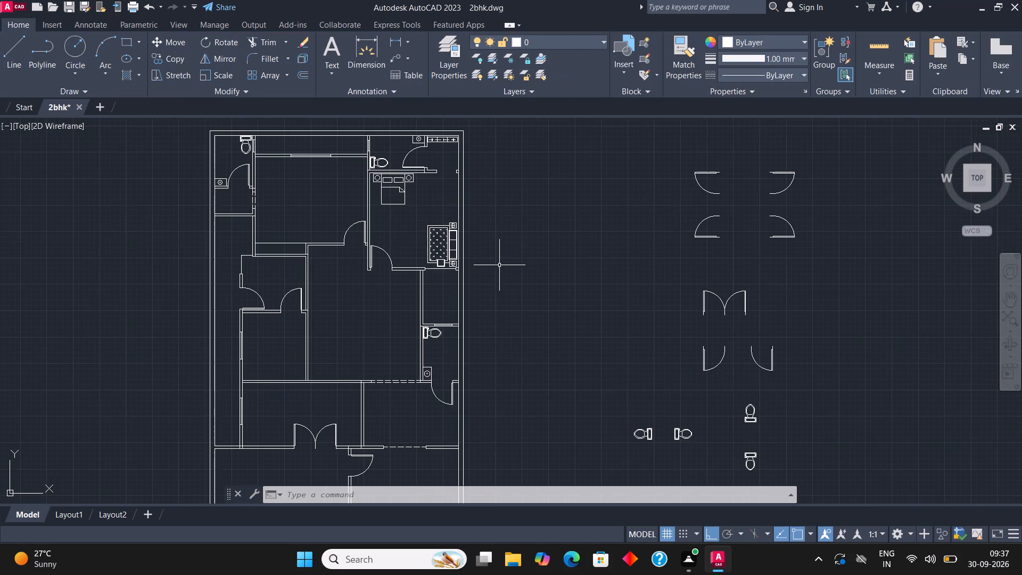
scroll(324, 172, "up", 1)
scroll(421, 315, "down", 1)
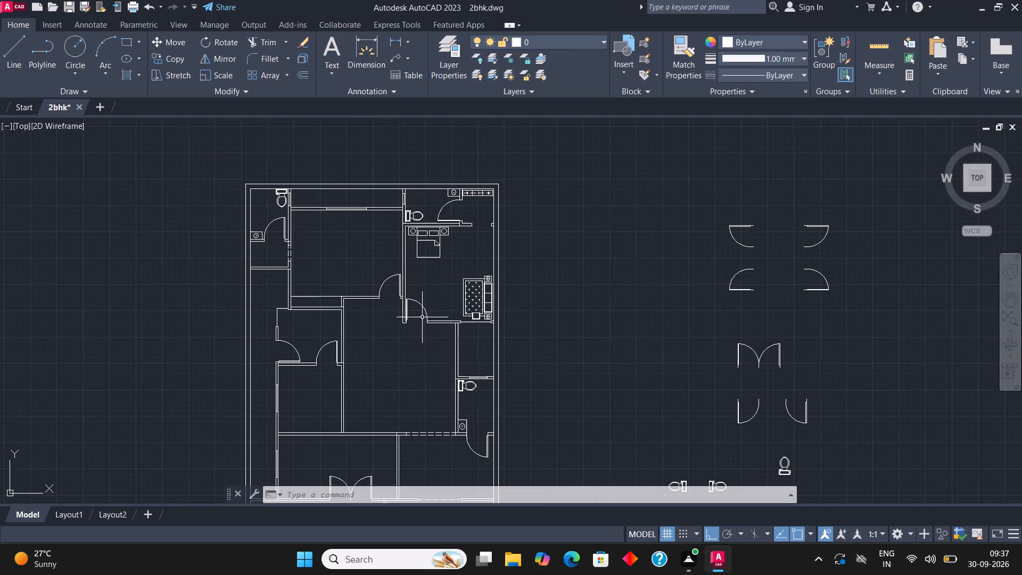
scroll(303, 194, "up", 3)
scroll(281, 328, "up", 1)
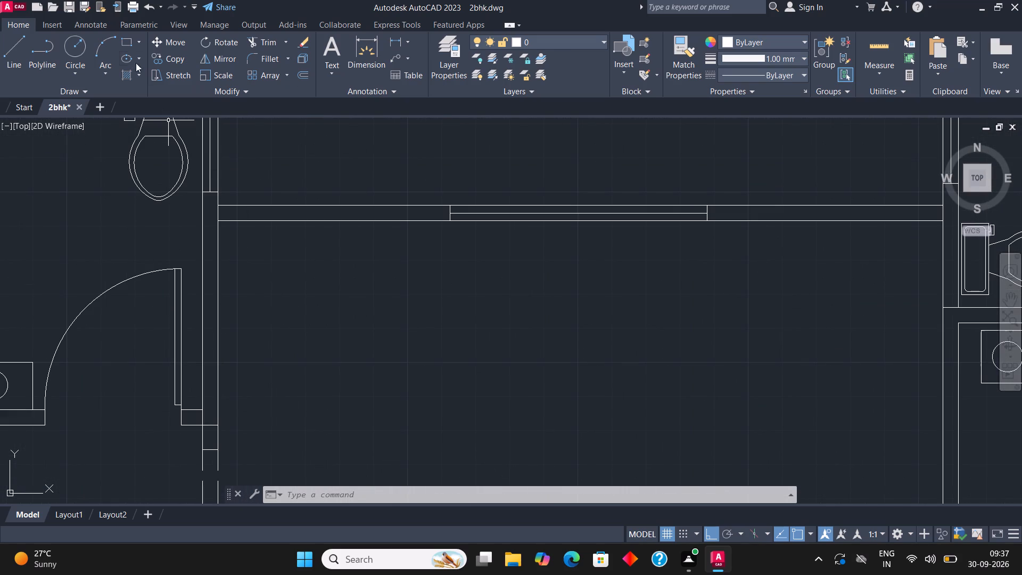
left_click(126, 46)
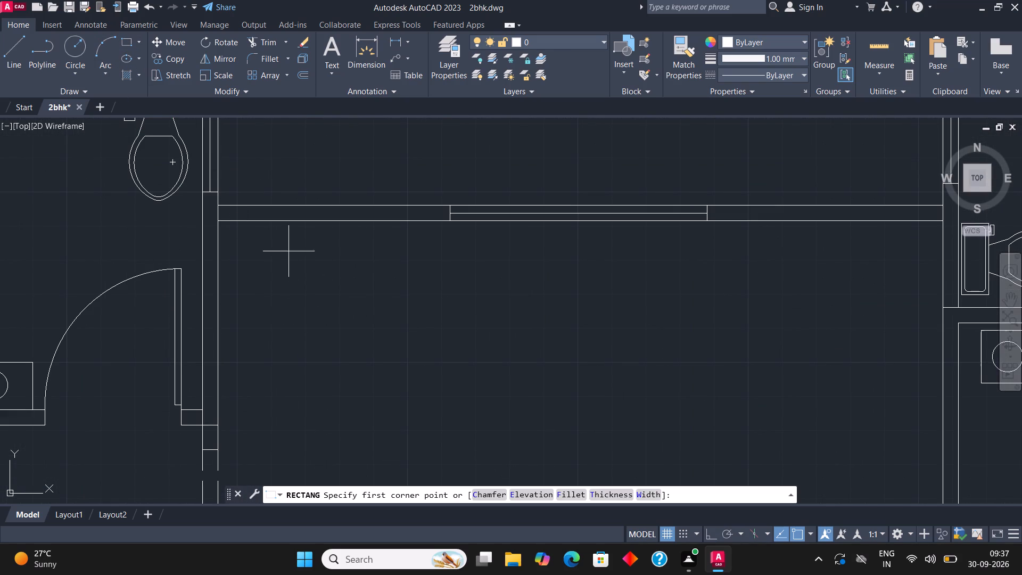
left_click(286, 246)
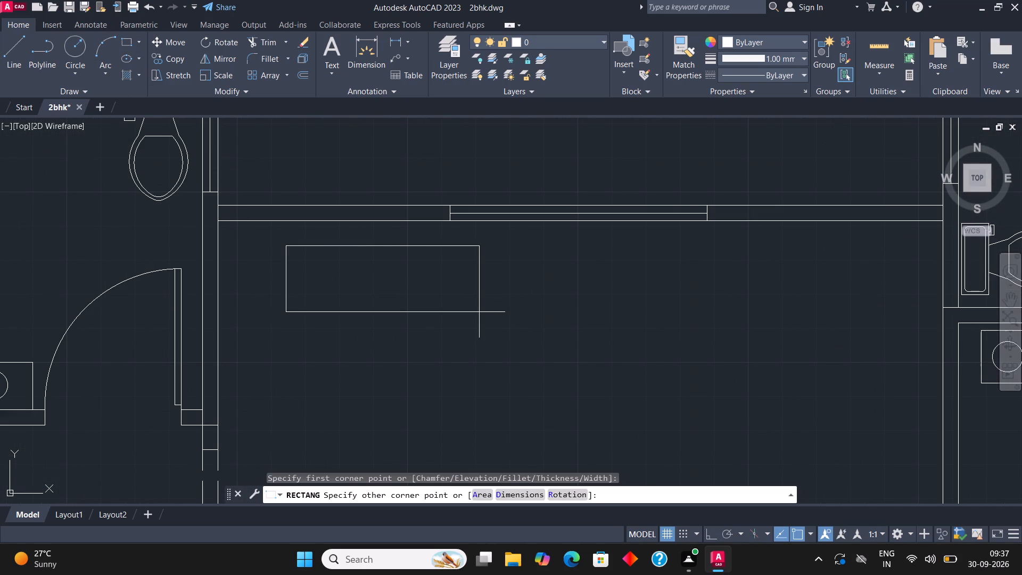
left_click(480, 312)
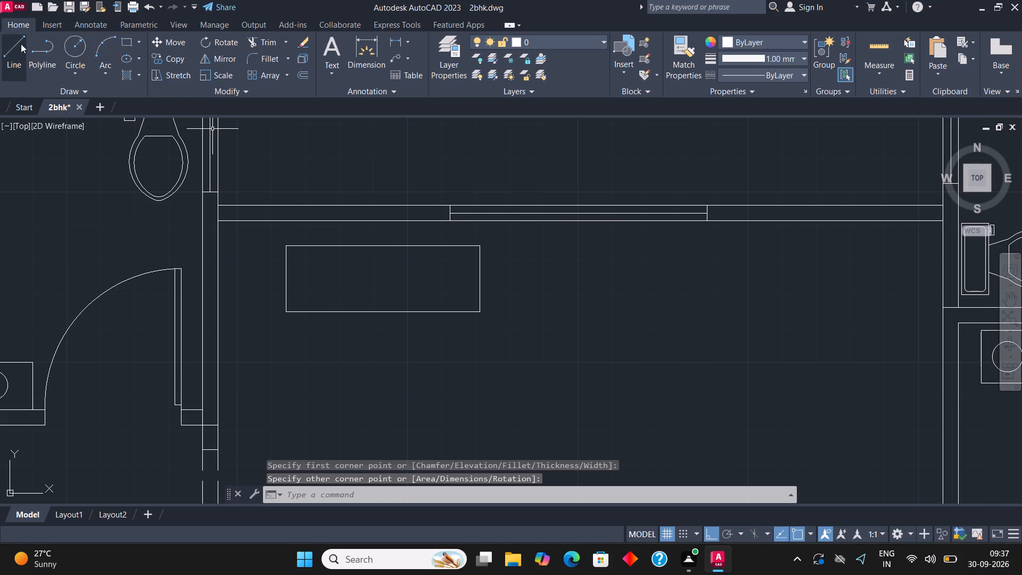
Draw the sofa's outer back and arm outline in lines around the rectangle, about 5'-3" wide and 1'-10" deep, open along the front.
left_click(13, 41)
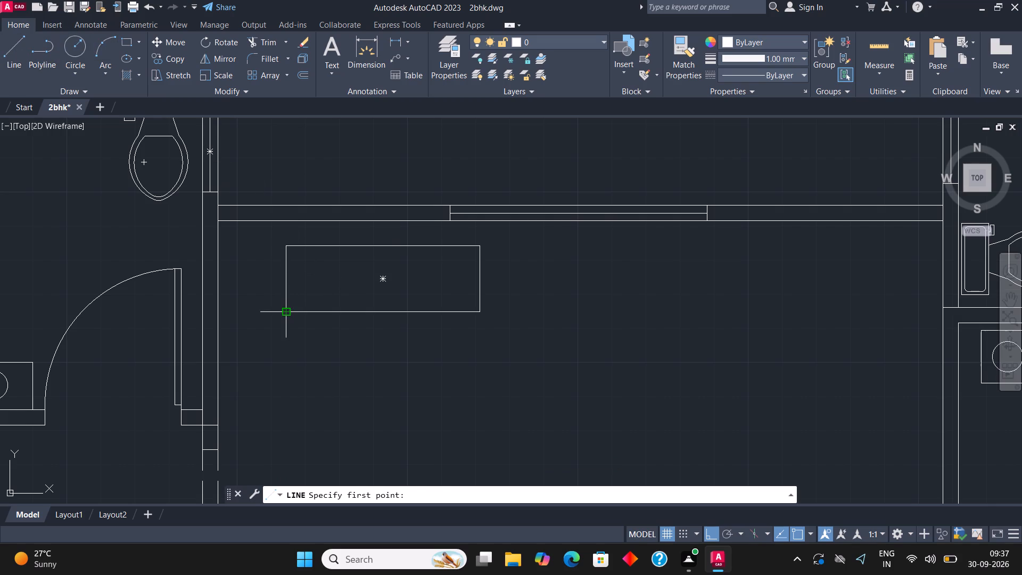
left_click(290, 313)
left_click(274, 313)
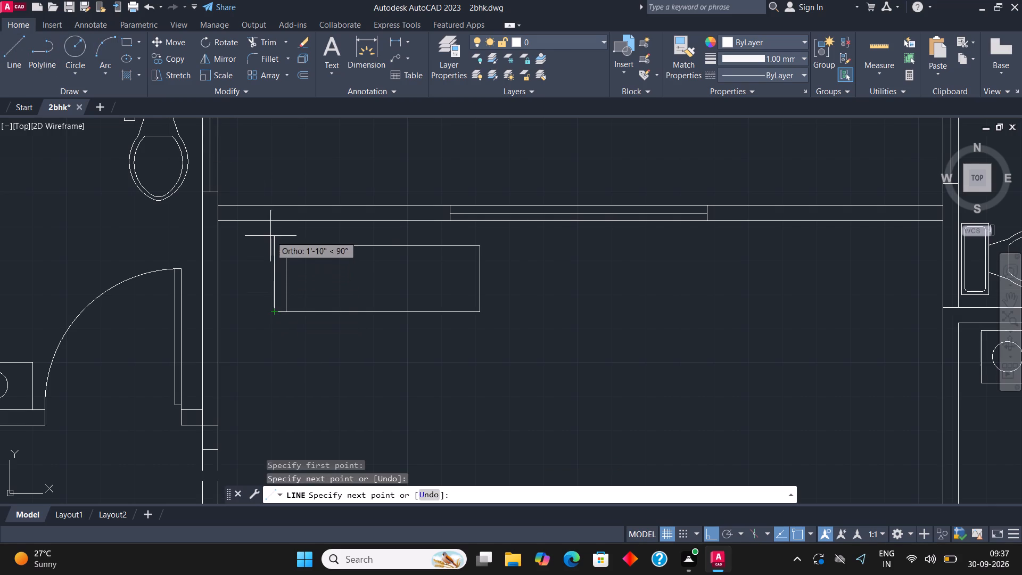
left_click(271, 234)
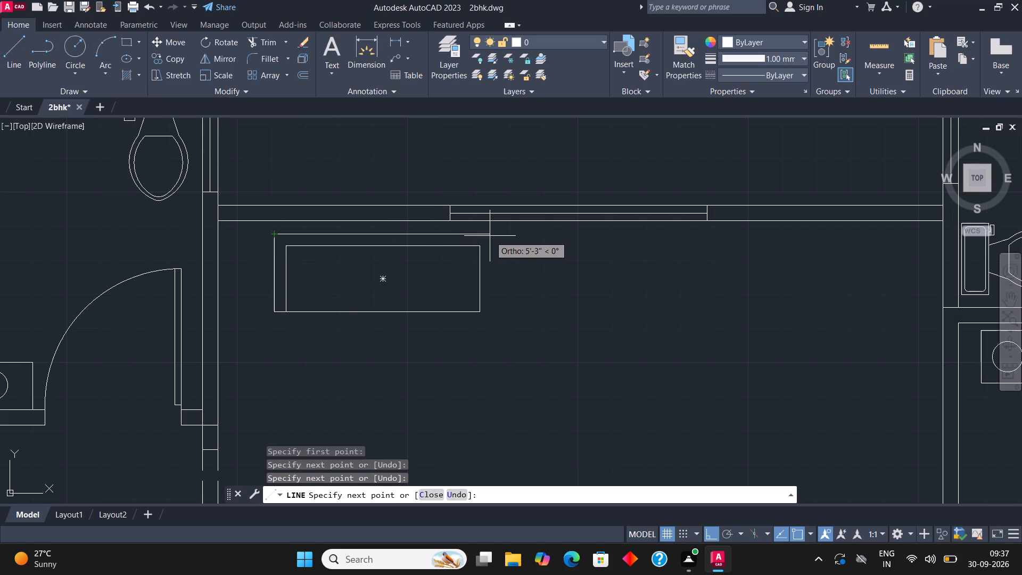
left_click(490, 236)
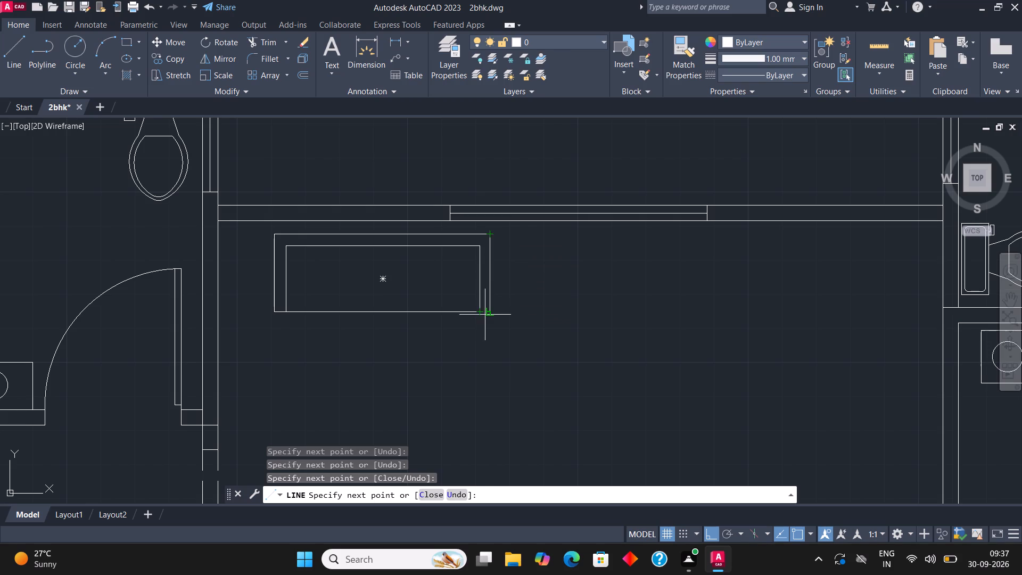
left_click(490, 314)
left_click(474, 311)
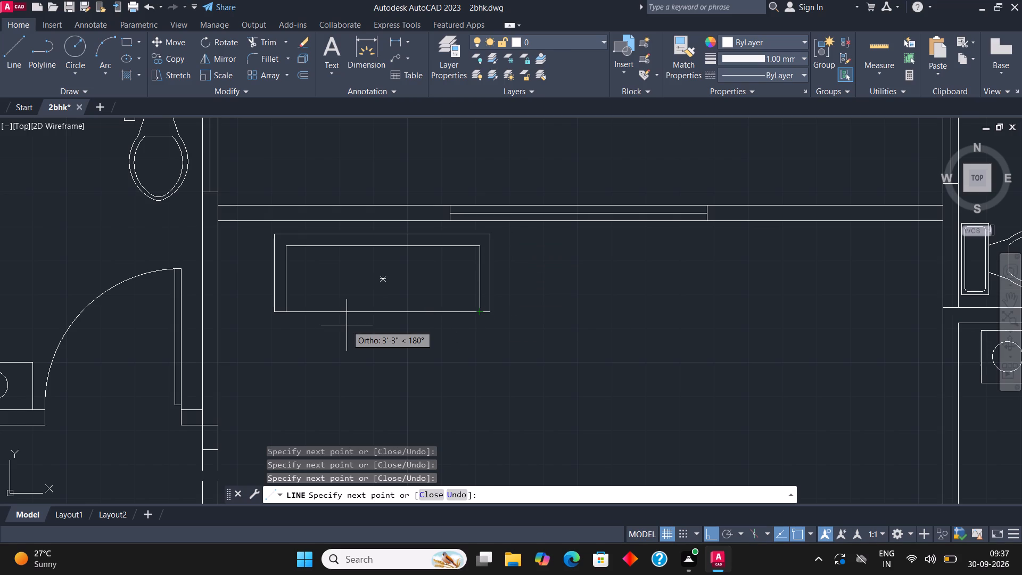
key("Escape")
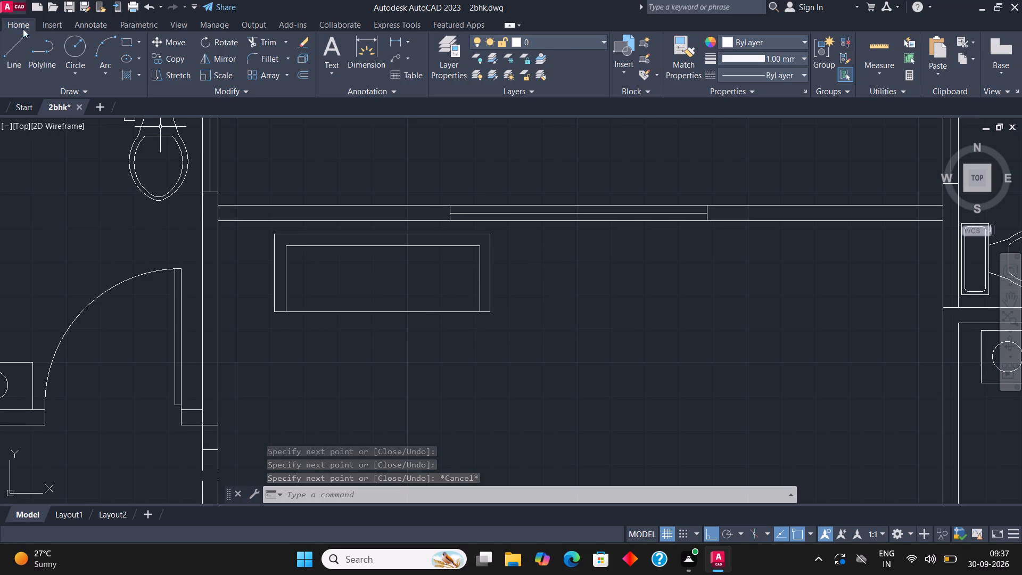
Draw a vertical seat divider about a third of the way along the sofa's inner rectangle and trim its overhang below the front edge.
left_click(20, 43)
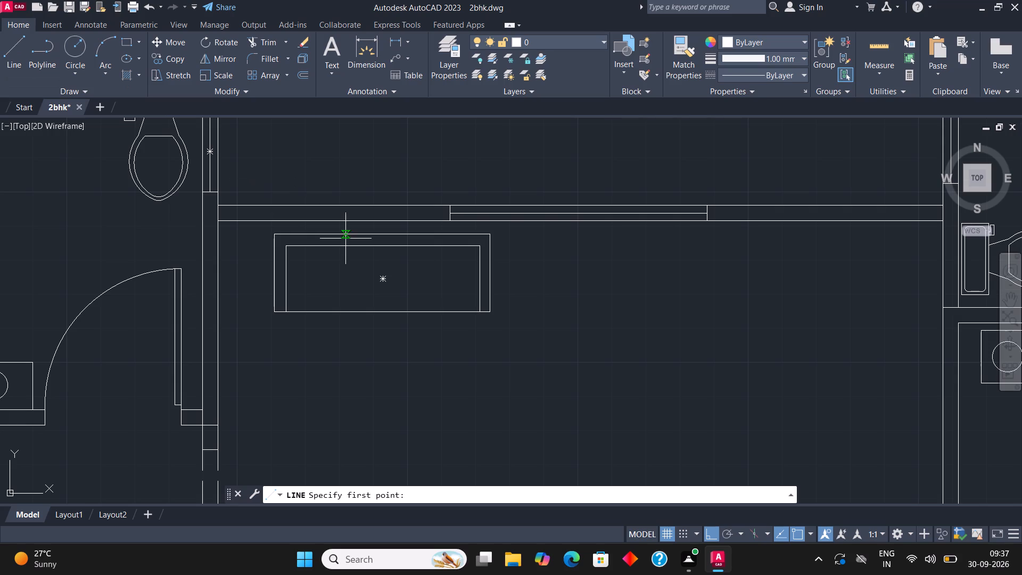
left_click(344, 245)
left_click(348, 322)
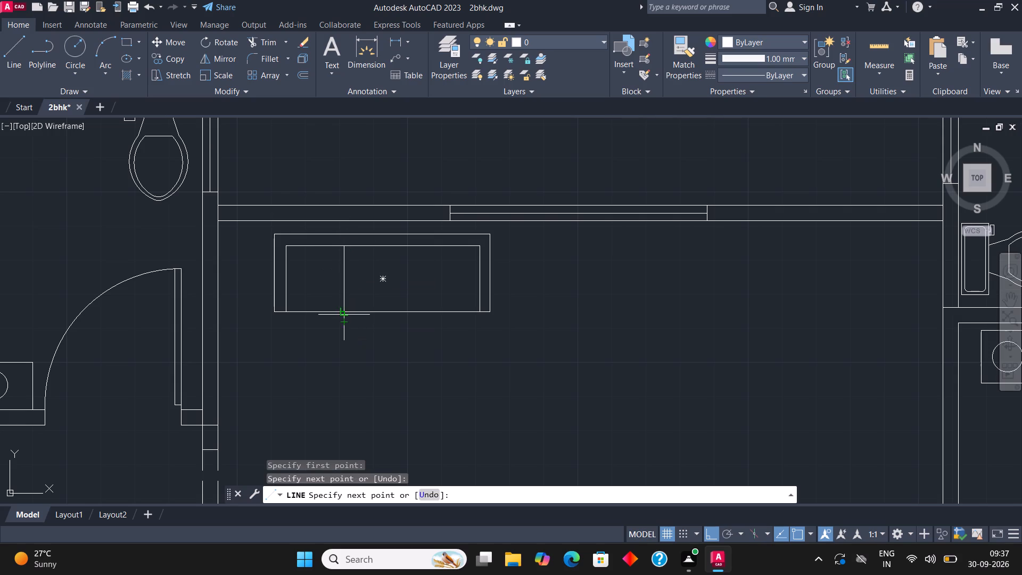
left_click(270, 50)
left_click(261, 36)
left_click(345, 319)
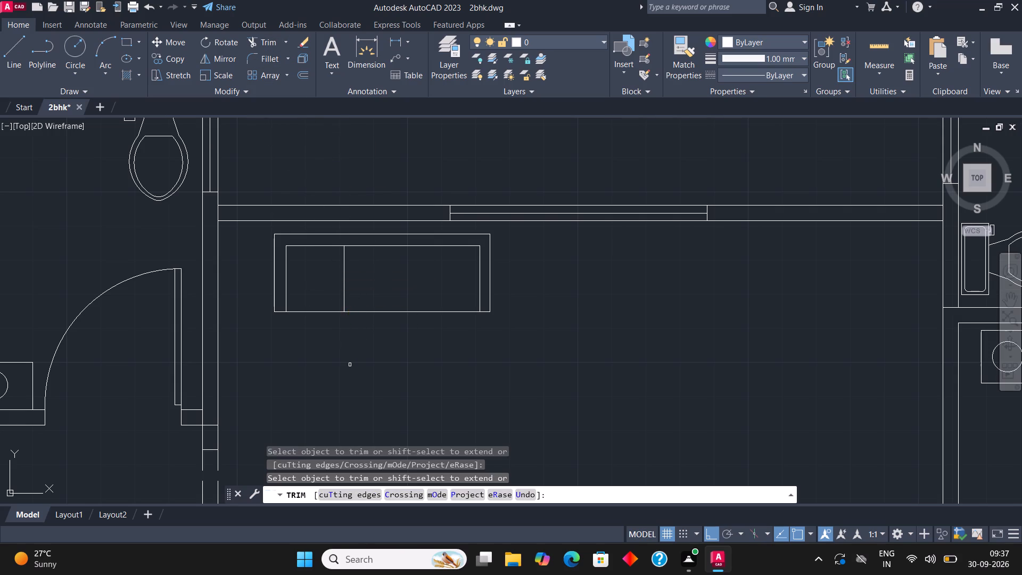
key("space")
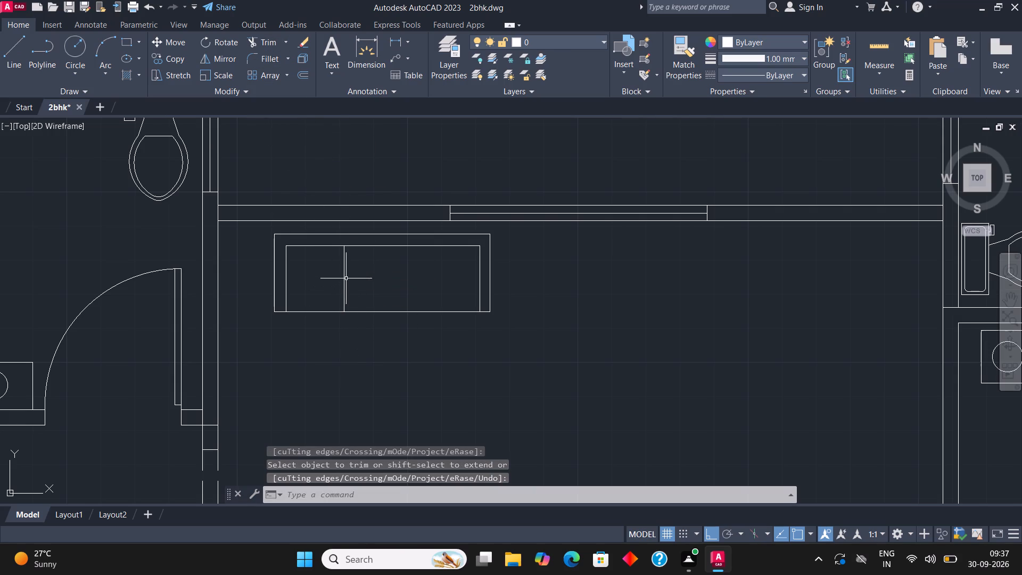
Copy the seat divider horizontally to the right to split the sofa into three seats.
left_click(344, 277)
left_click(170, 58)
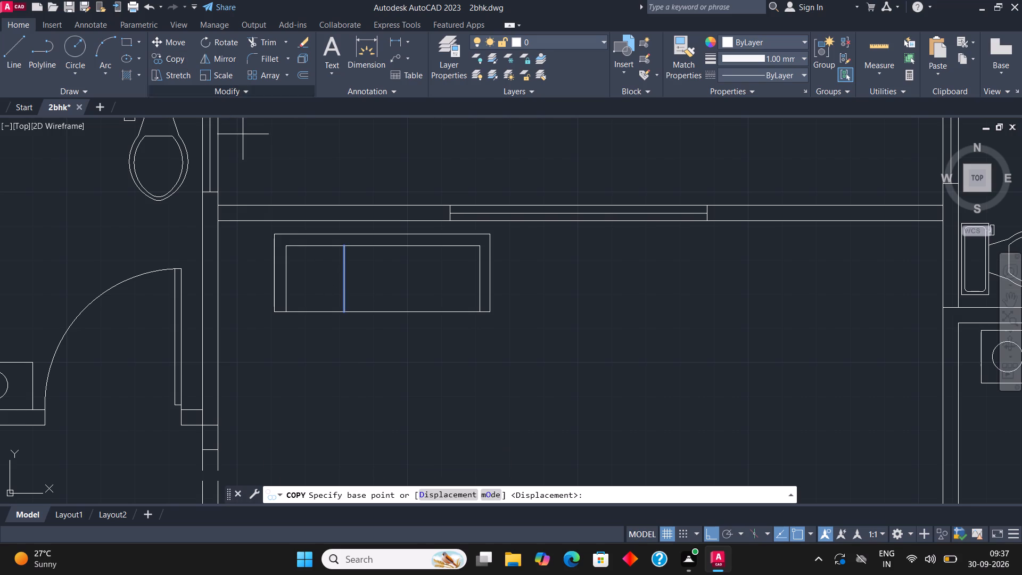
left_click(340, 276)
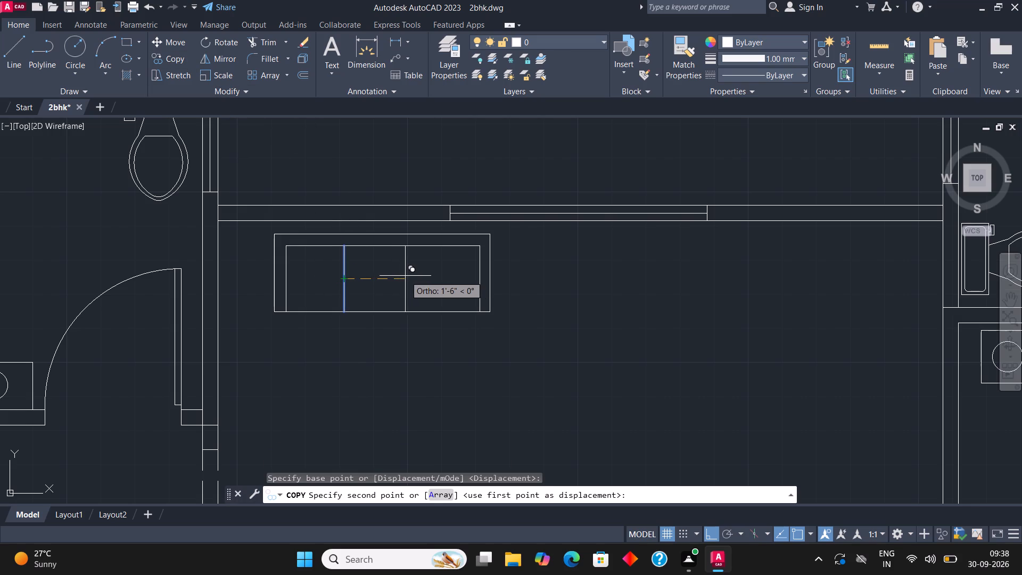
left_click(414, 277)
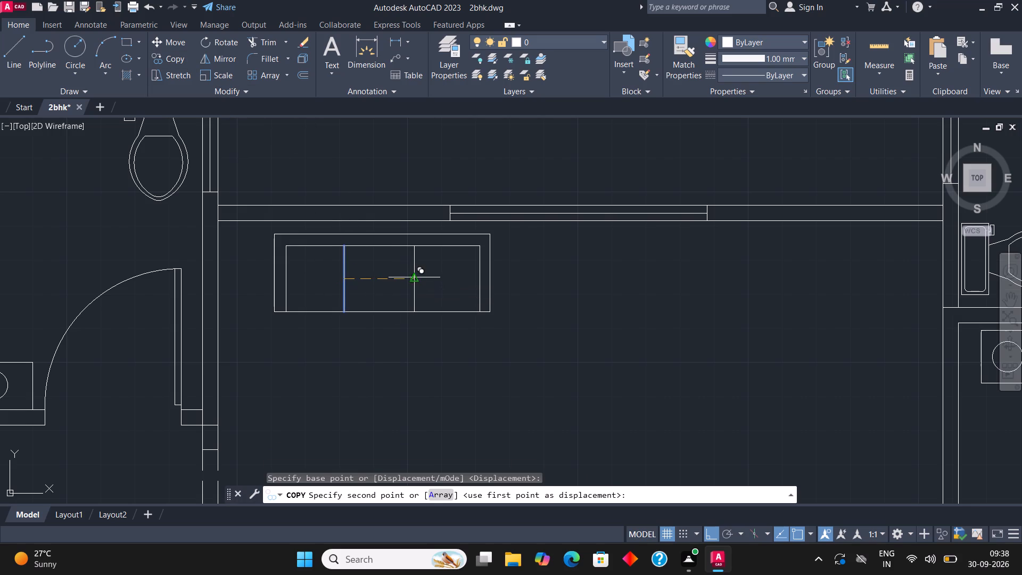
key("Escape")
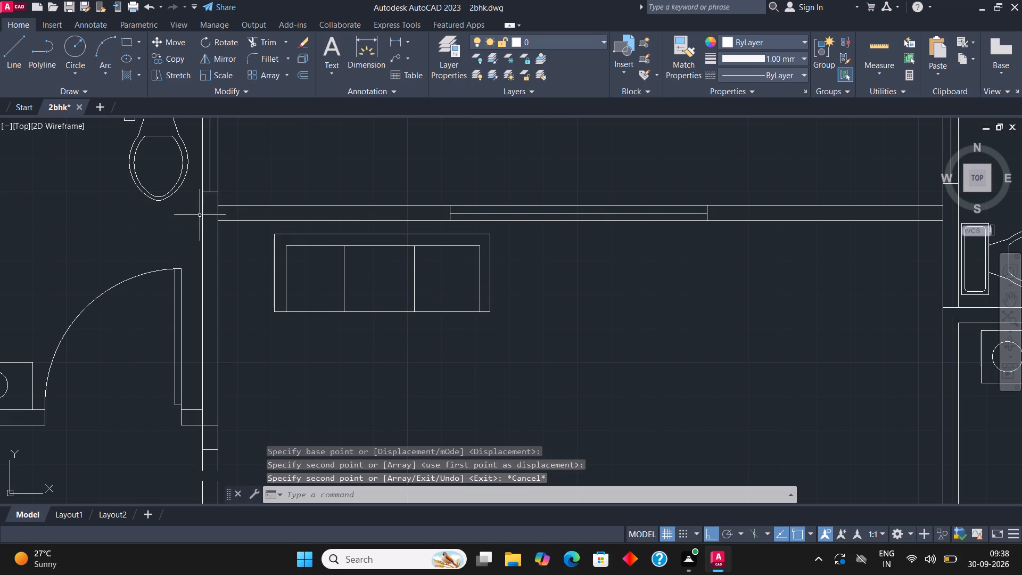
Move the sofa's left seat divider slightly to the right so the three seats are about equally wide.
left_click(344, 275)
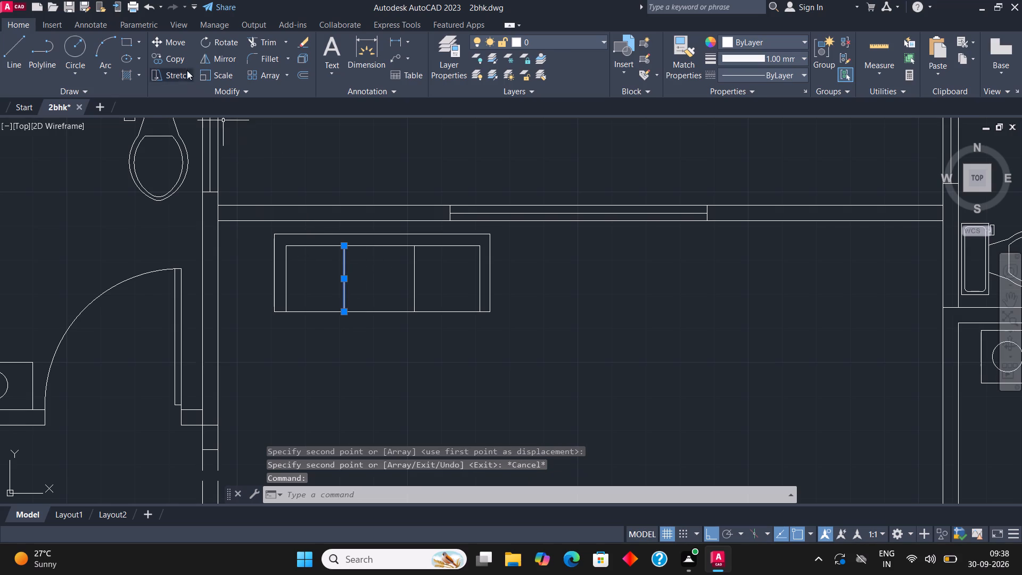
left_click(169, 42)
left_click(344, 277)
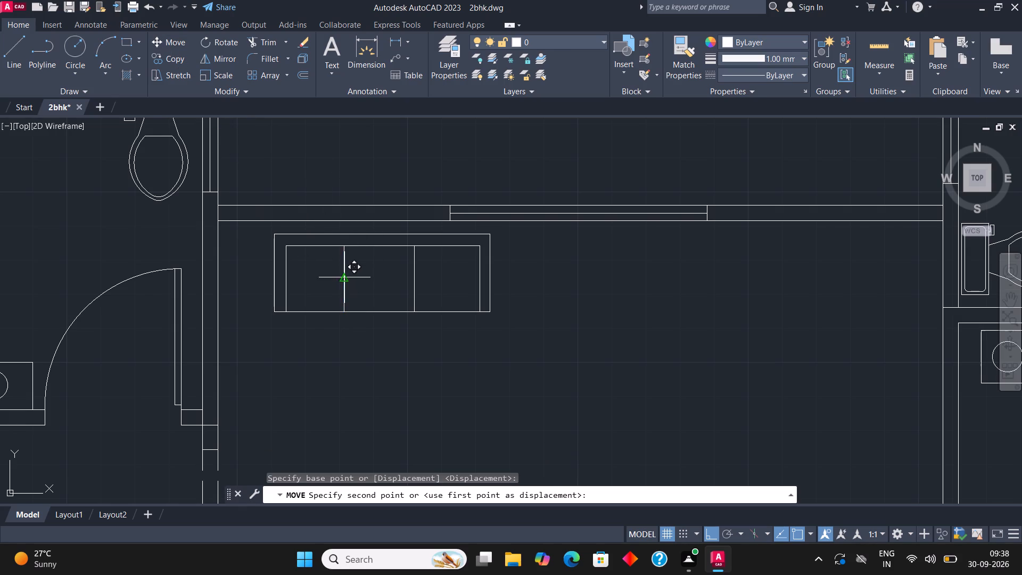
left_click(349, 277)
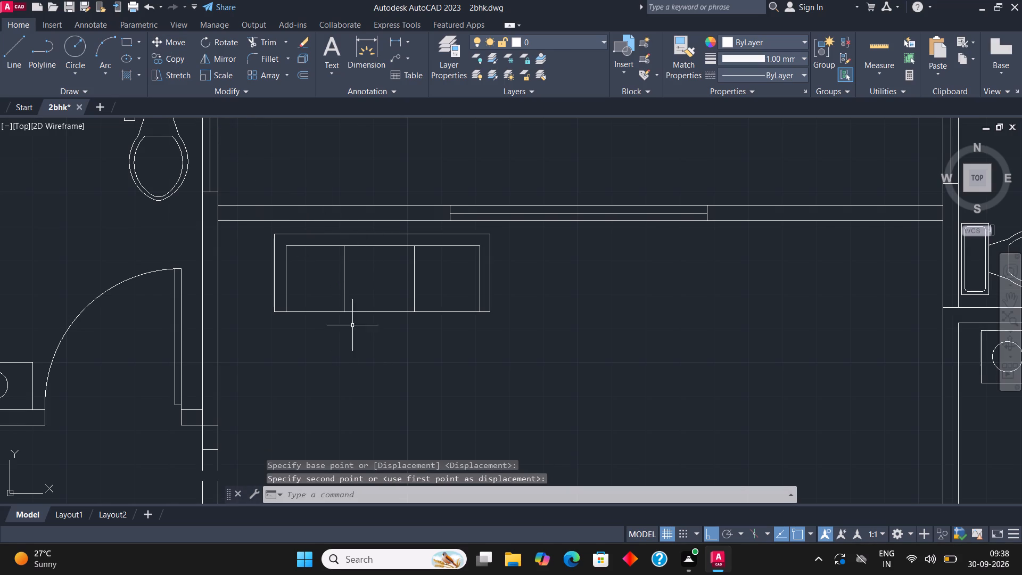
left_click(345, 292)
left_click(172, 38)
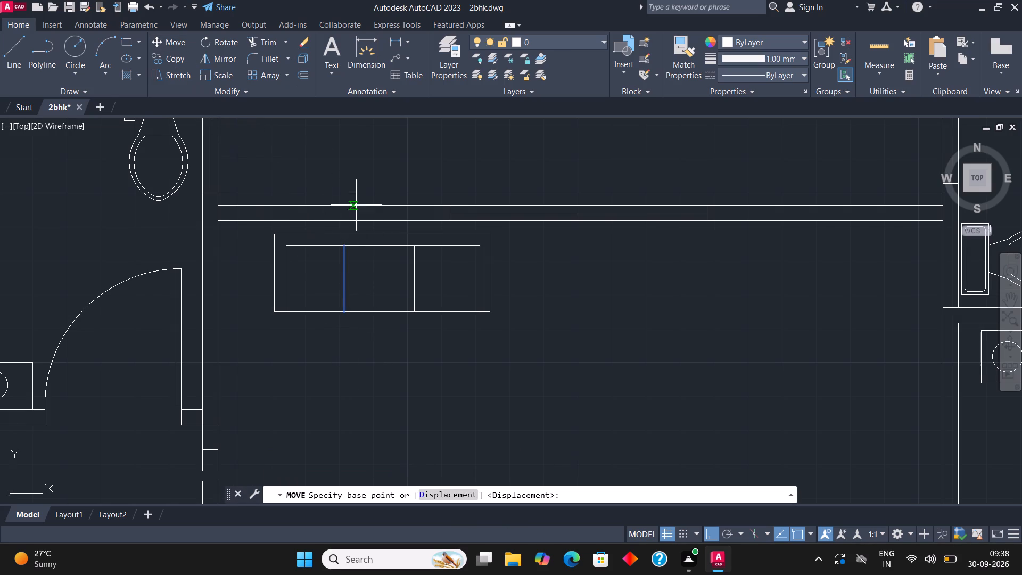
scroll(390, 288, "up", 2)
left_click(270, 262)
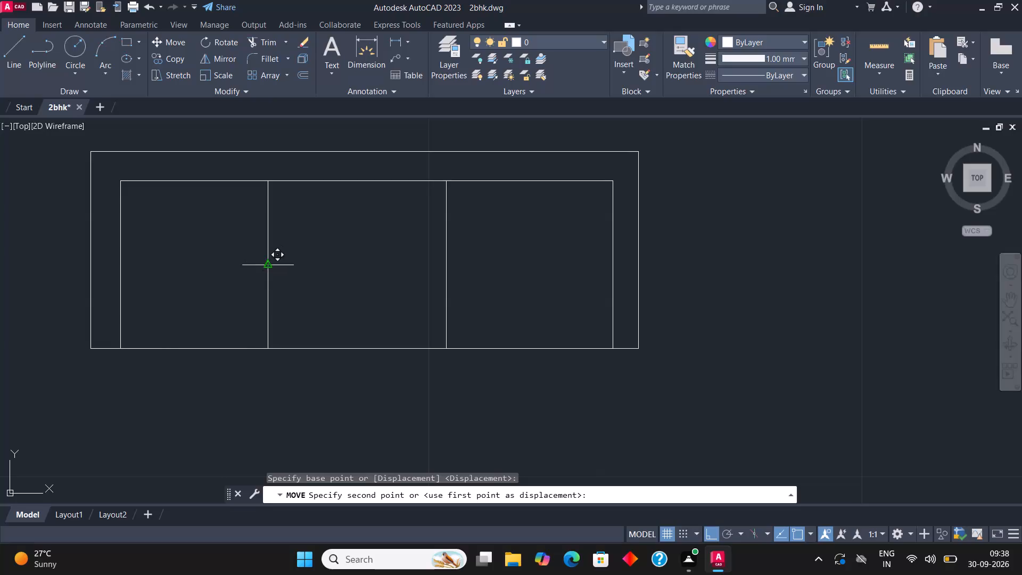
left_click(282, 263)
key("Escape")
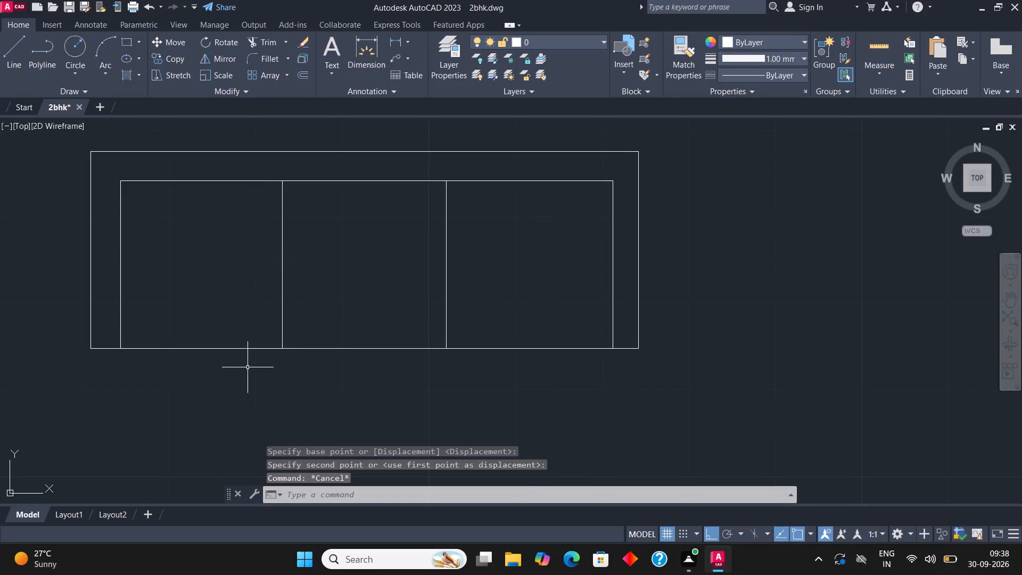
Move the whole three-seat sofa a short distance right along the window wall, leaving space beside it for a side table.
scroll(30, 221, "down", 4)
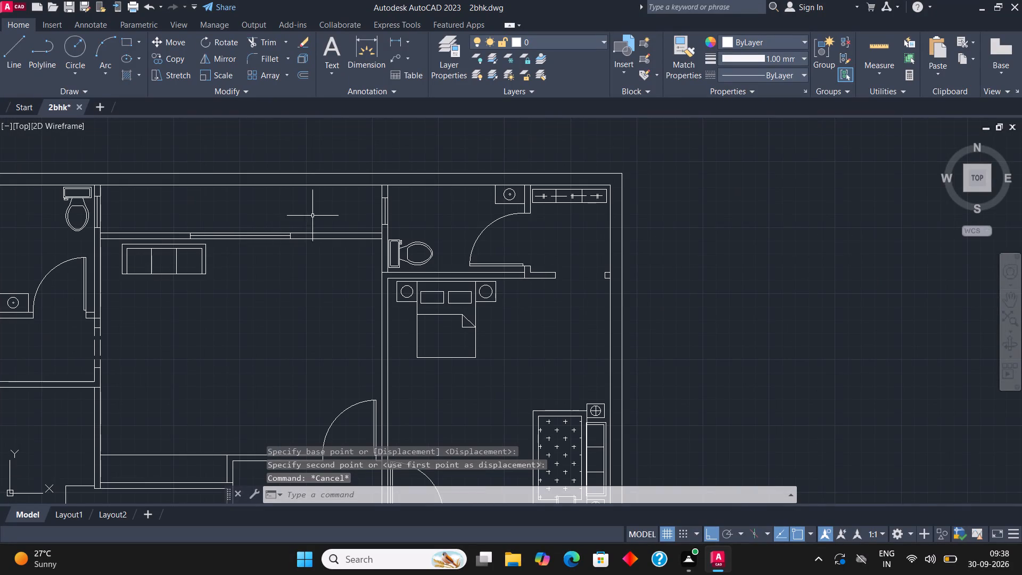
scroll(326, 232, "down", 1)
scroll(172, 244, "up", 3)
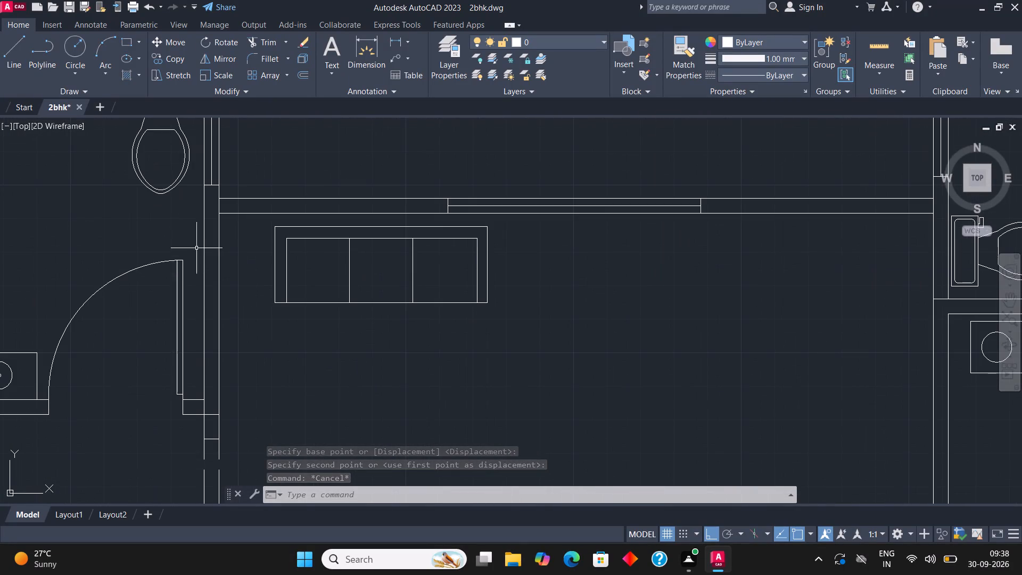
scroll(401, 274, "down", 1)
left_click(484, 299)
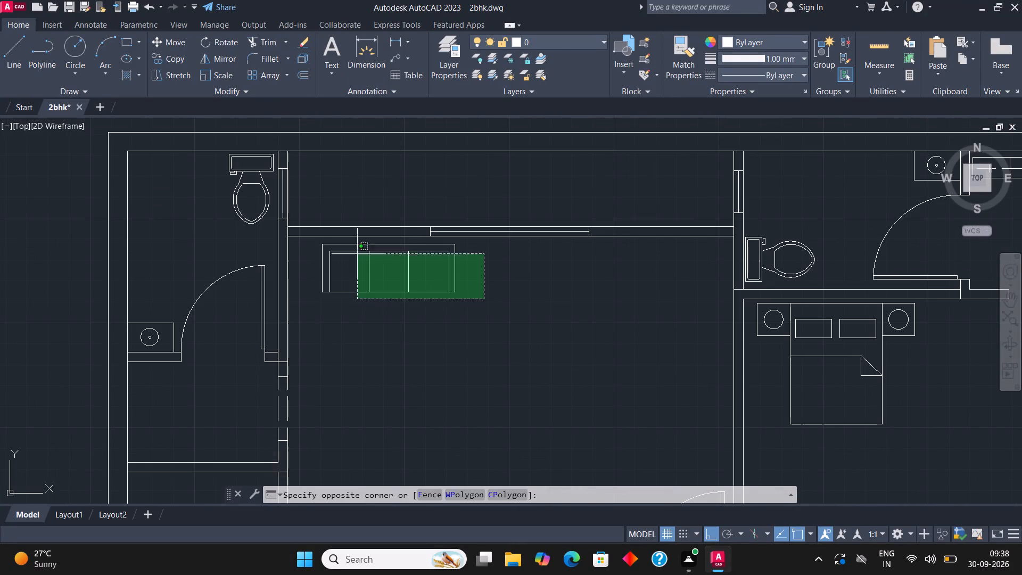
left_click(306, 242)
left_click(166, 42)
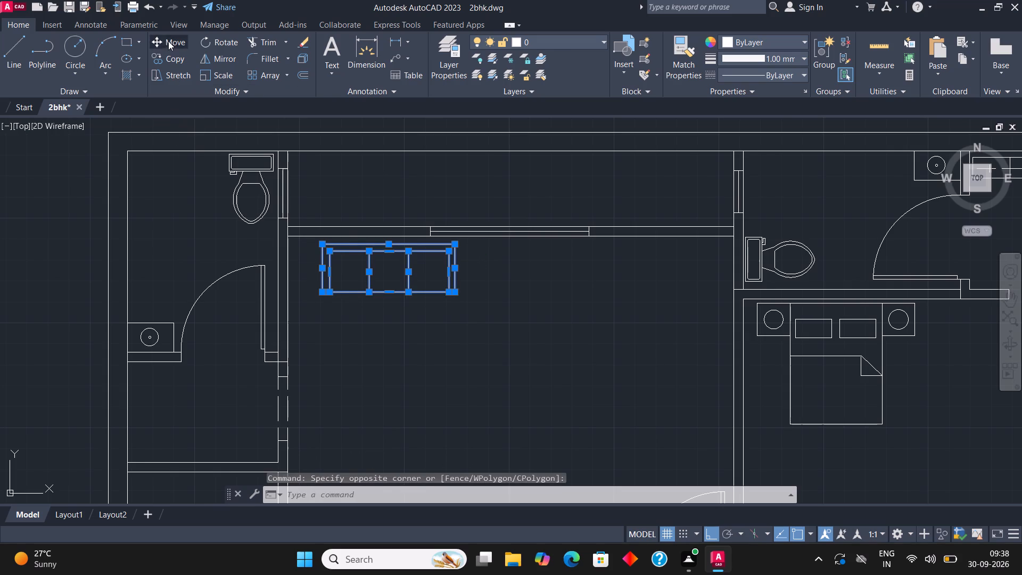
left_click(349, 272)
left_click(377, 274)
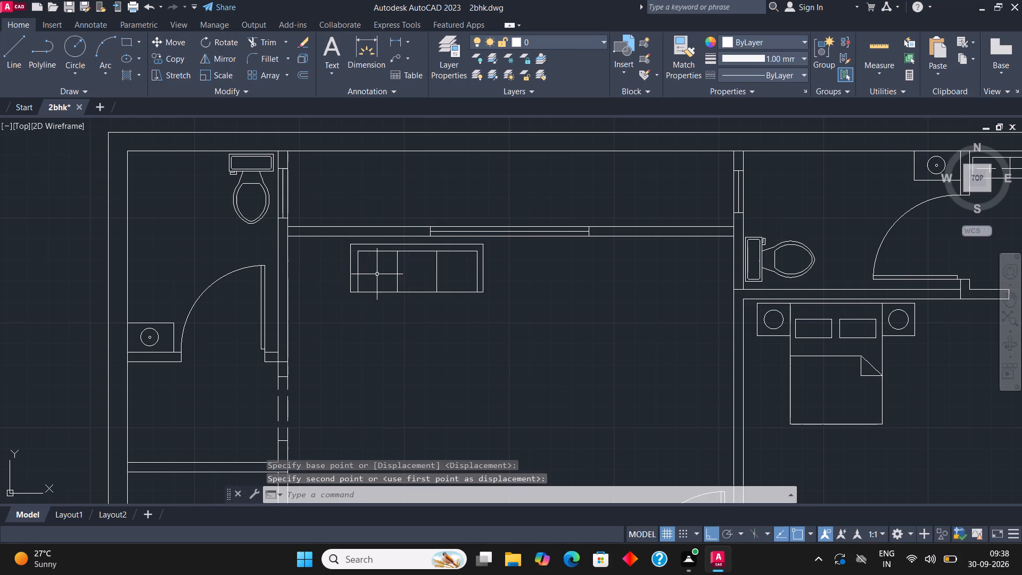
Draw a nearly square side table rectangle just left of the sofa, with its upper edge level with the sofa's back.
scroll(376, 274, "up", 2)
left_click(123, 43)
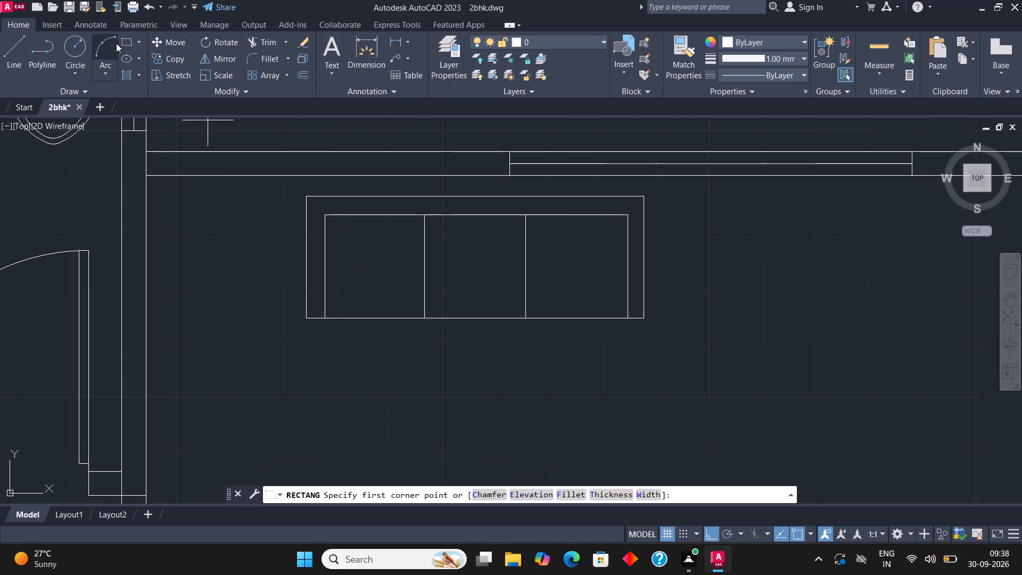
left_click(286, 197)
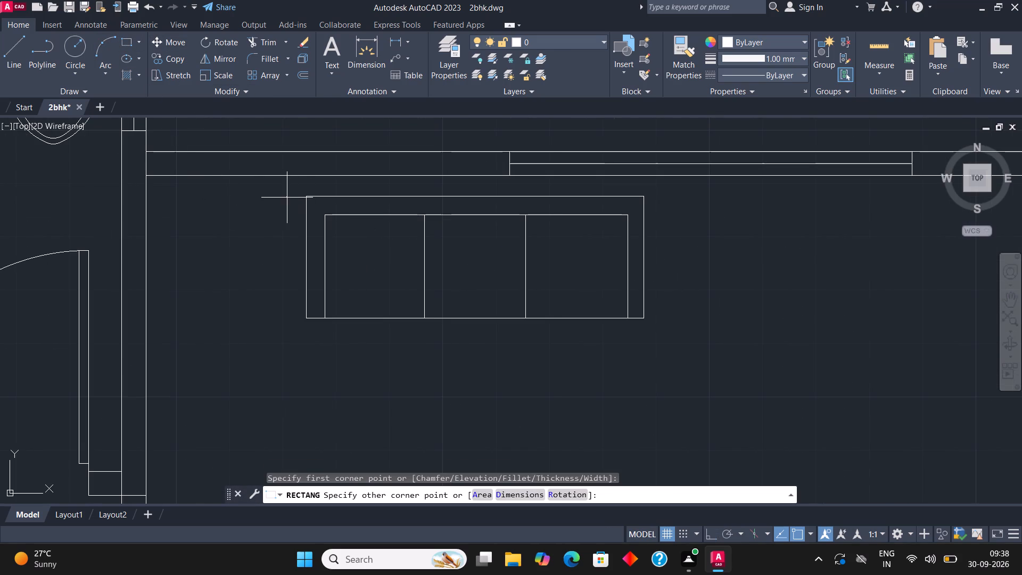
left_click(182, 297)
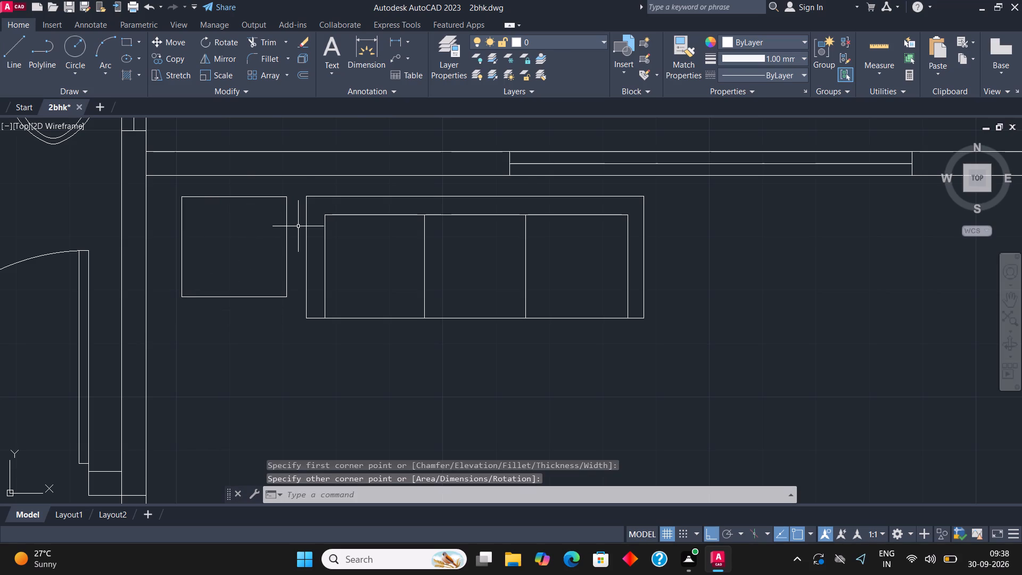
Draw a lamp circle with a radius of about 6" centred in the side table.
scroll(298, 226, "up", 1)
left_click(84, 46)
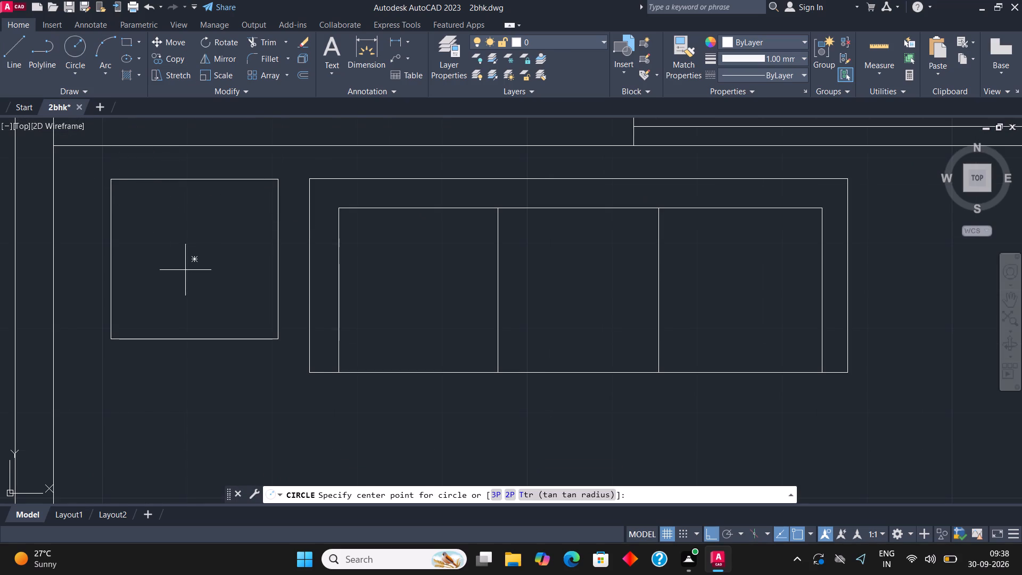
left_click(194, 258)
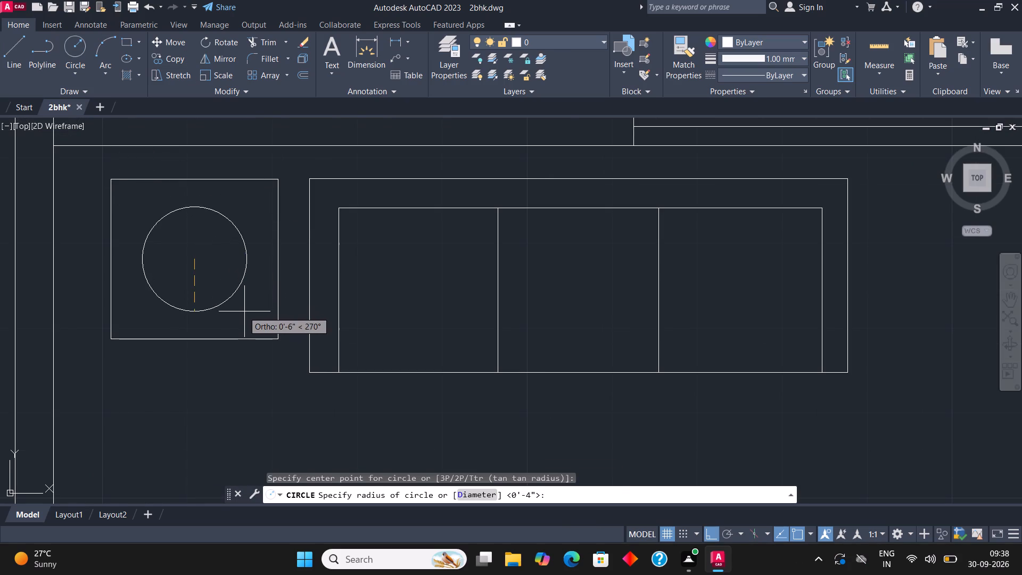
left_click(245, 311)
Draw vertical and horizontal cross lines through the centre of the lamp circle on the side table beside the sofa.
left_click(12, 52)
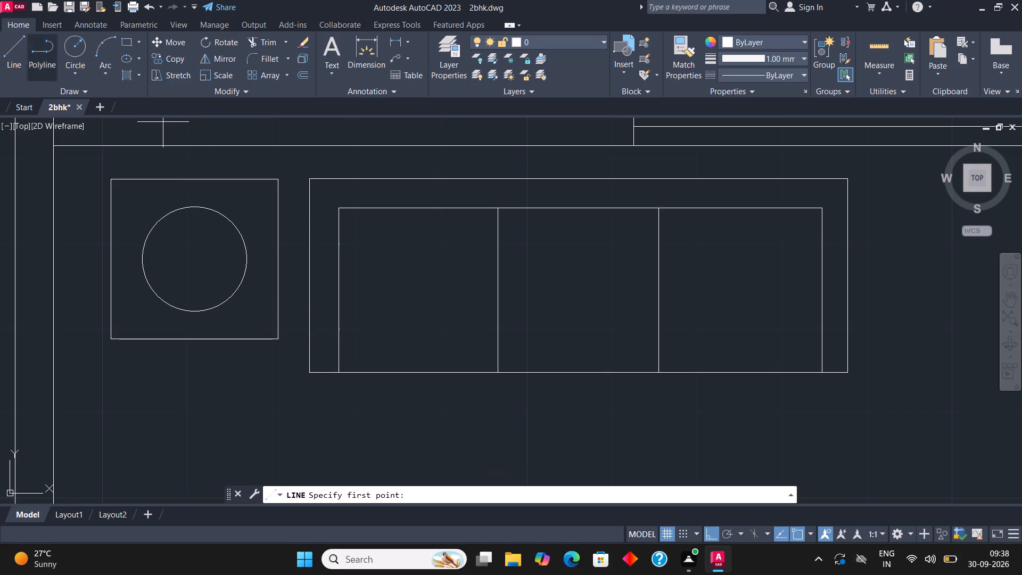
left_click(196, 261)
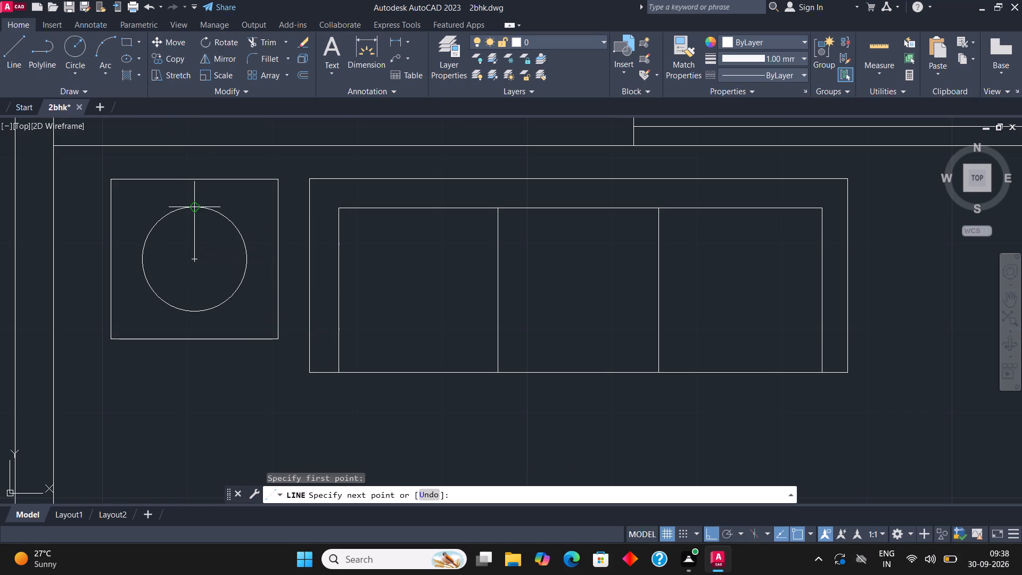
left_click(196, 210)
left_click(195, 315)
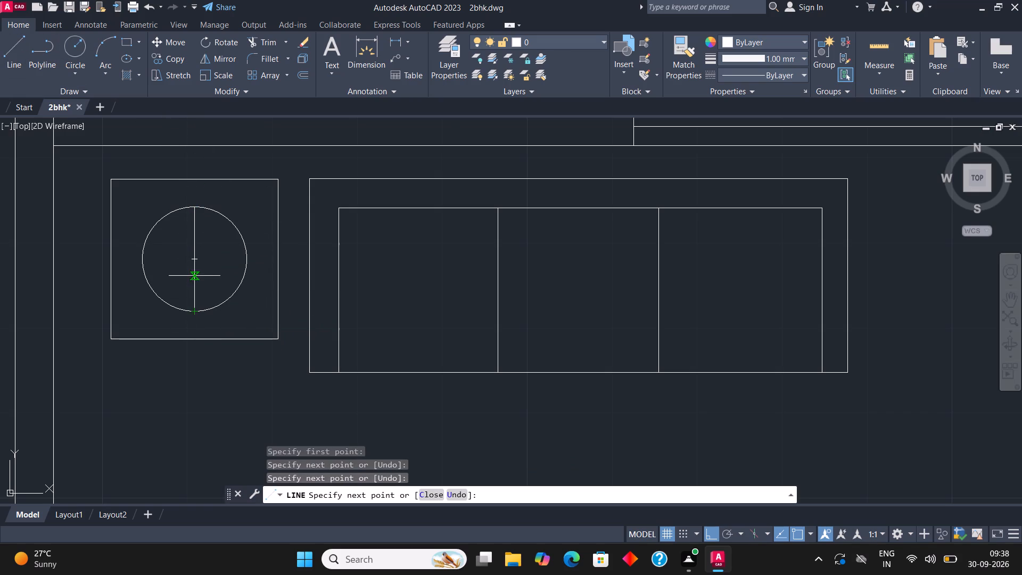
left_click(197, 262)
left_click(249, 262)
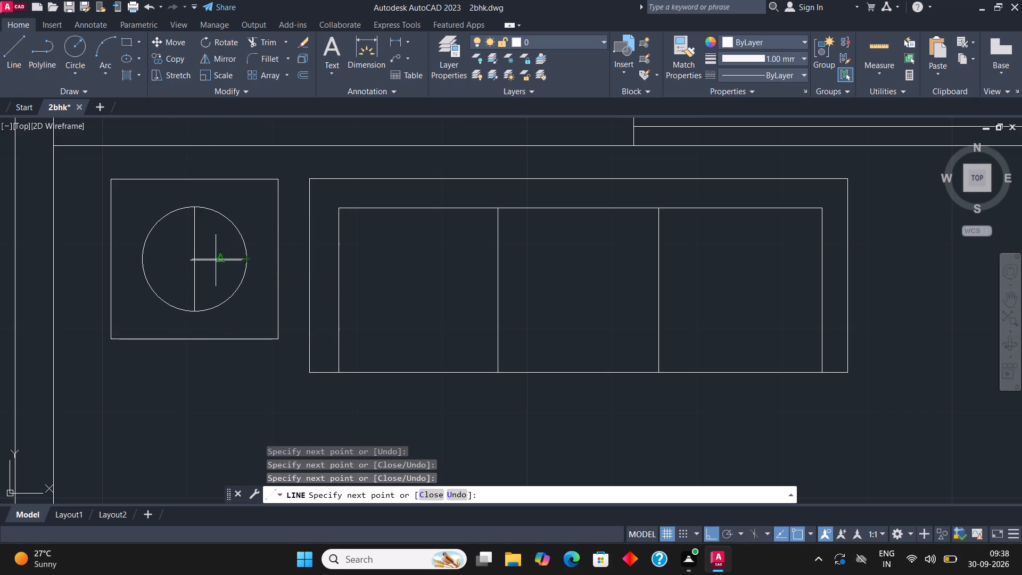
left_click(147, 260)
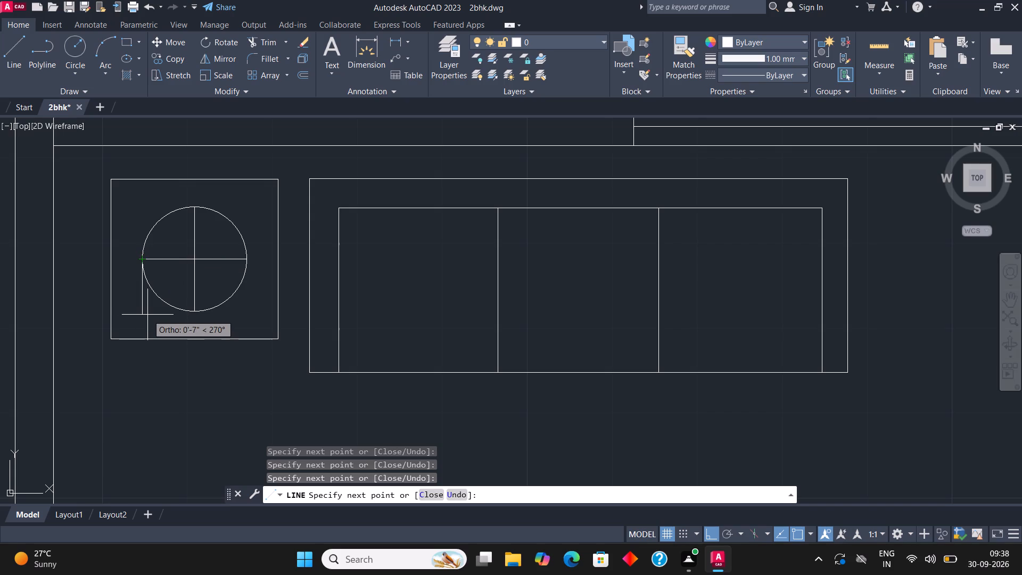
key("Escape")
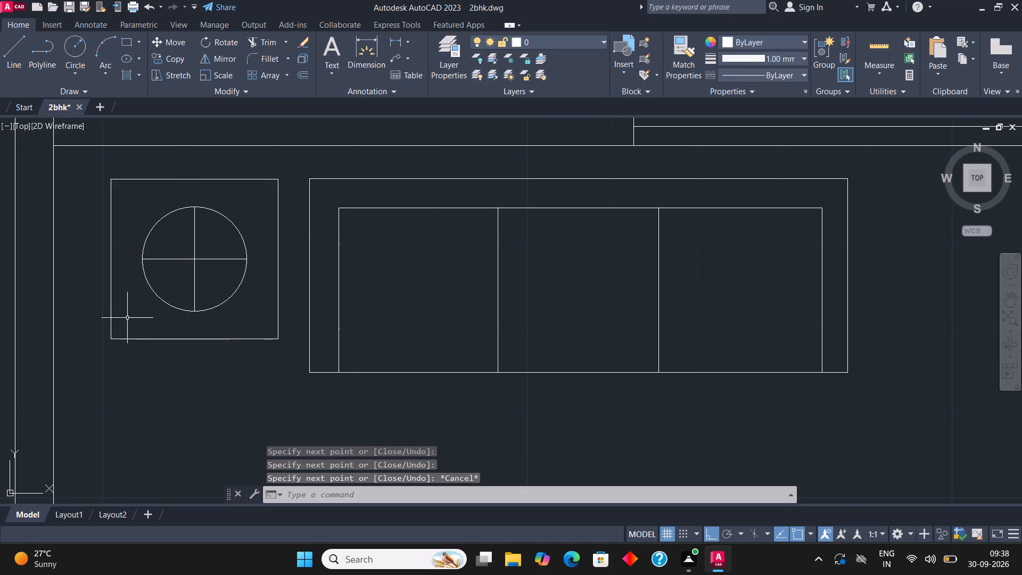
Copy the side table with its lamp about 7'-5" horizontally to the other end of the sofa.
scroll(133, 331, "down", 4)
scroll(159, 333, "up", 3)
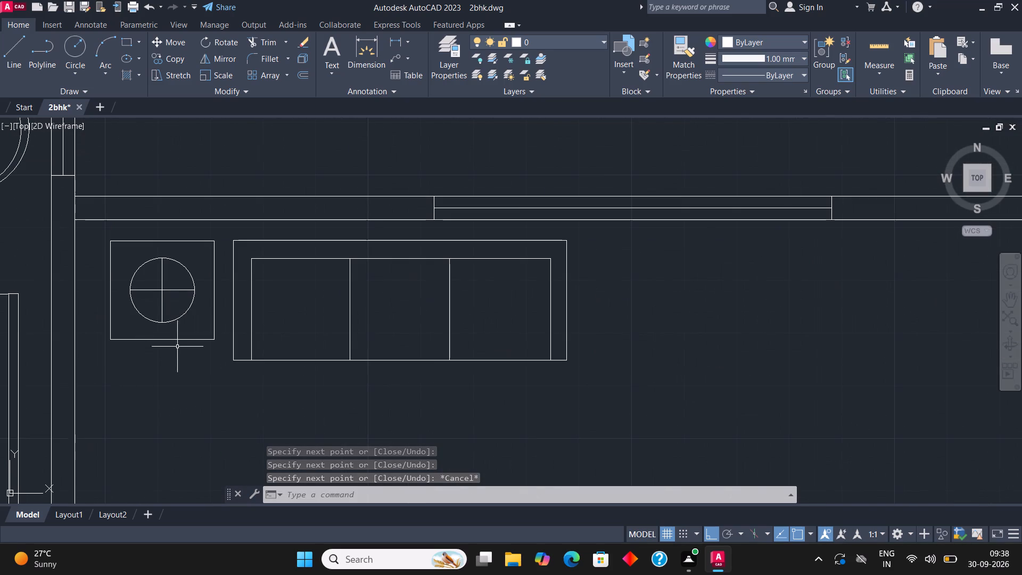
left_click(189, 363)
left_click(108, 246)
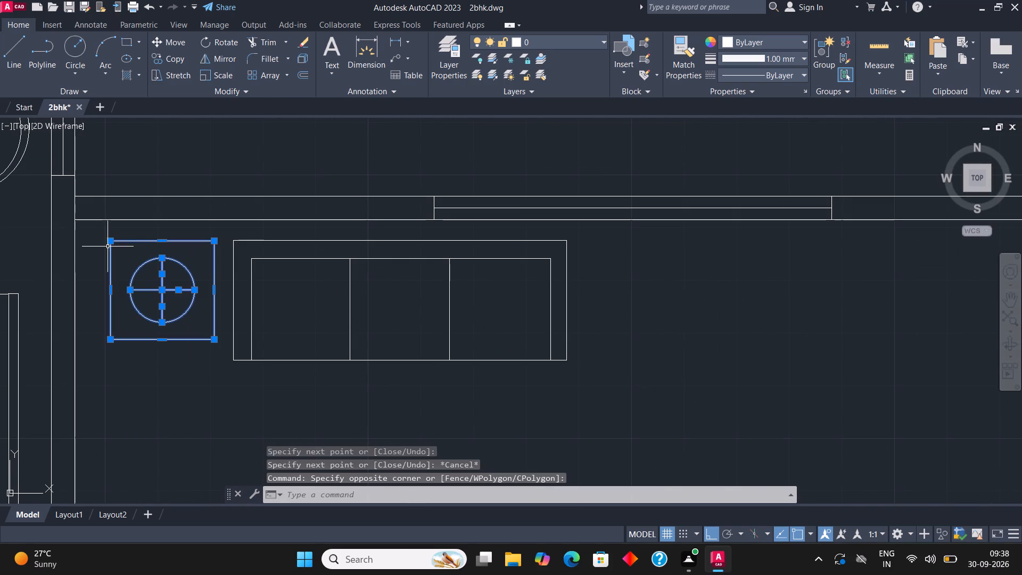
left_click(172, 59)
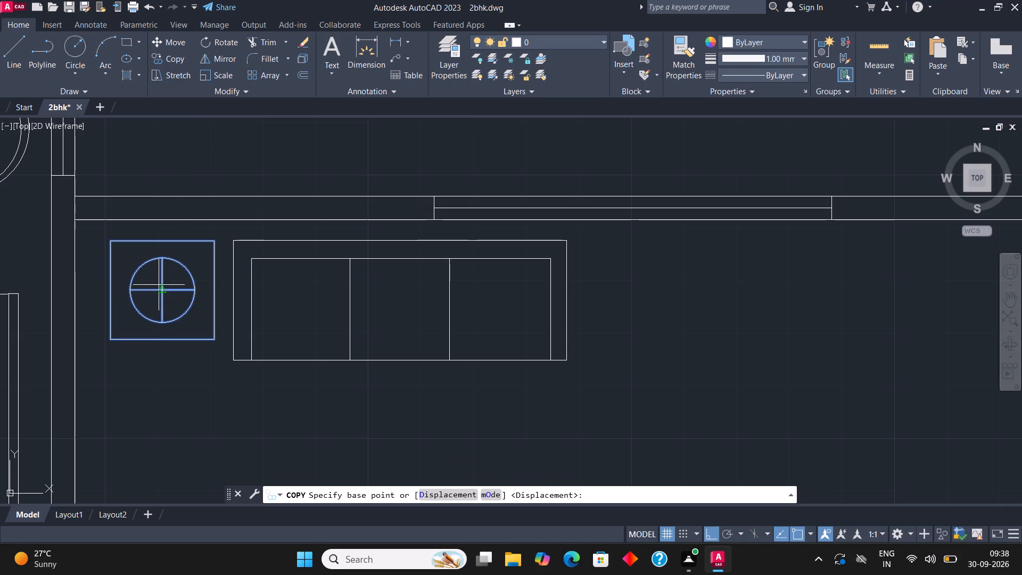
left_click(159, 285)
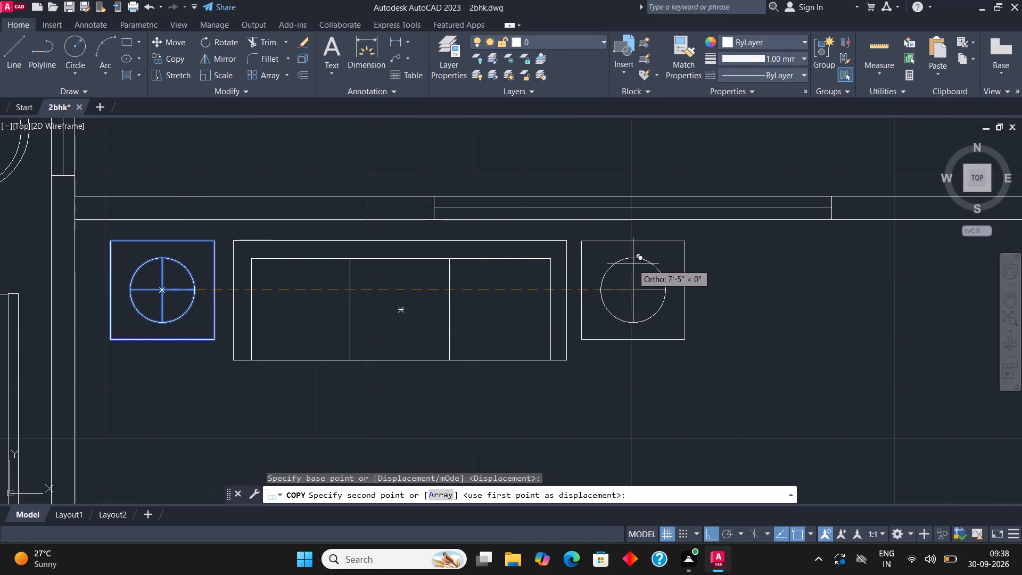
left_click(637, 264)
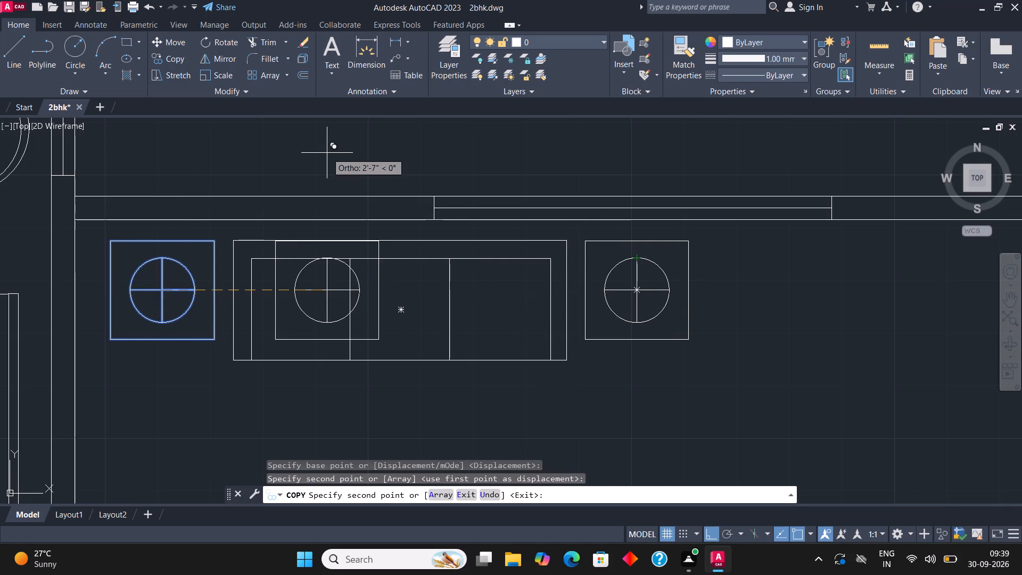
key("Escape")
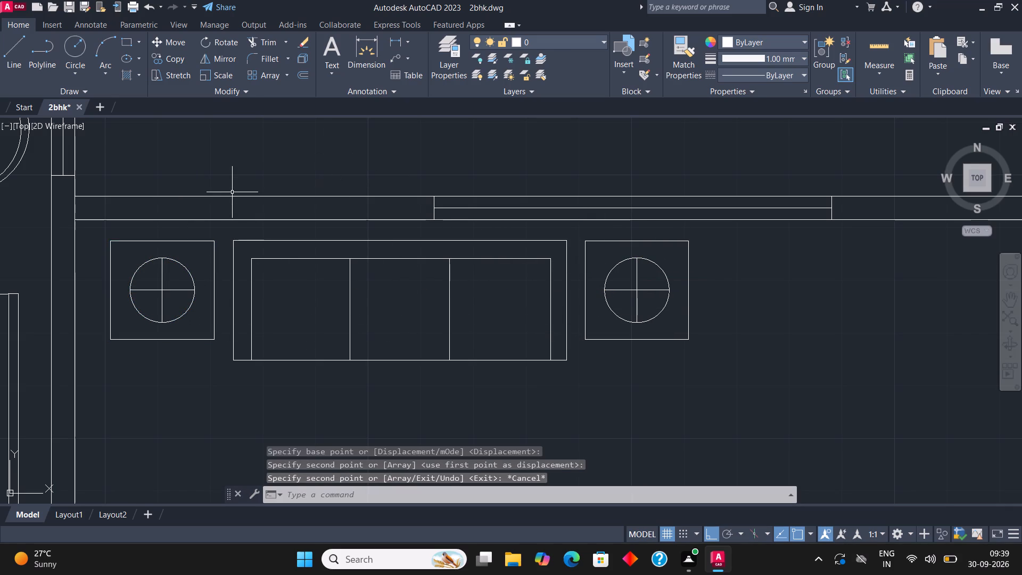
Draw horizontal and vertical cross lines through the lamp circle on the bed's left side table.
scroll(238, 193, "down", 2)
scroll(346, 182, "down", 2)
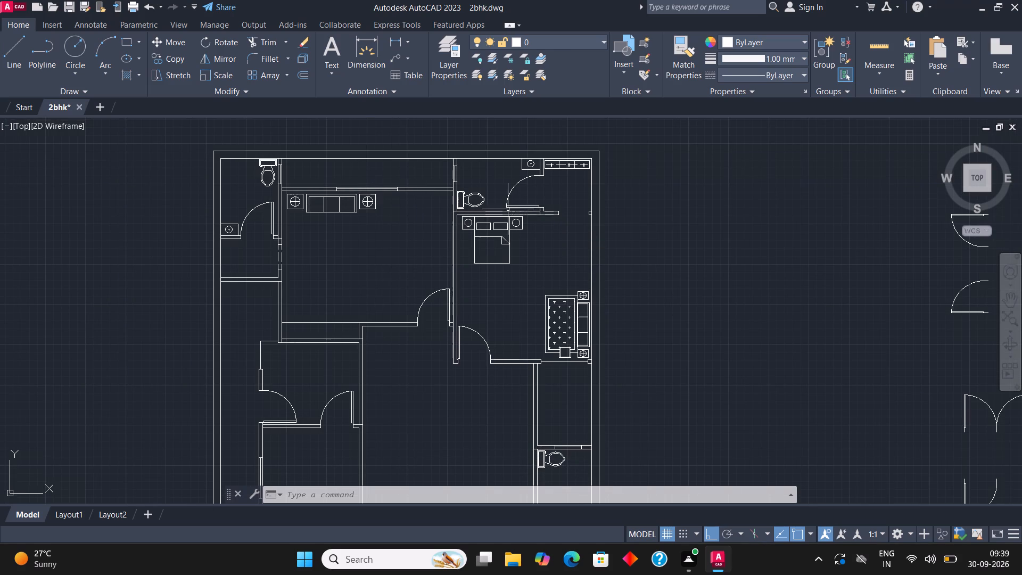
scroll(481, 196, "up", 2)
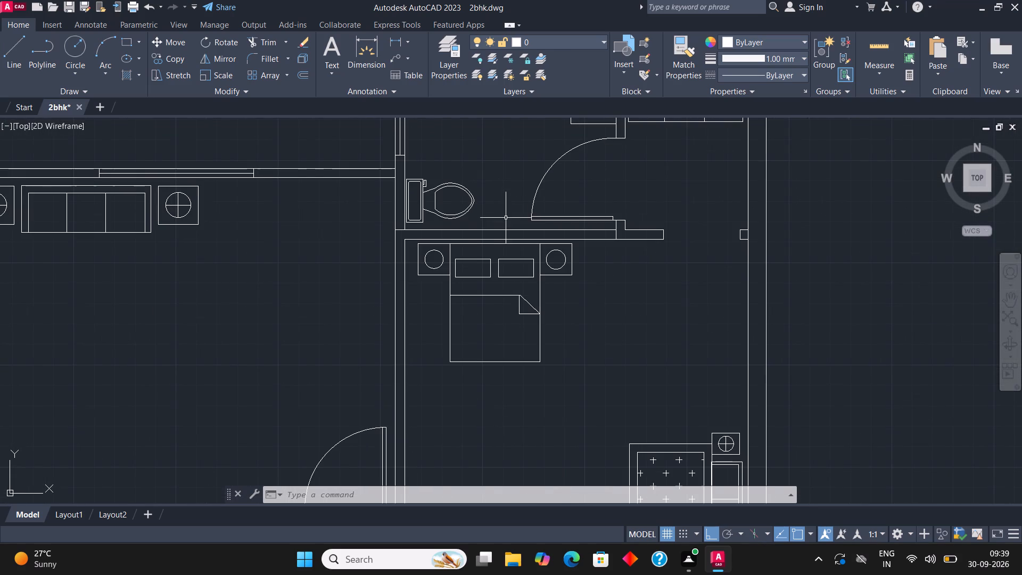
scroll(556, 293, "up", 2)
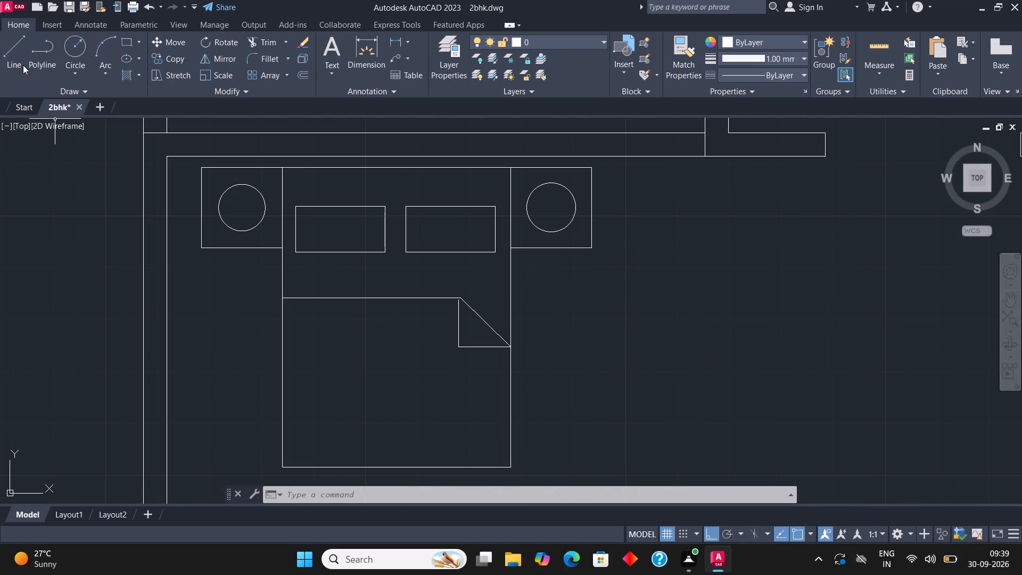
left_click(13, 50)
scroll(219, 187, "up", 2)
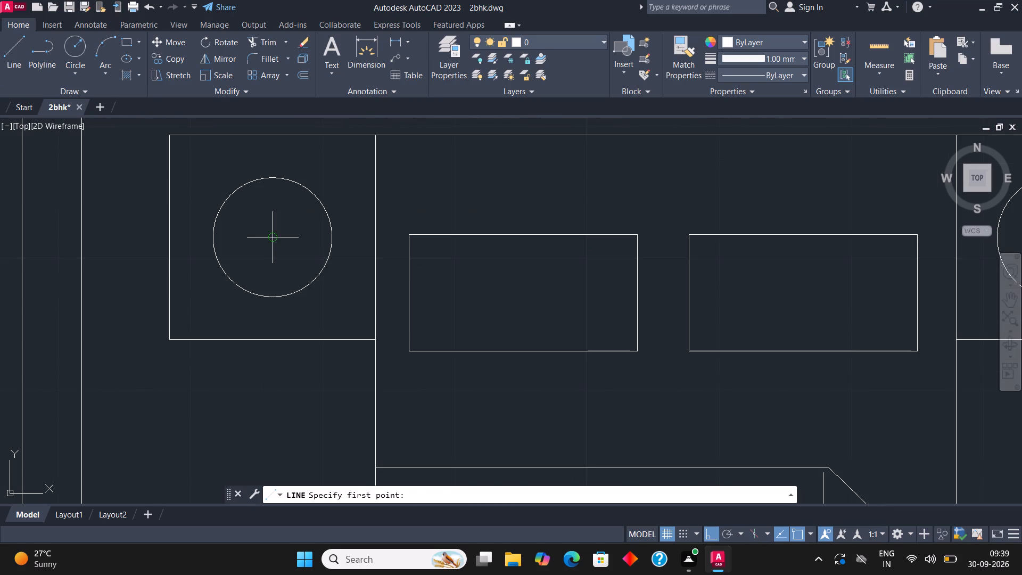
left_click(272, 236)
left_click(216, 238)
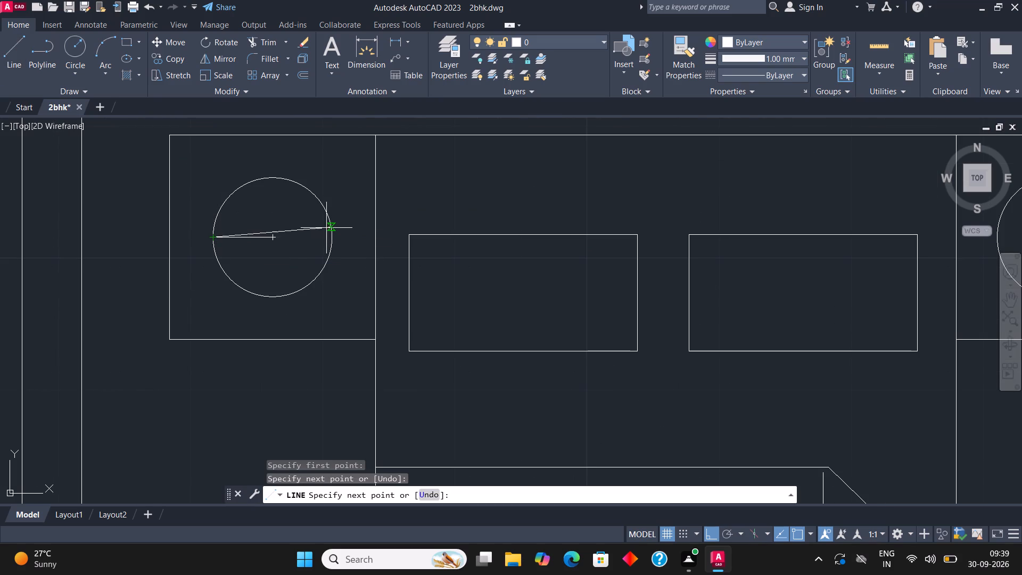
left_click(332, 236)
left_click(272, 240)
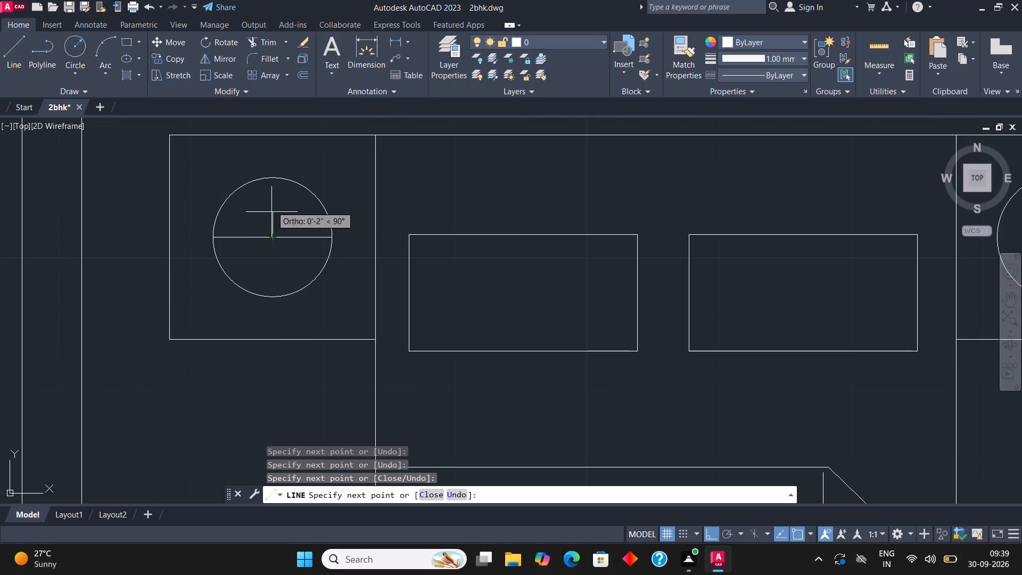
left_click(271, 175)
left_click(274, 292)
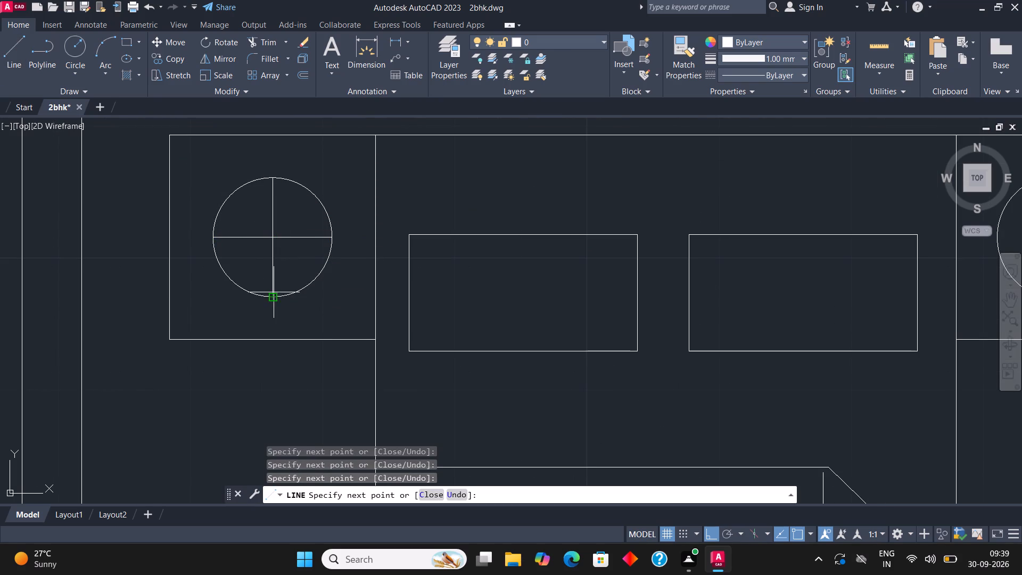
Draw vertical and horizontal cross lines through the lamp circle on the bed's right side table.
left_click(22, 48)
scroll(122, 234, "down", 1)
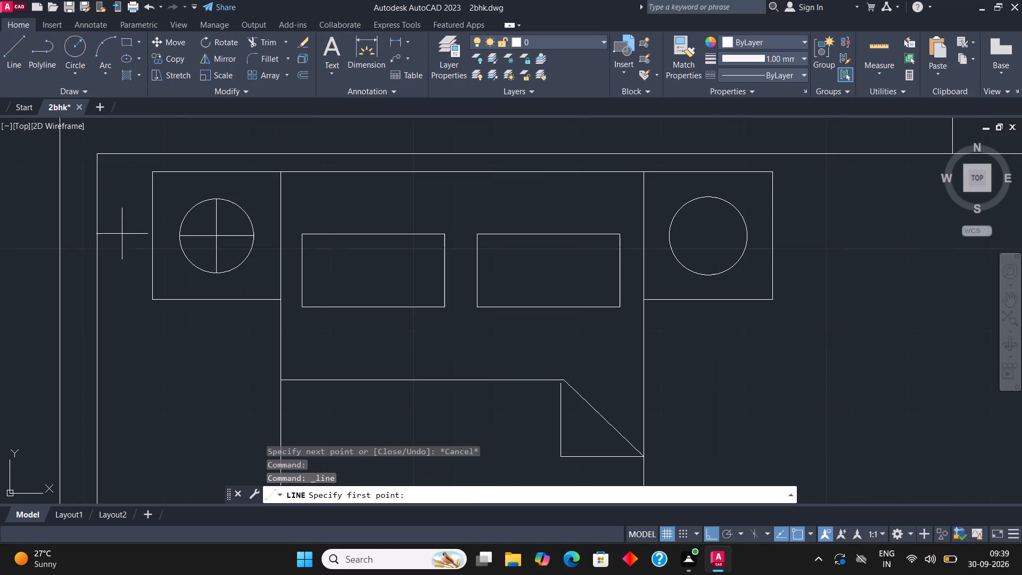
scroll(756, 248, "up", 1)
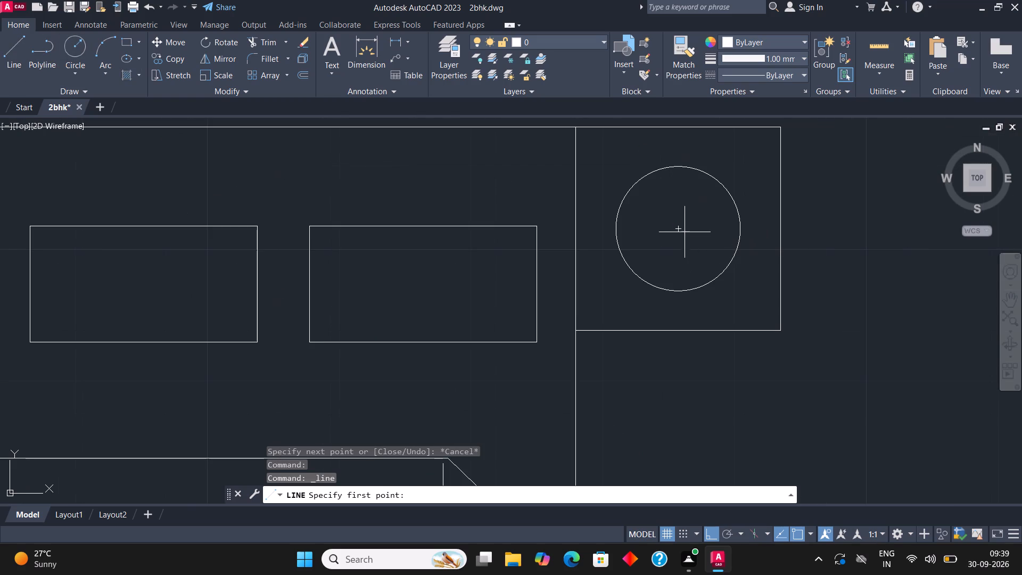
left_click(680, 229)
left_click(679, 164)
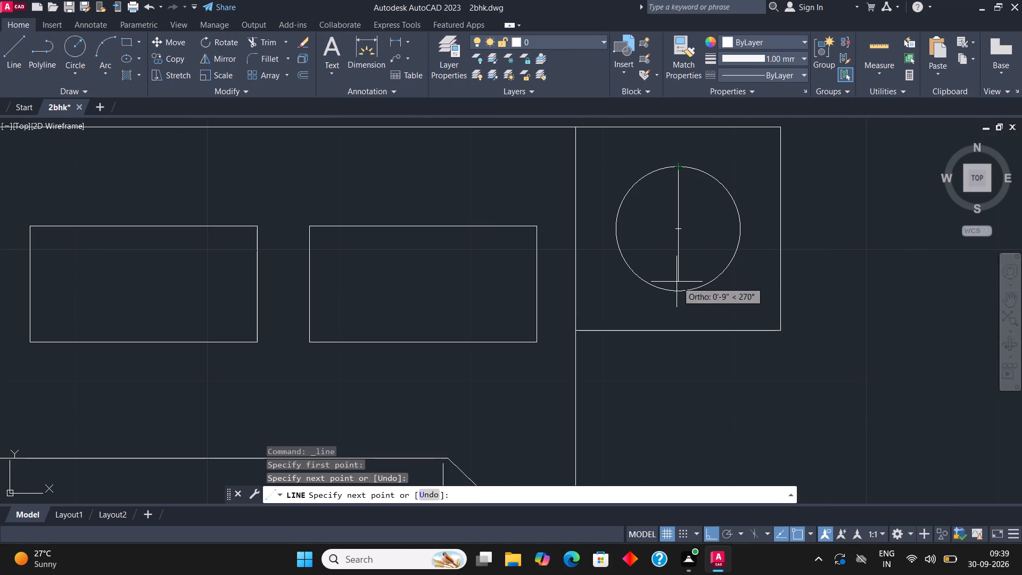
left_click(679, 289)
left_click(679, 227)
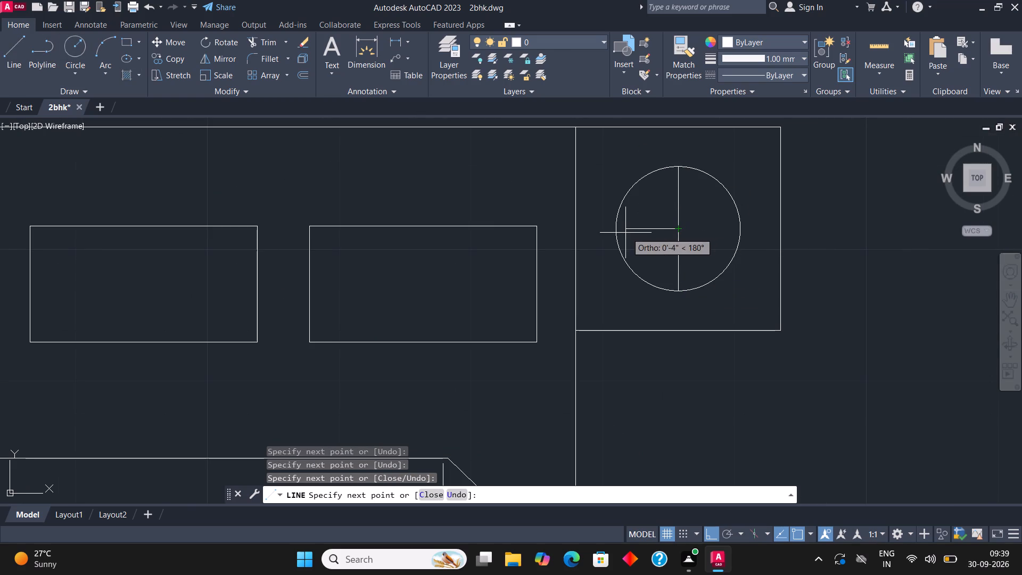
left_click(616, 232)
left_click(740, 229)
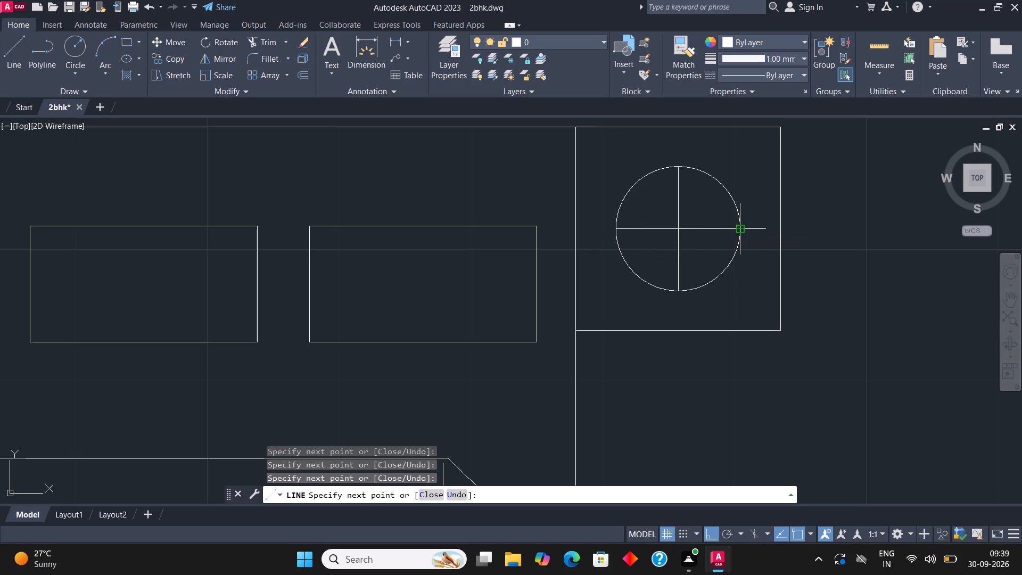
key("Escape")
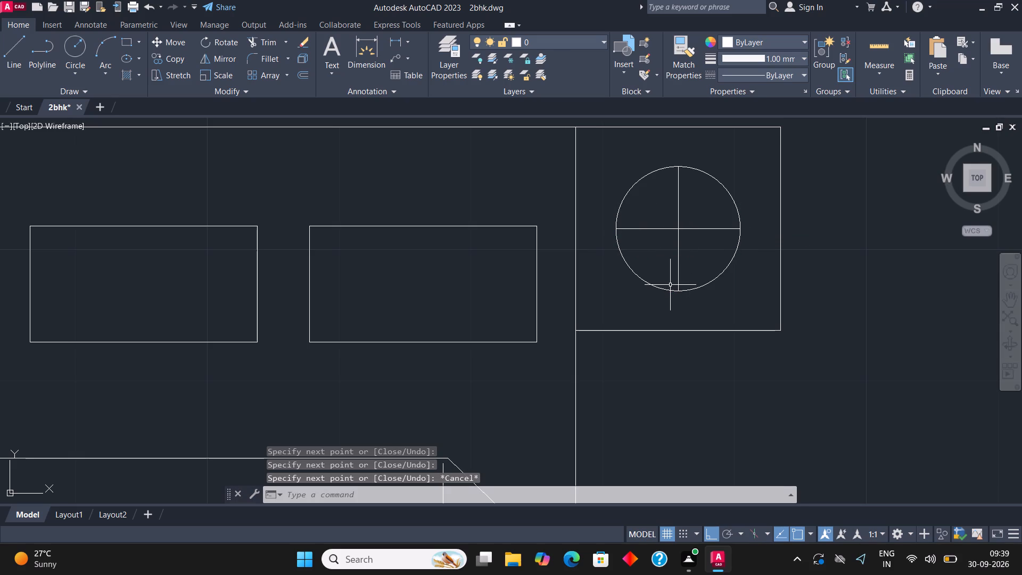
Copy the bed with its pillows, side tables and lamps horizontally to the empty area right of the floor plan.
scroll(640, 281, "down", 2)
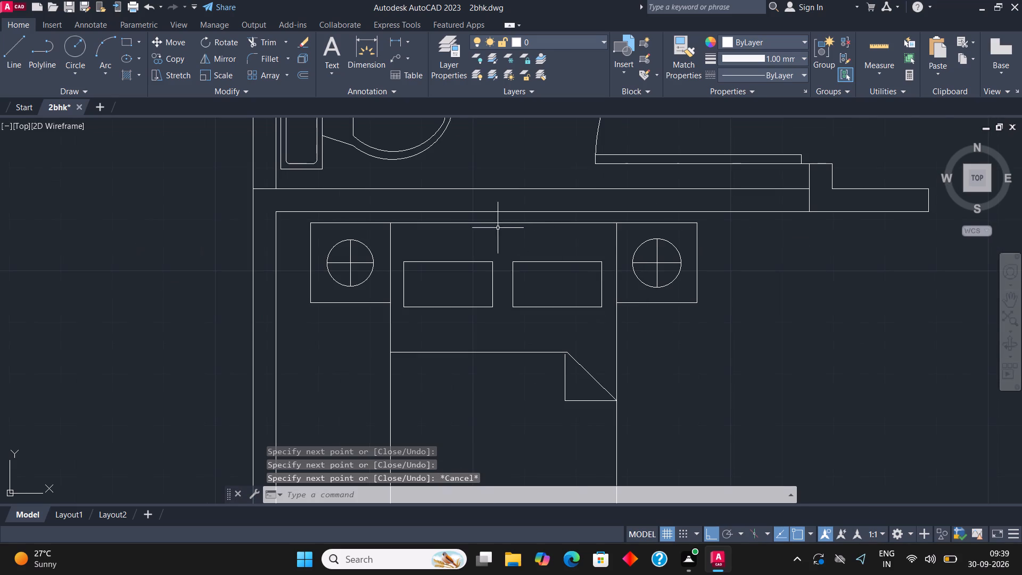
scroll(520, 272, "down", 3)
scroll(554, 313, "up", 2)
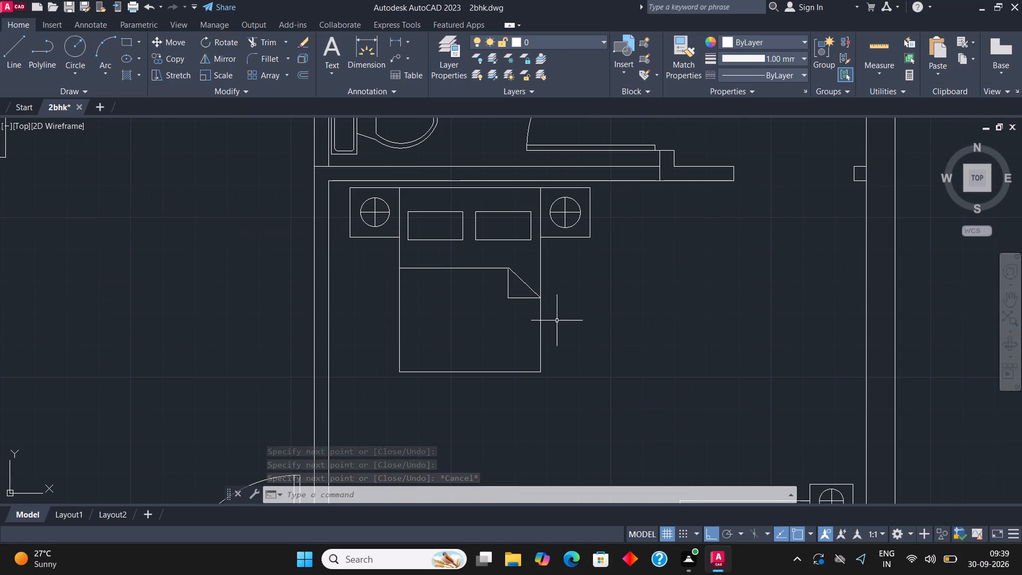
left_click(601, 417)
left_click(344, 191)
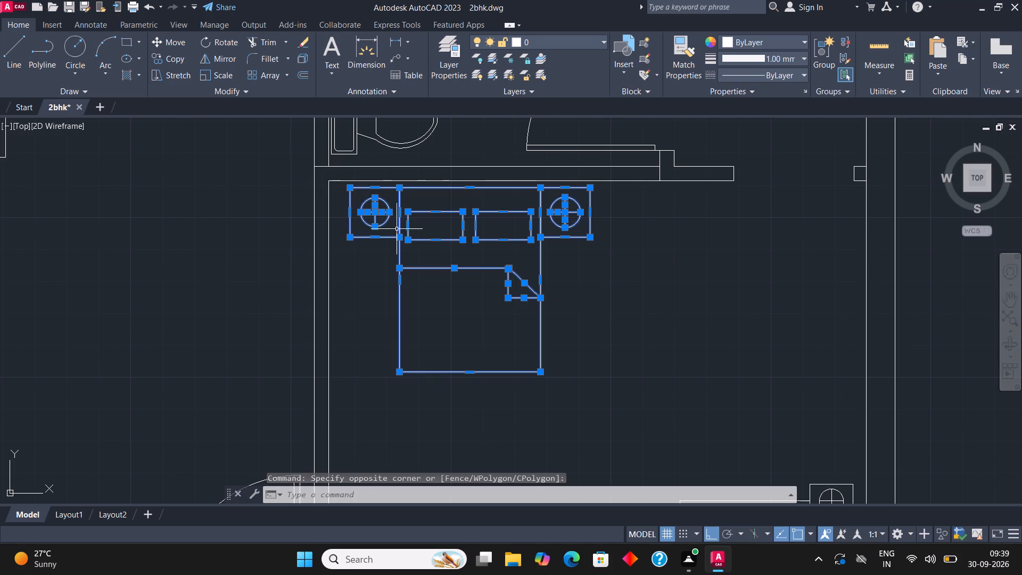
left_click(180, 60)
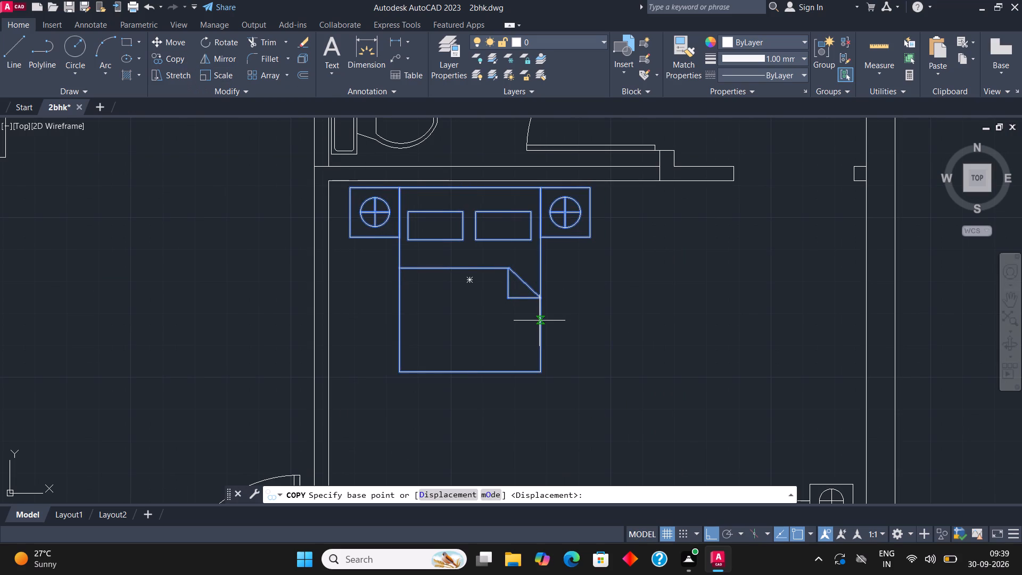
left_click(539, 321)
scroll(611, 298, "down", 2)
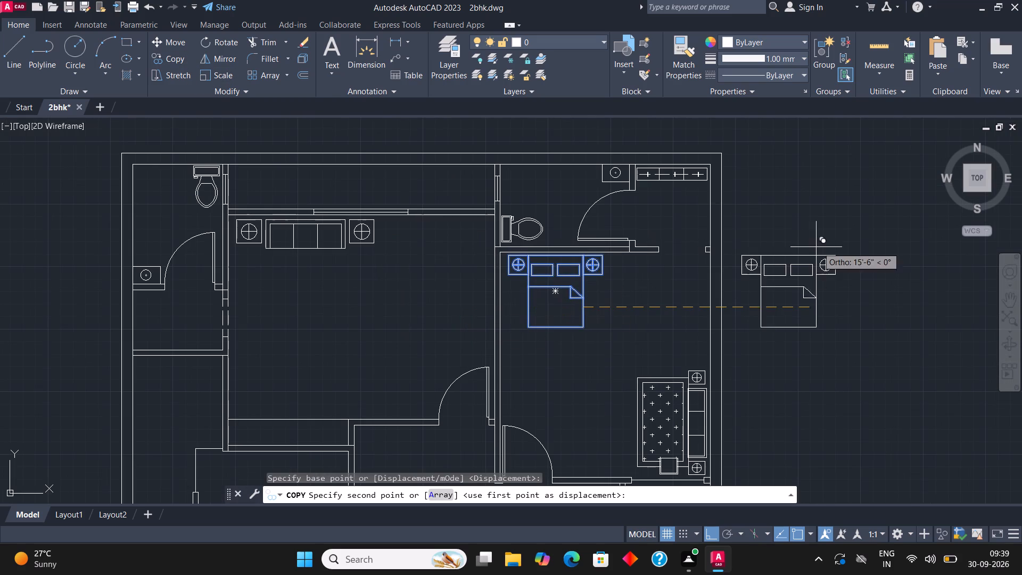
left_click(830, 247)
key("Escape")
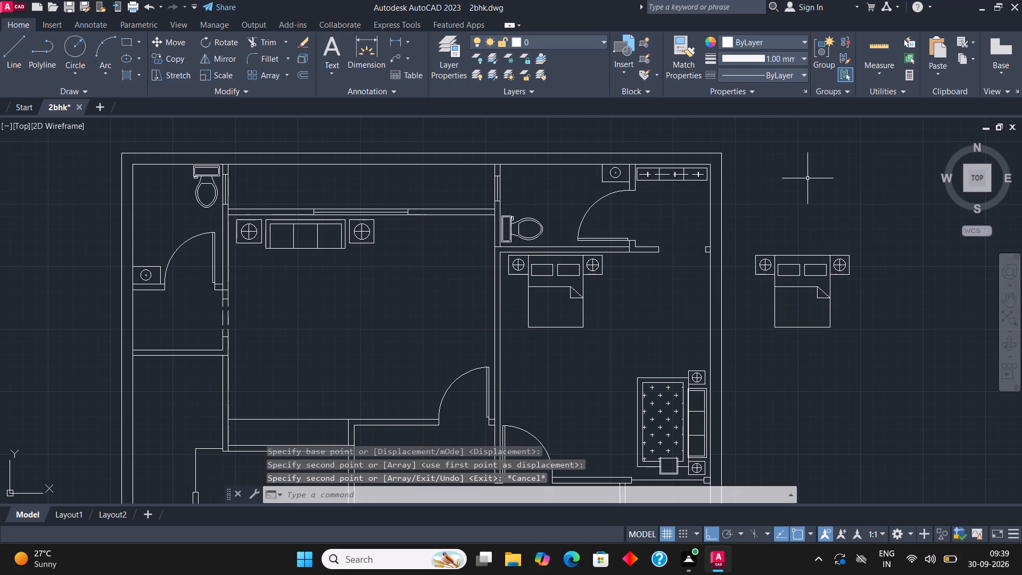
Rotate the copied bed set outside the plan by 270° so its headboard faces right.
scroll(433, 335, "down", 1)
scroll(757, 318, "up", 2)
left_click(597, 428)
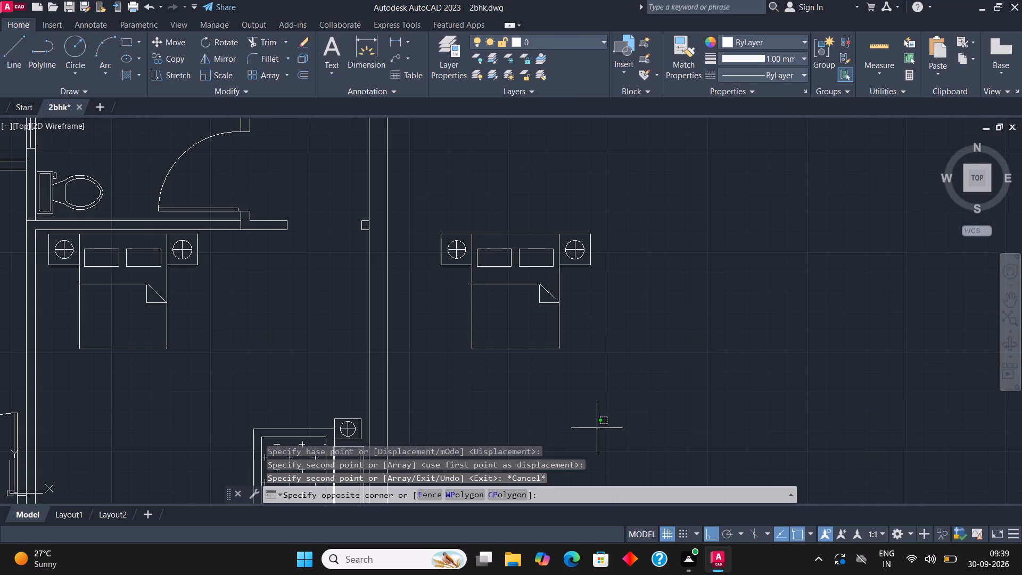
left_click(422, 190)
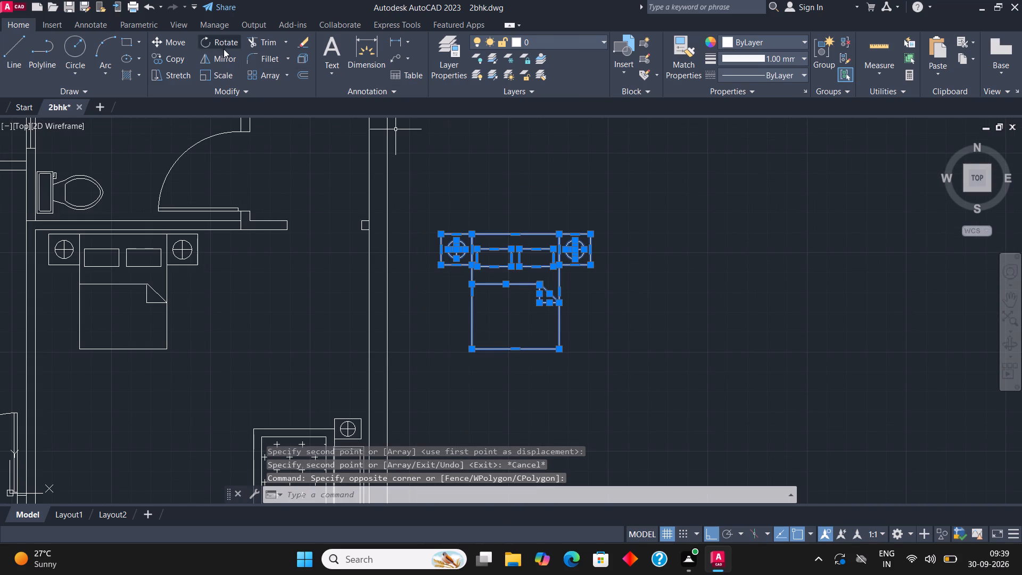
left_click(224, 46)
left_click(605, 273)
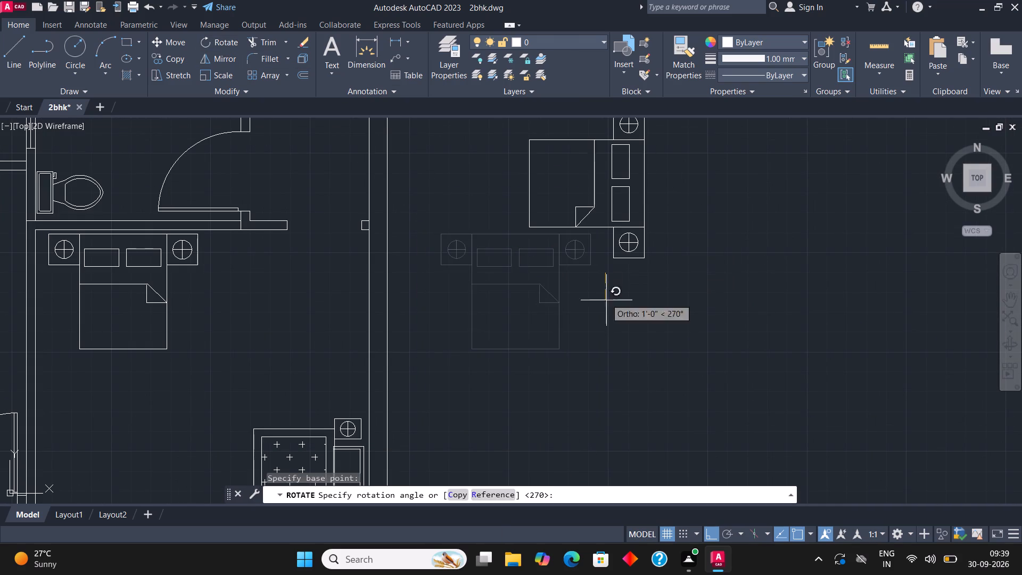
left_click(598, 334)
Set the rotation of the copied bed set outside the plan to 270°.
scroll(626, 381, "down", 1)
left_click(659, 316)
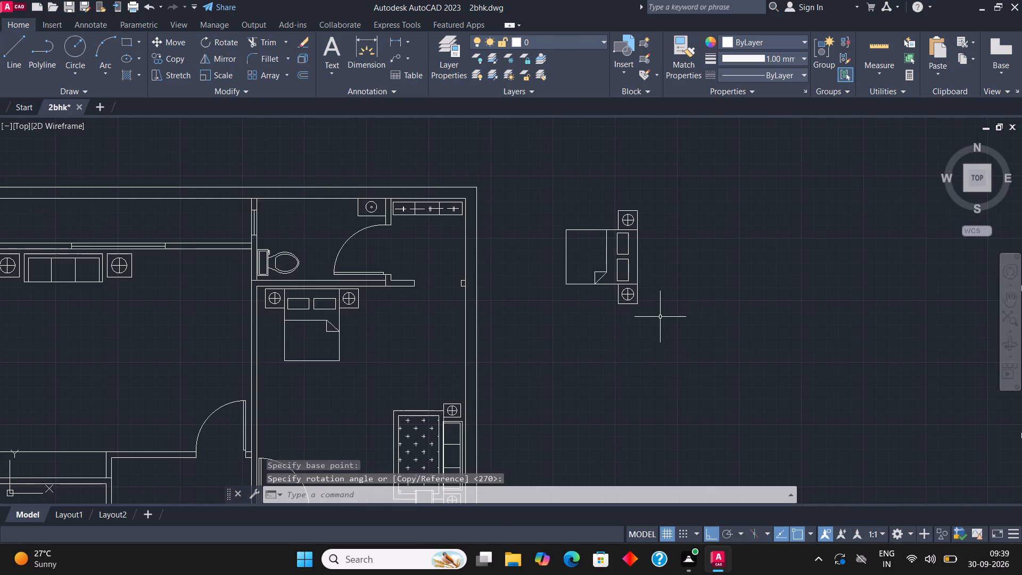
Move the rotated bed set with its side tables into the three-seat sofa's room, headboard beside the right wall, with ortho off.
left_click(537, 160)
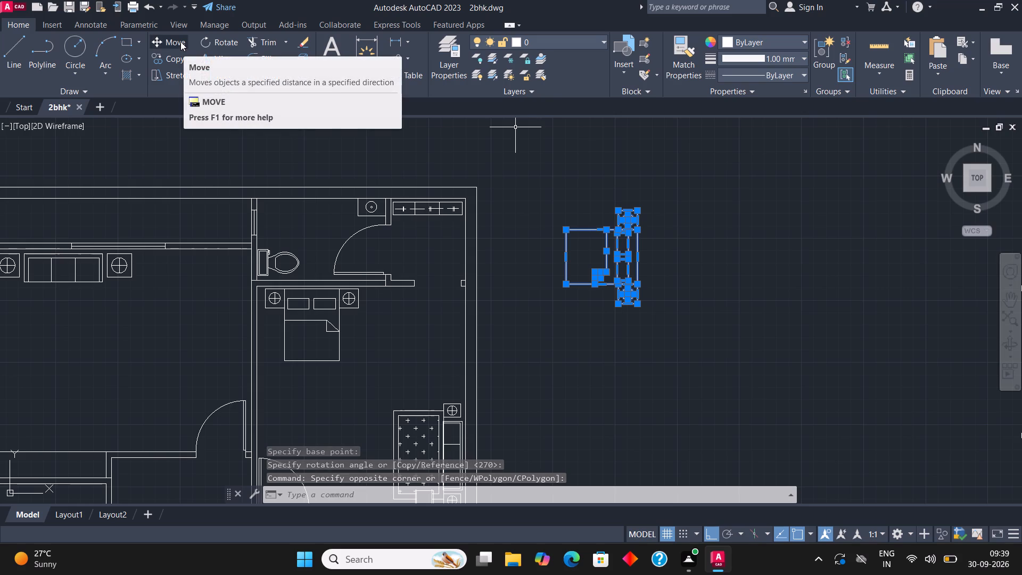
left_click(179, 42)
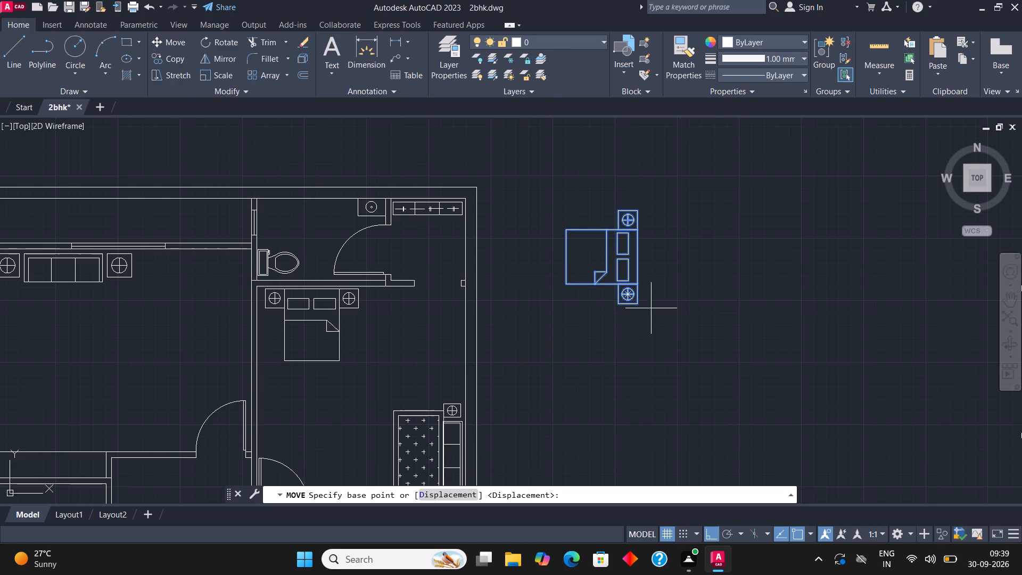
left_click(639, 303)
scroll(665, 337, "down", 2)
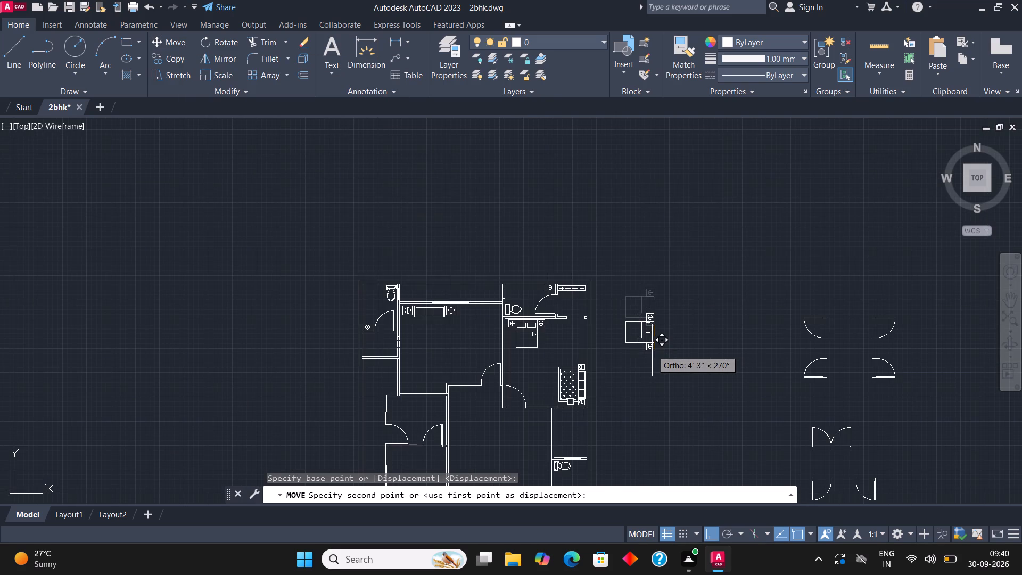
key("F8")
scroll(491, 363, "up", 2)
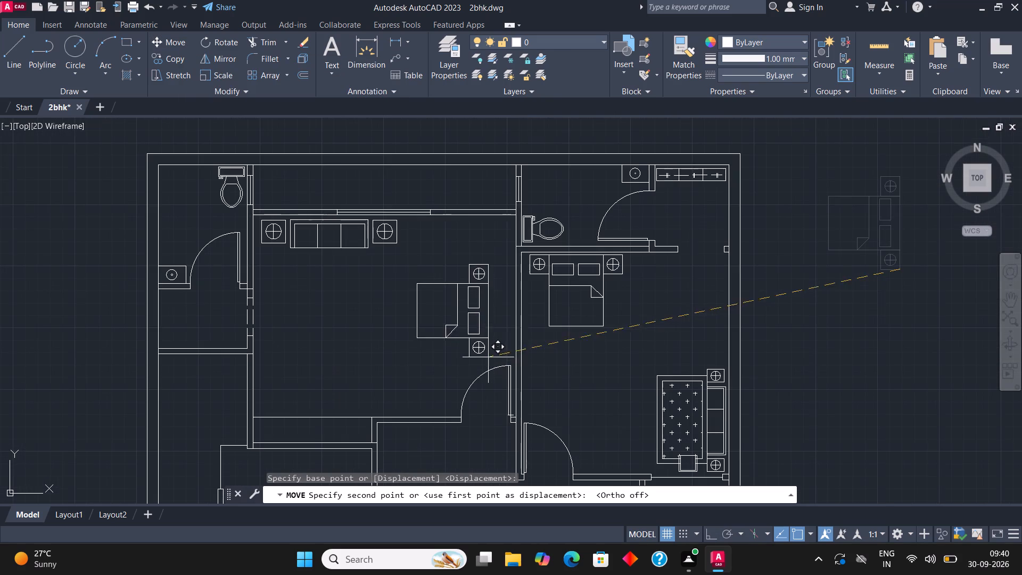
scroll(504, 322, "up", 2)
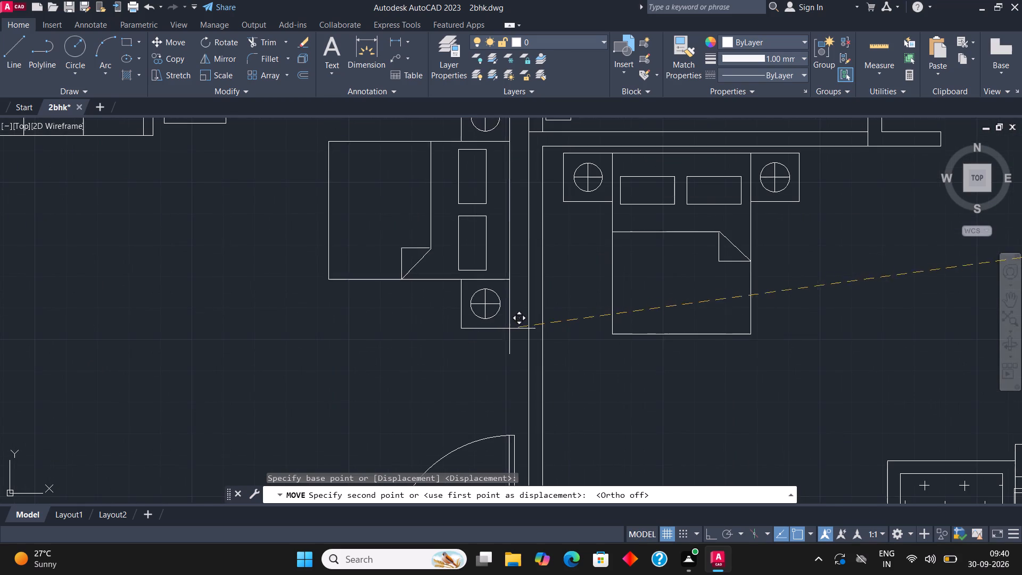
scroll(508, 364, "down", 2)
scroll(506, 355, "up", 2)
scroll(512, 361, "down", 1)
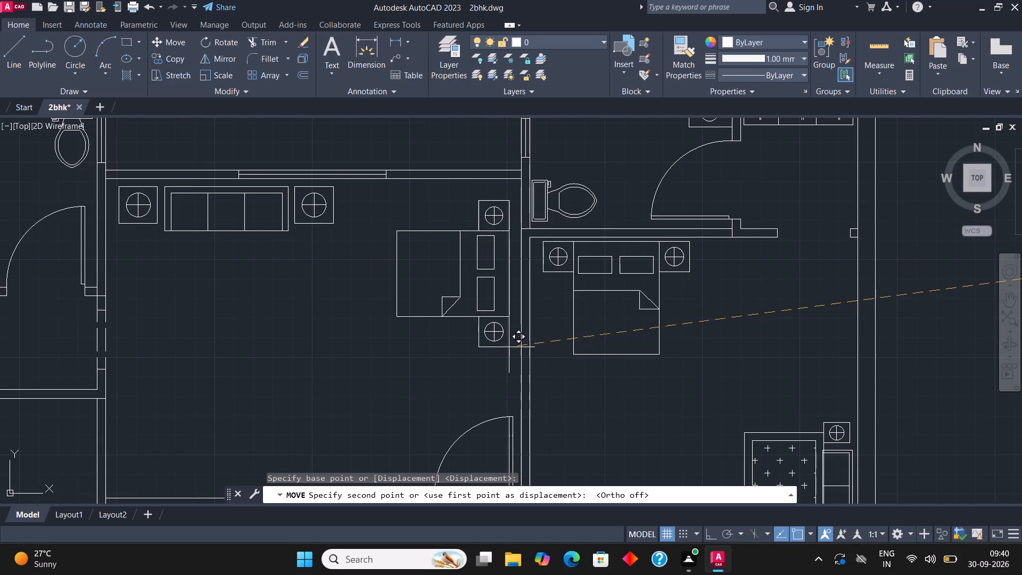
left_click(513, 336)
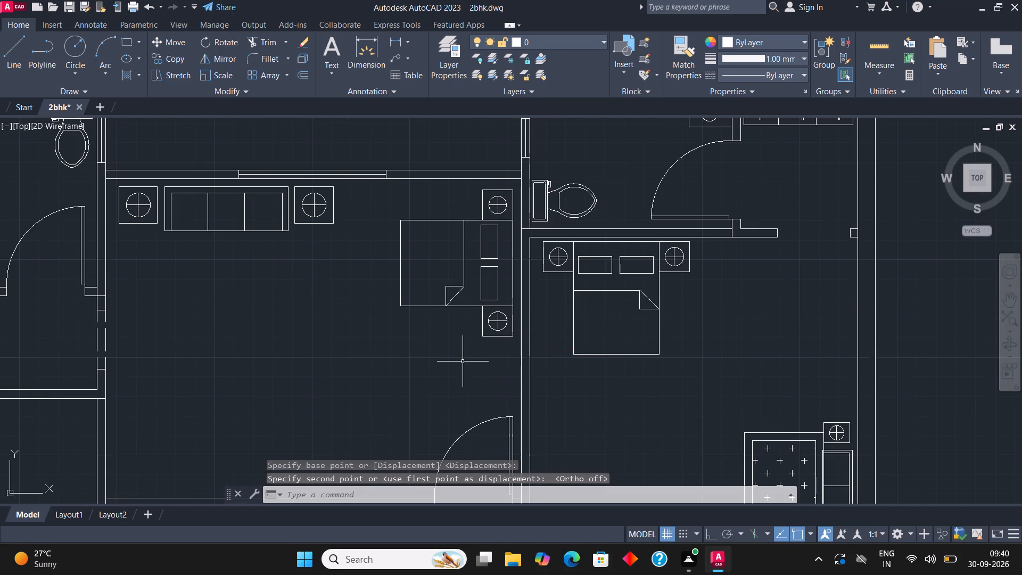
Draw a rectangle in the top-left corner of the narrow room below the left bathroom, against both walls.
scroll(444, 295, "down", 1)
scroll(481, 244, "down", 1)
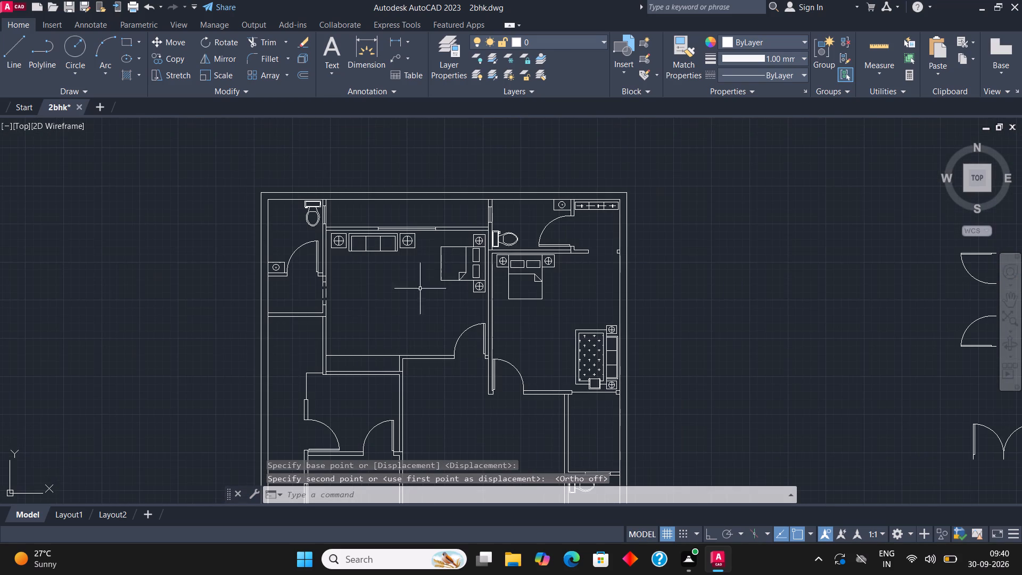
scroll(251, 371, "up", 1)
scroll(321, 334, "up", 2)
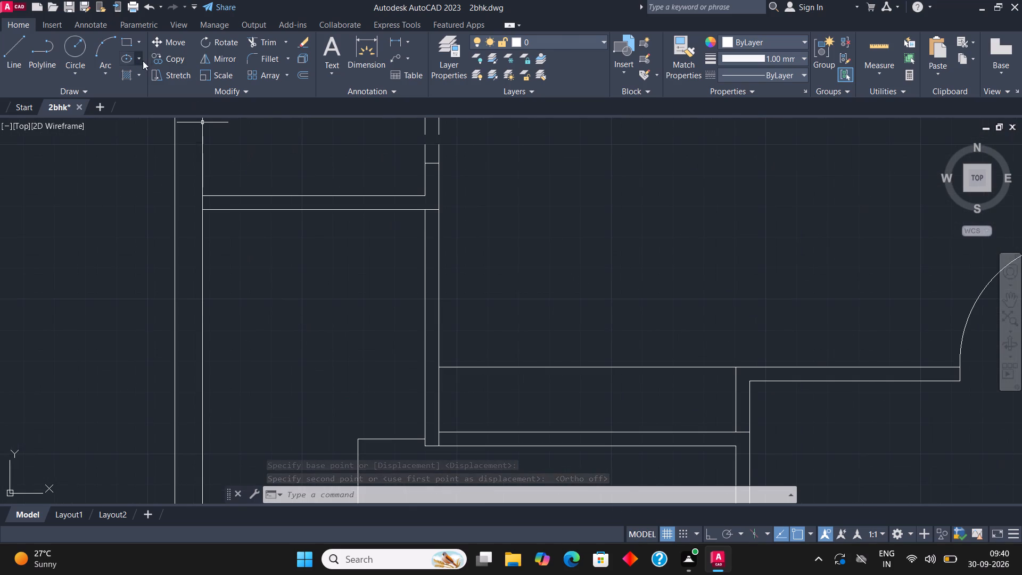
left_click(120, 40)
scroll(289, 387, "down", 1)
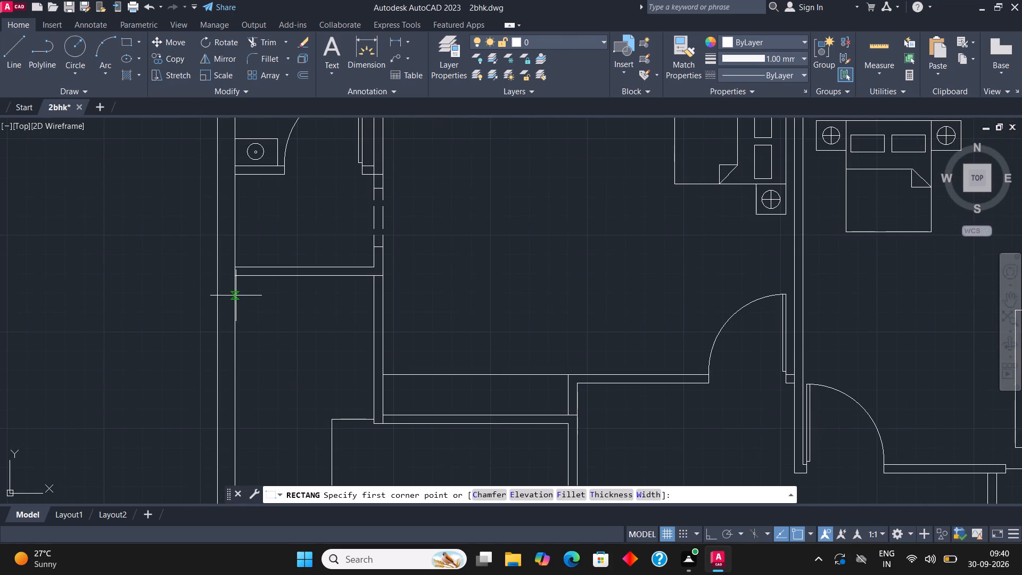
scroll(270, 291, "up", 2)
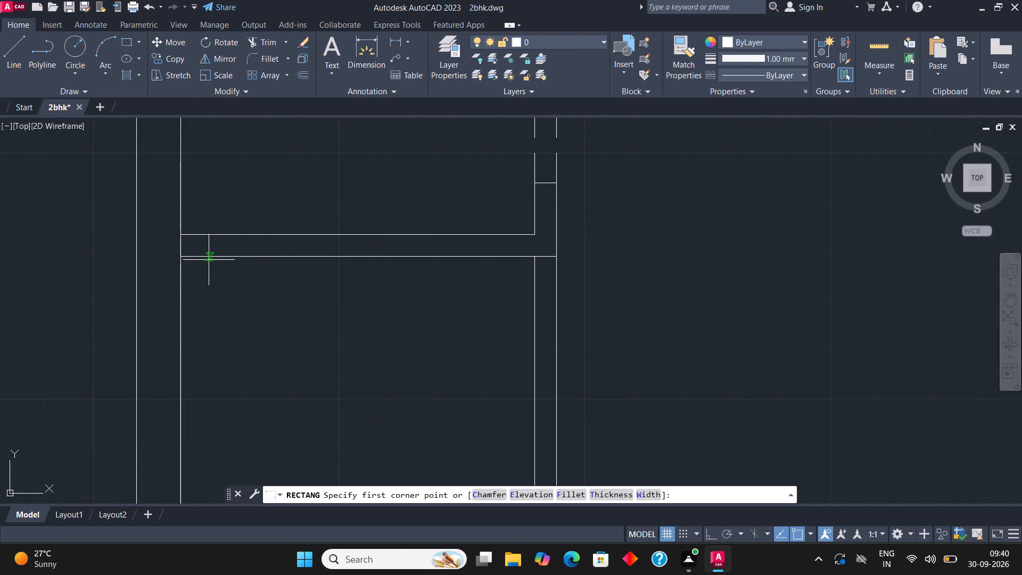
left_click(182, 260)
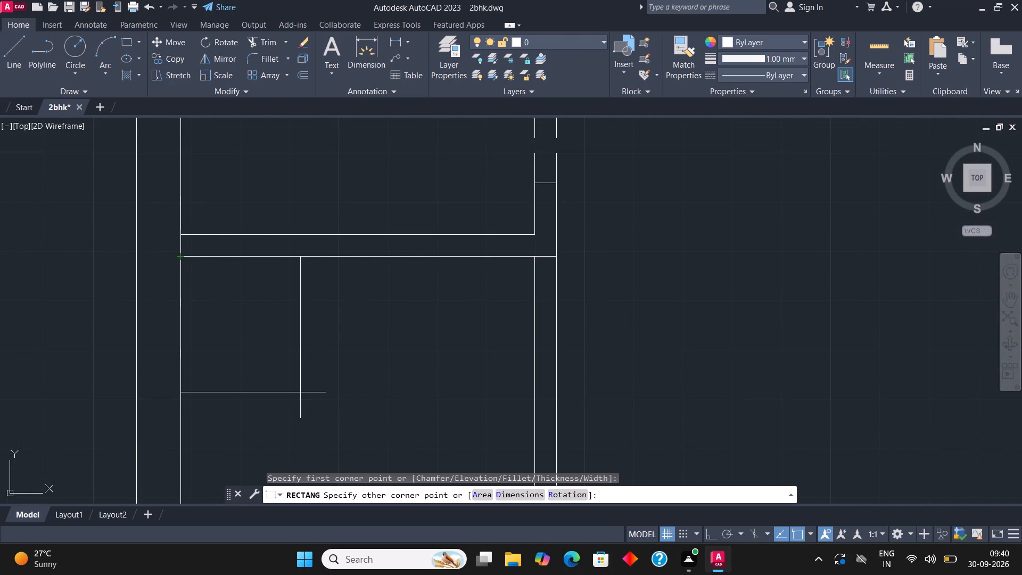
left_click(314, 429)
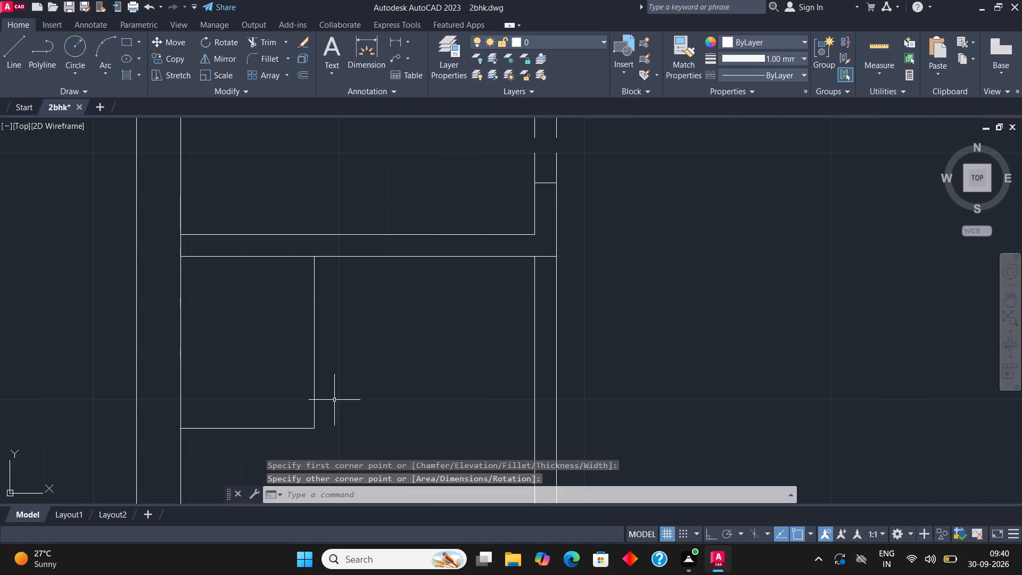
Stretch the new rectangle's bottom edge downward by about 4".
scroll(421, 266, "down", 3)
scroll(413, 300, "up", 1)
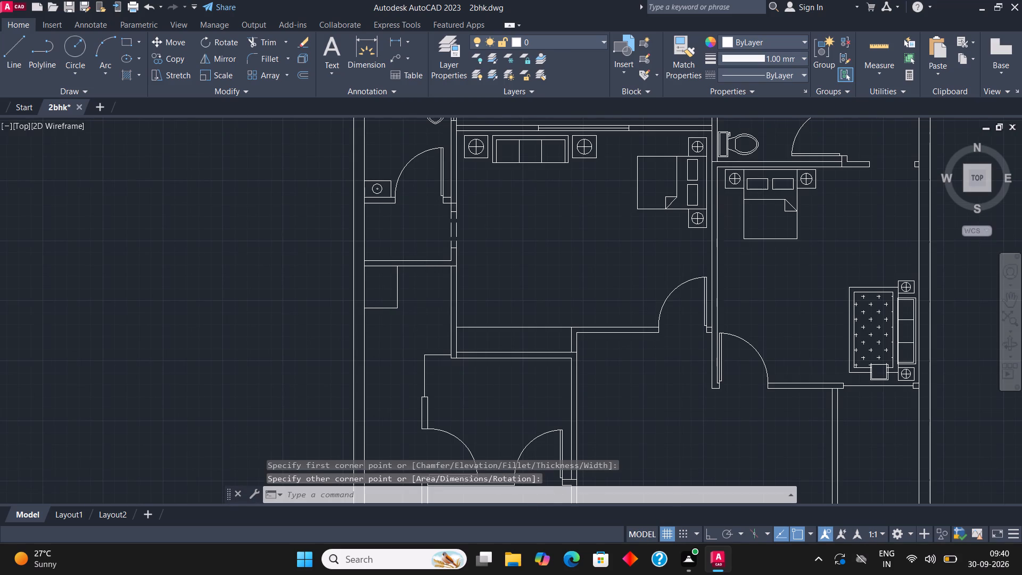
scroll(411, 298, "up", 1)
left_click(368, 281)
scroll(323, 362, "up", 1)
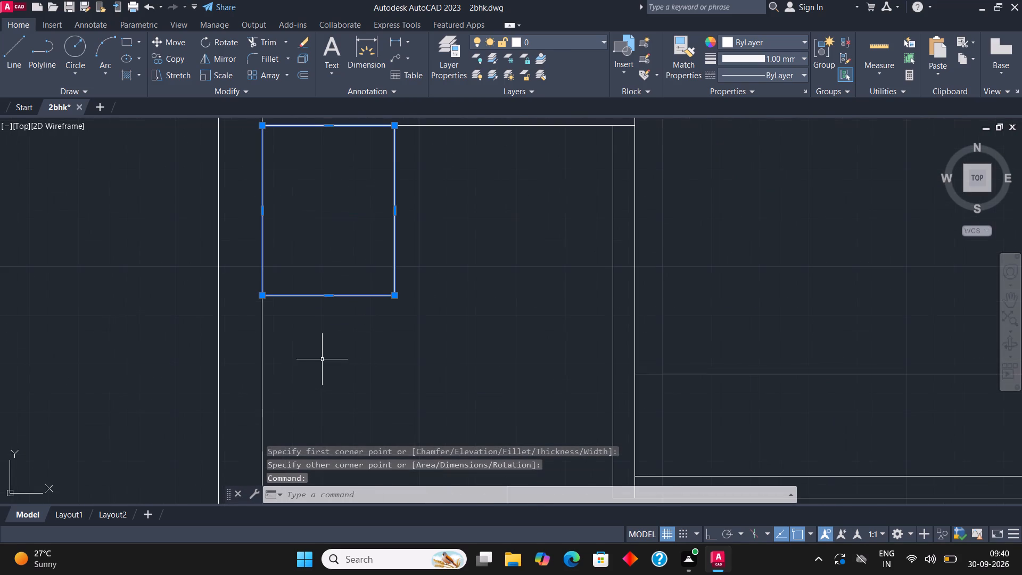
left_click(330, 295)
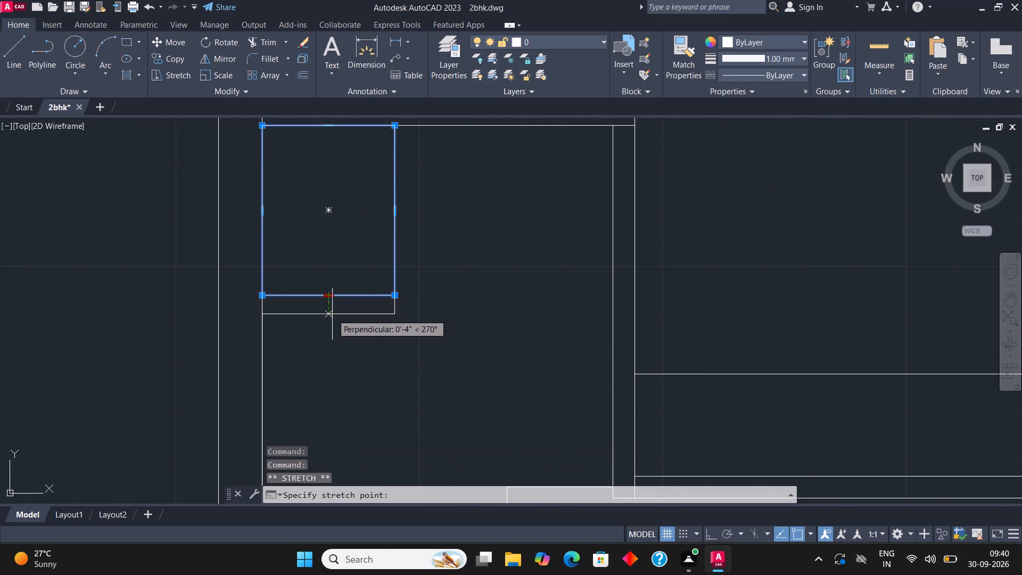
left_click(332, 314)
key("Escape")
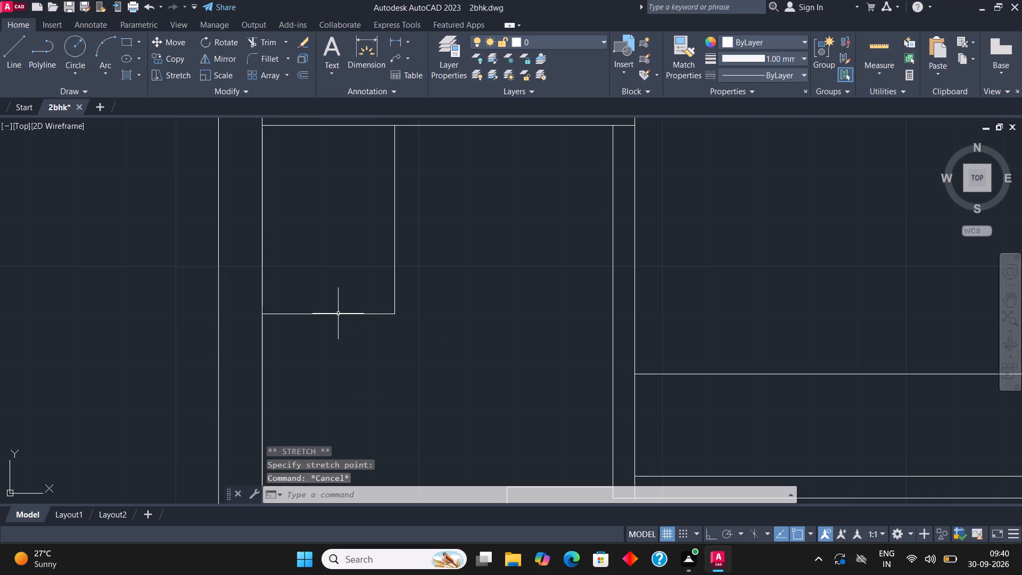
Draw a horizontal line across the rectangle just above its bottom edge and trim the end overhanging its right side.
scroll(357, 307, "up", 1)
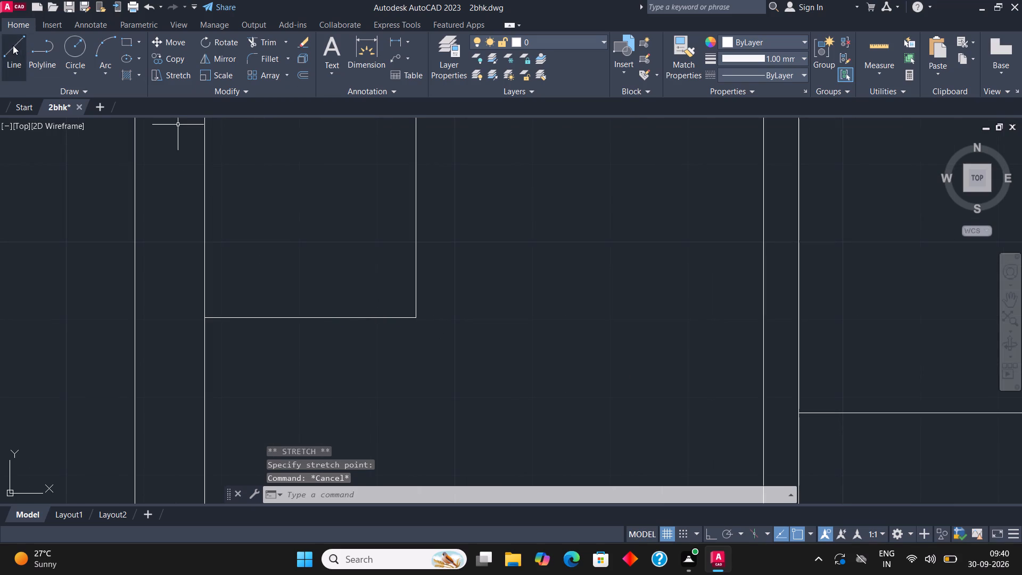
left_click(13, 46)
left_click(207, 306)
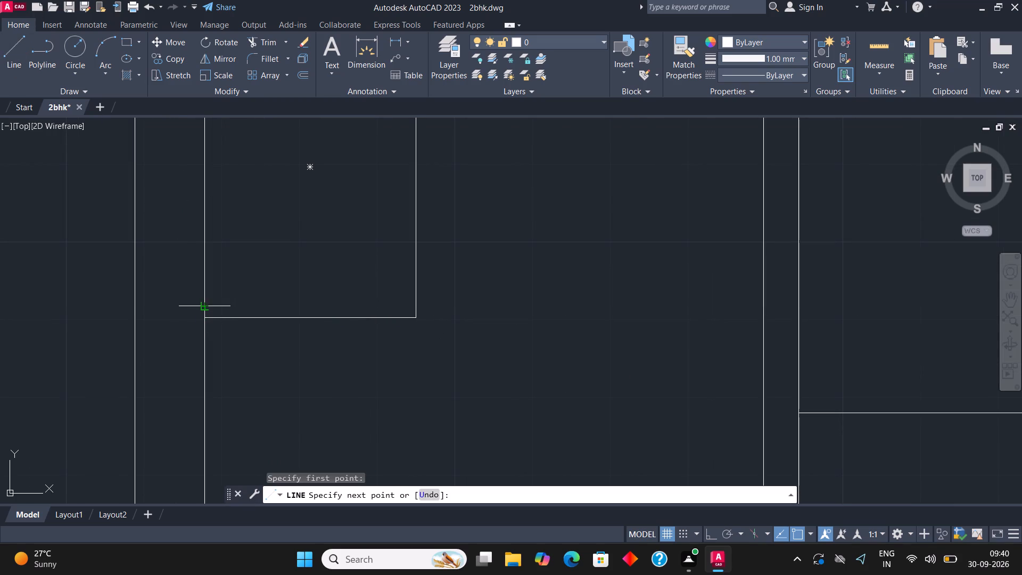
left_click(434, 299)
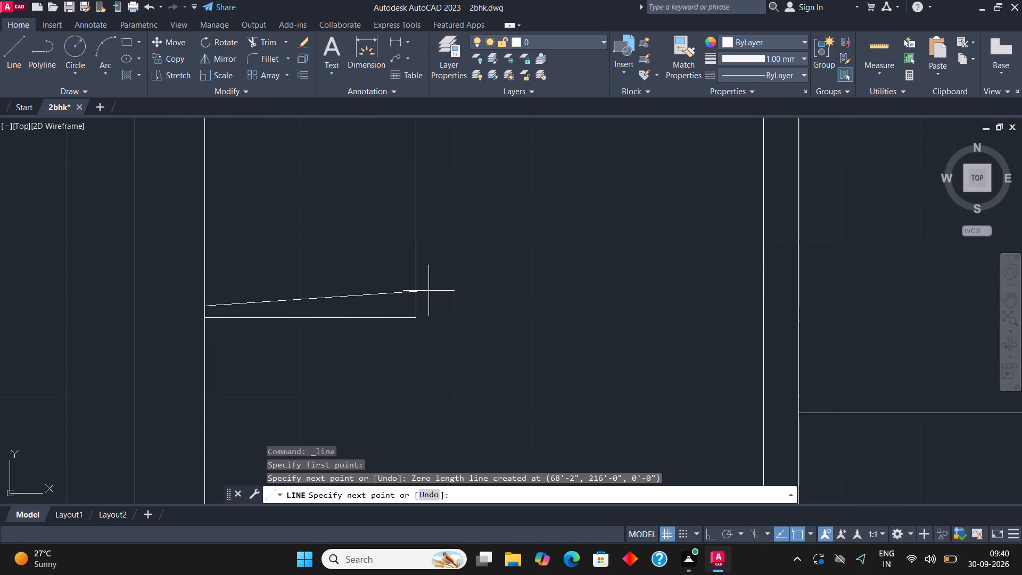
key("F8")
left_click(442, 313)
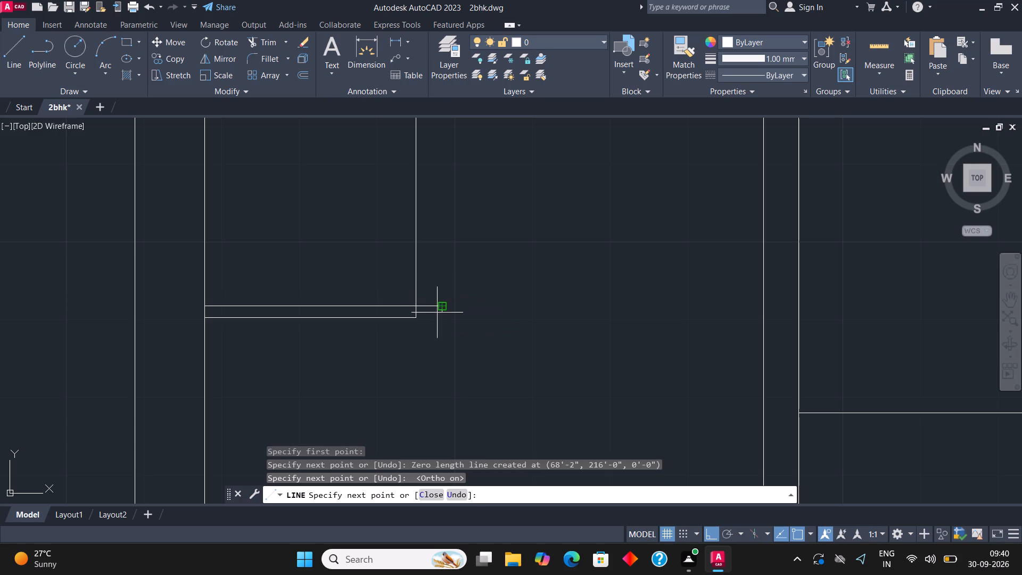
left_click(257, 42)
left_click(432, 301)
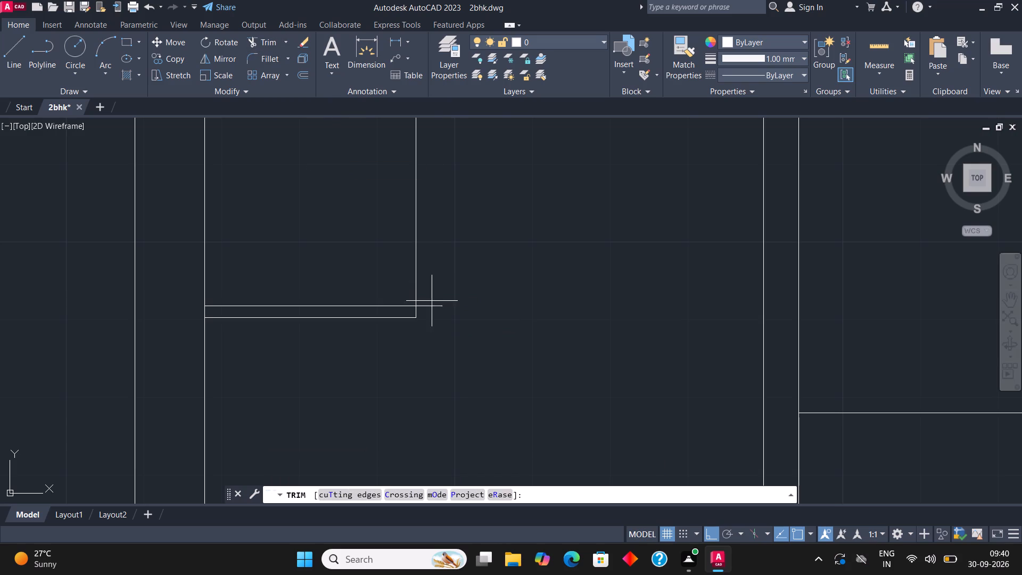
left_click(440, 358)
key("Escape")
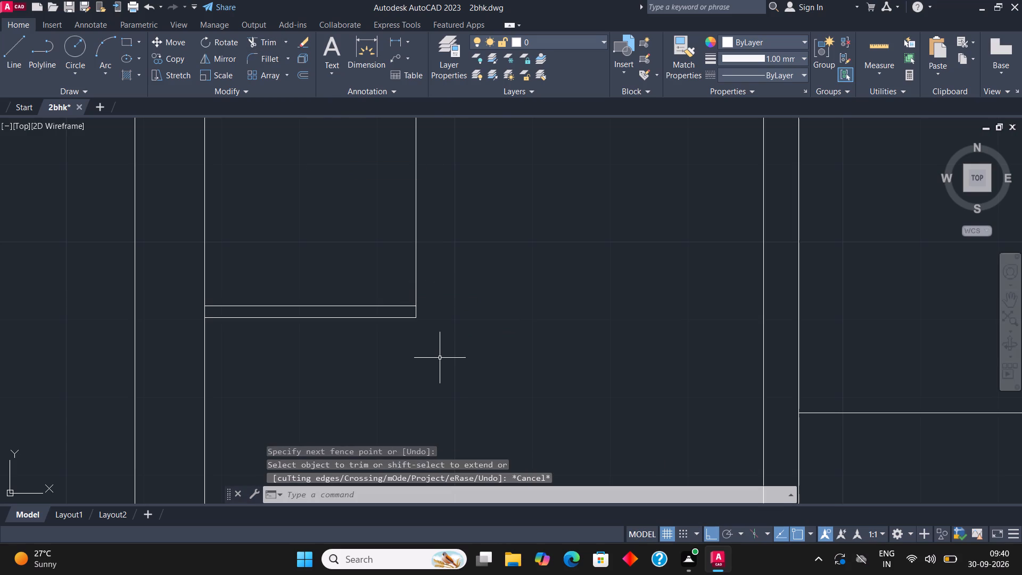
Draw a horizontal line across the rectangle a little below its top edge and trim the end overhanging its right side.
scroll(408, 376, "down", 1)
scroll(385, 147, "up", 2)
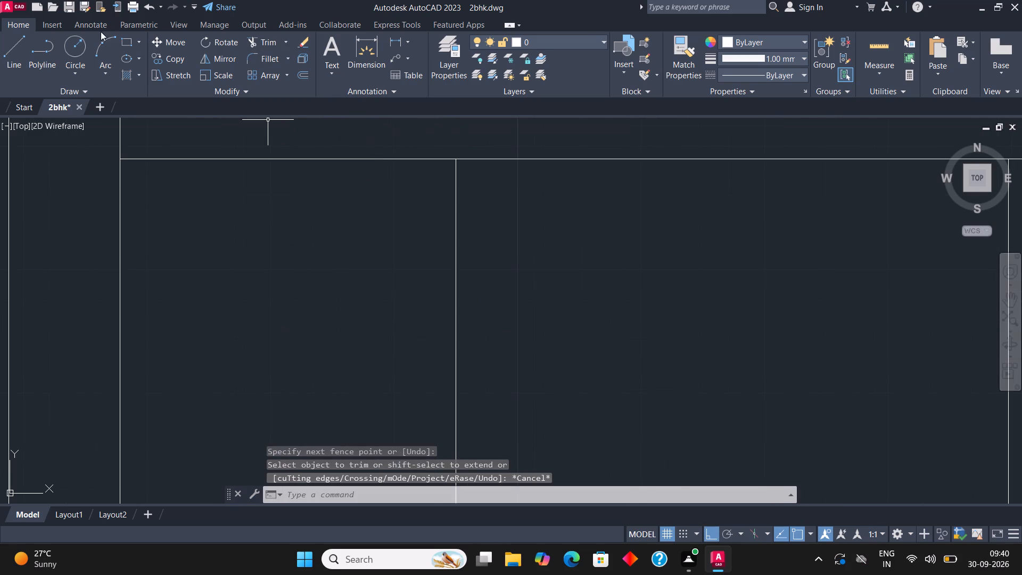
left_click(10, 51)
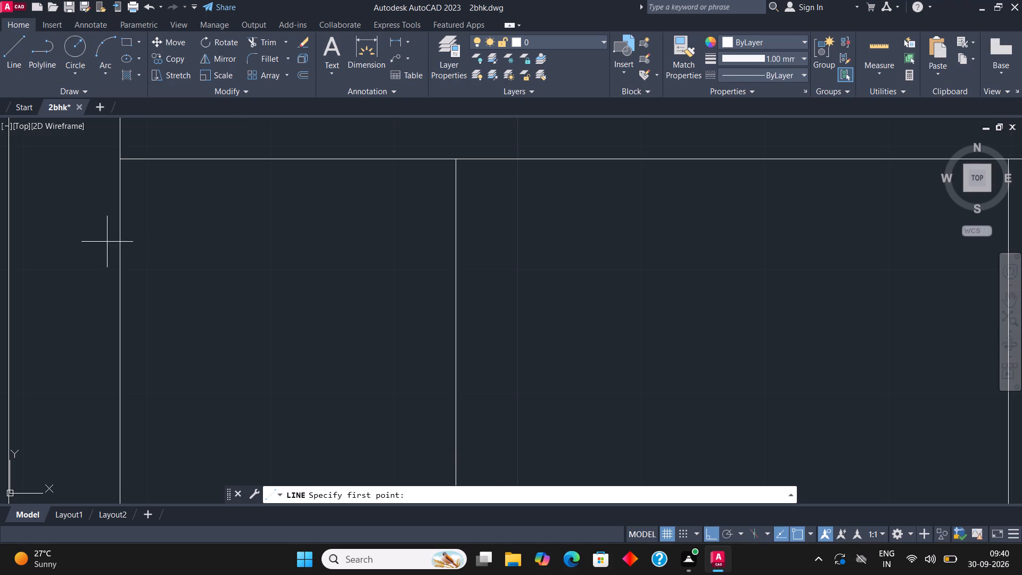
left_click(115, 228)
left_click(494, 236)
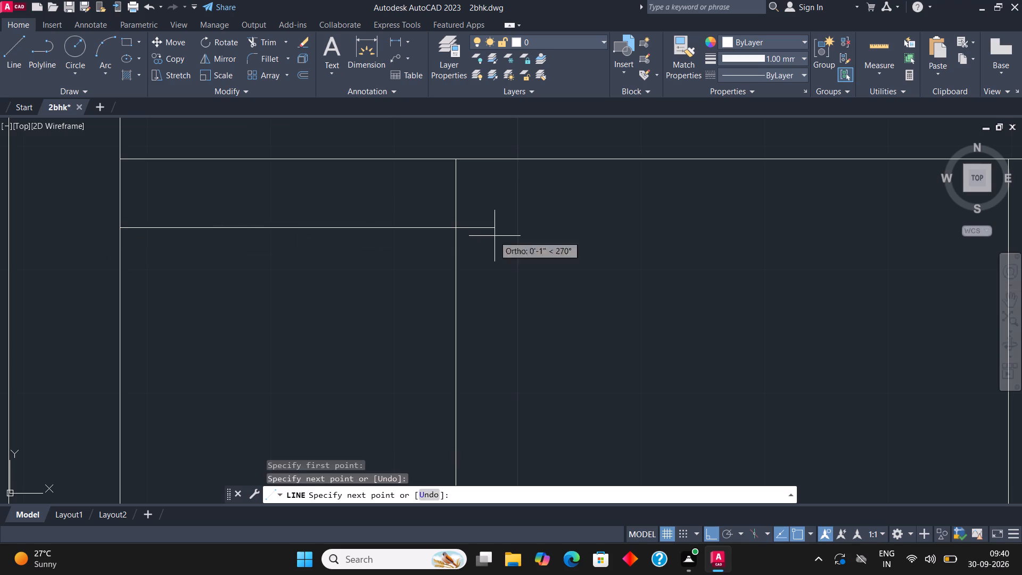
left_click(267, 40)
left_click(474, 217)
left_click(485, 276)
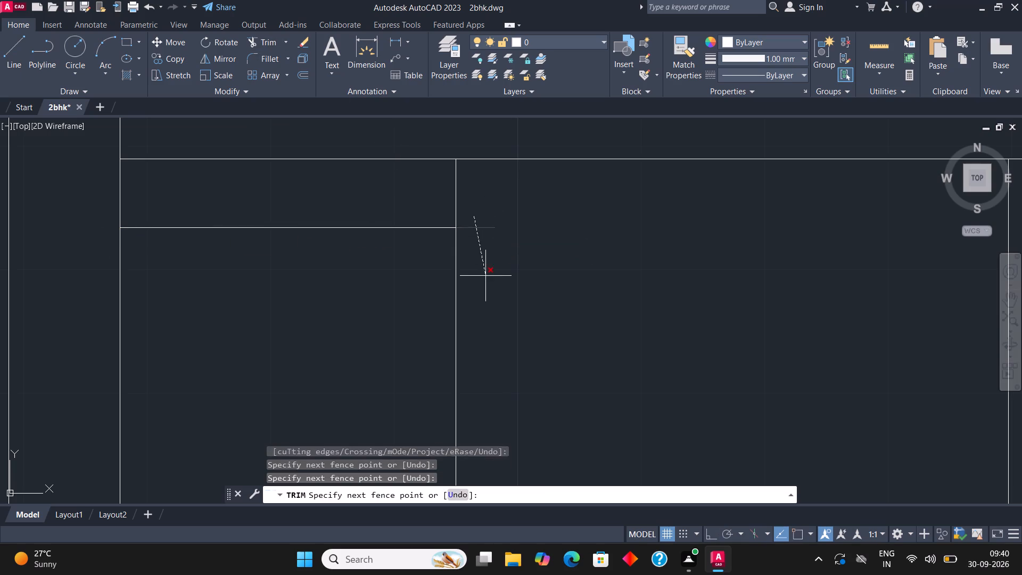
key("Escape")
Draw a circle centred between the rectangle's side edges, in the area between the two horizontal lines.
scroll(238, 220, "down", 1)
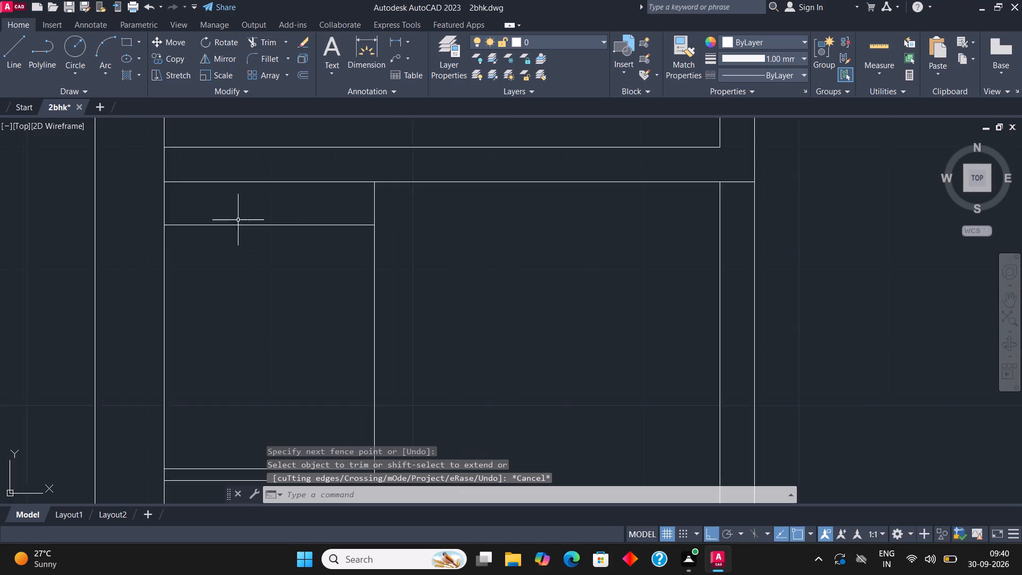
scroll(240, 223, "down", 1)
left_click(69, 43)
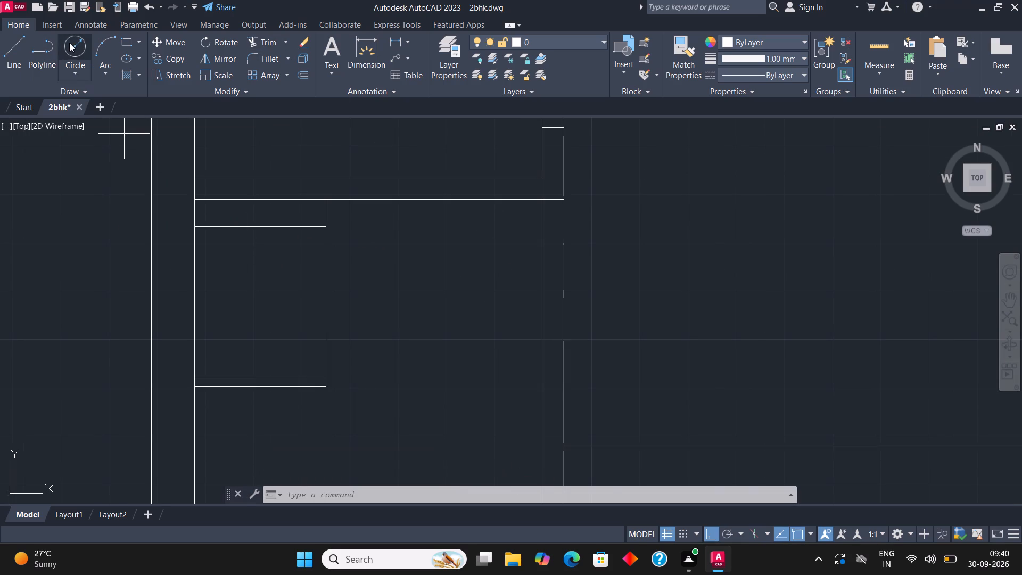
left_click(260, 297)
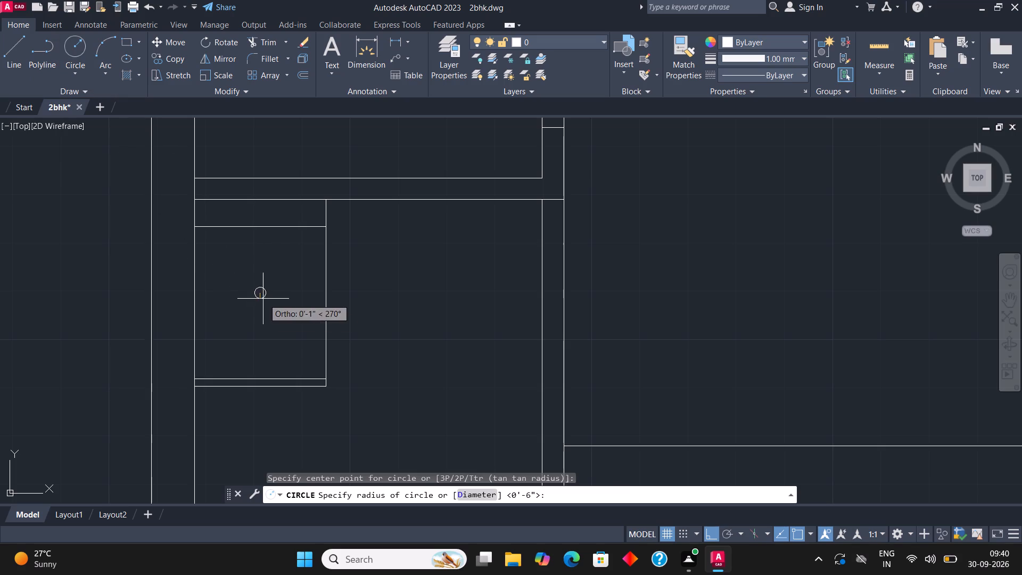
left_click(291, 335)
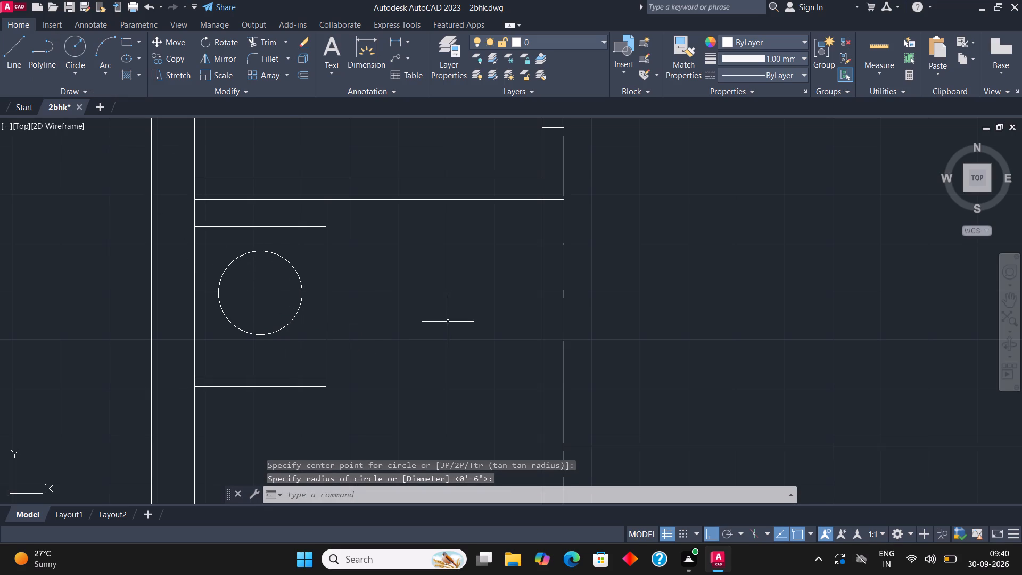
Offset the appliance's circle inward by a small distance to form a concentric inner ring.
scroll(446, 332, "down", 1)
scroll(335, 301, "up", 2)
left_click(306, 254)
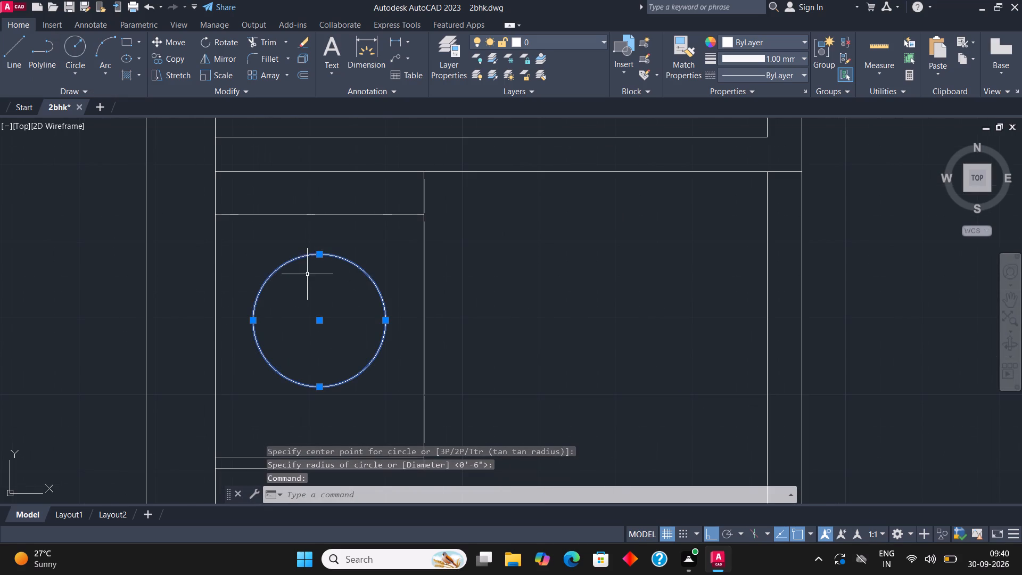
left_click(306, 77)
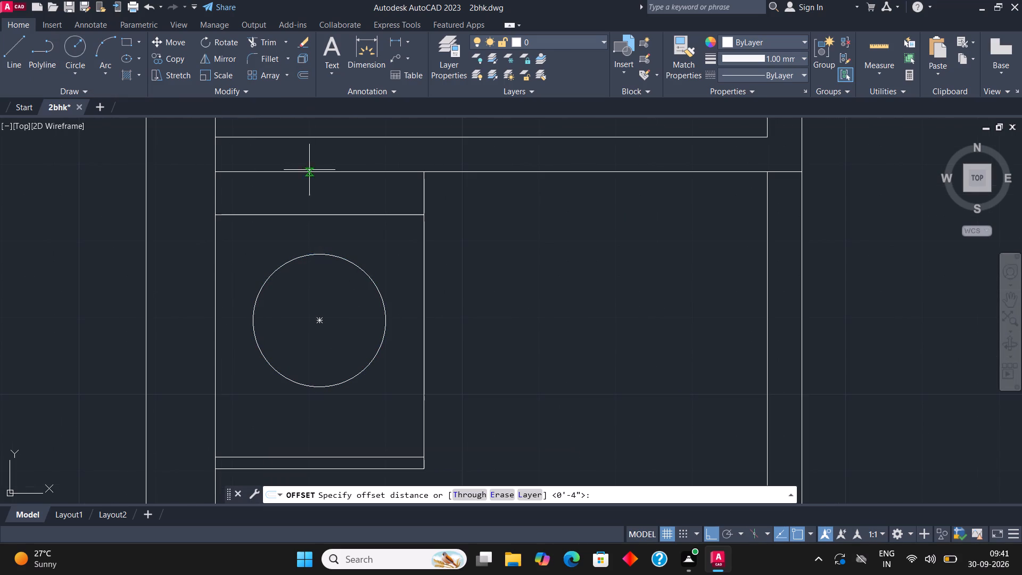
left_click(308, 257)
left_click(316, 267)
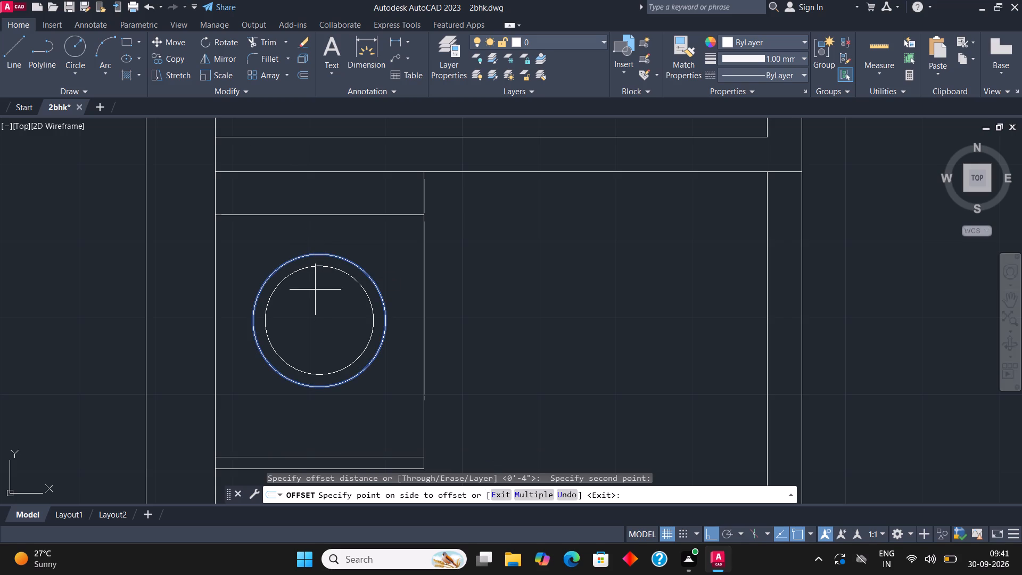
left_click(315, 291)
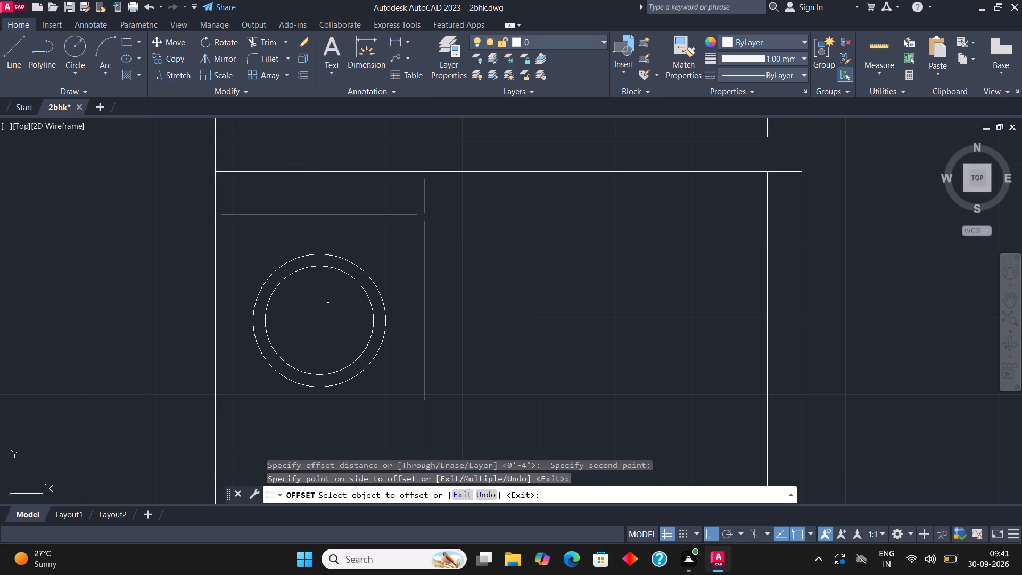
Draw a slanted line through the circles' centre, spanning the inner circle from its upper-right edge to its lower-left edge.
left_click(15, 55)
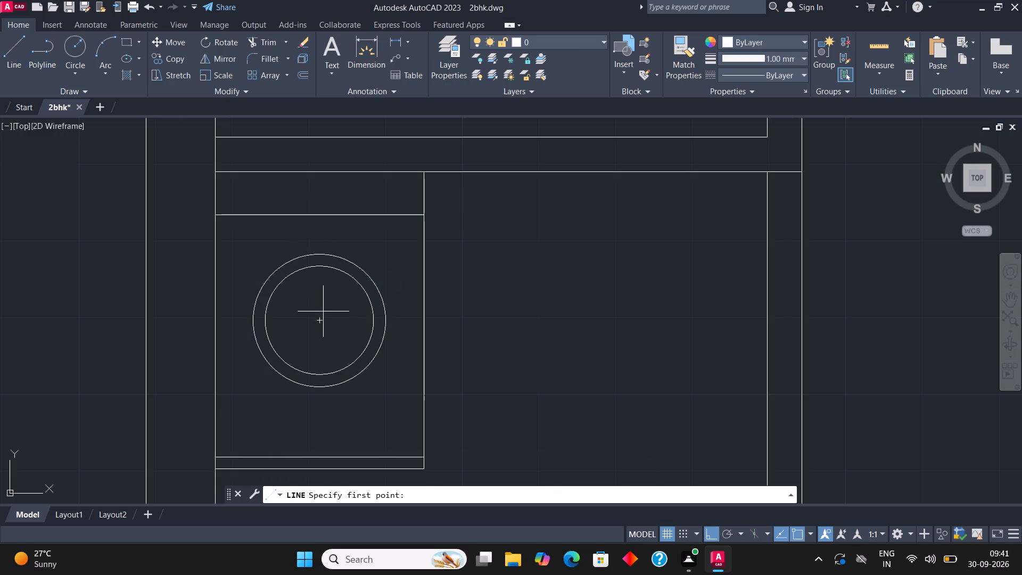
left_click(323, 322)
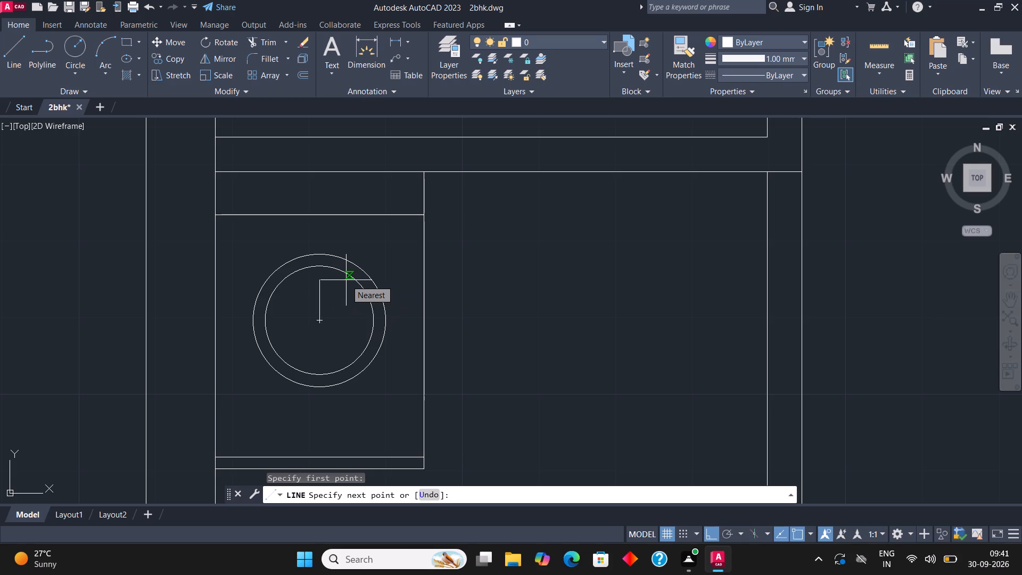
key("F8")
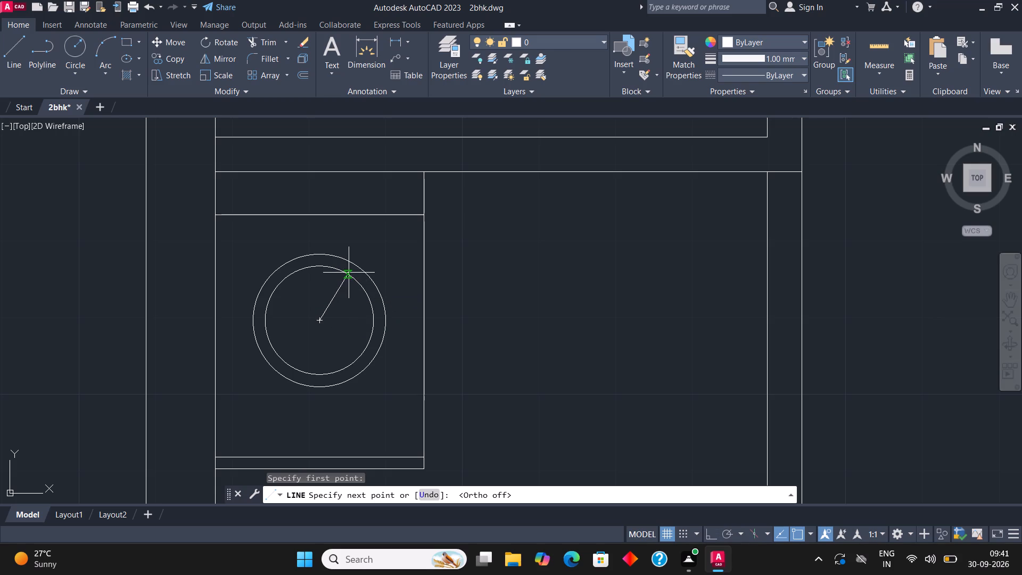
left_click(349, 273)
left_click(289, 368)
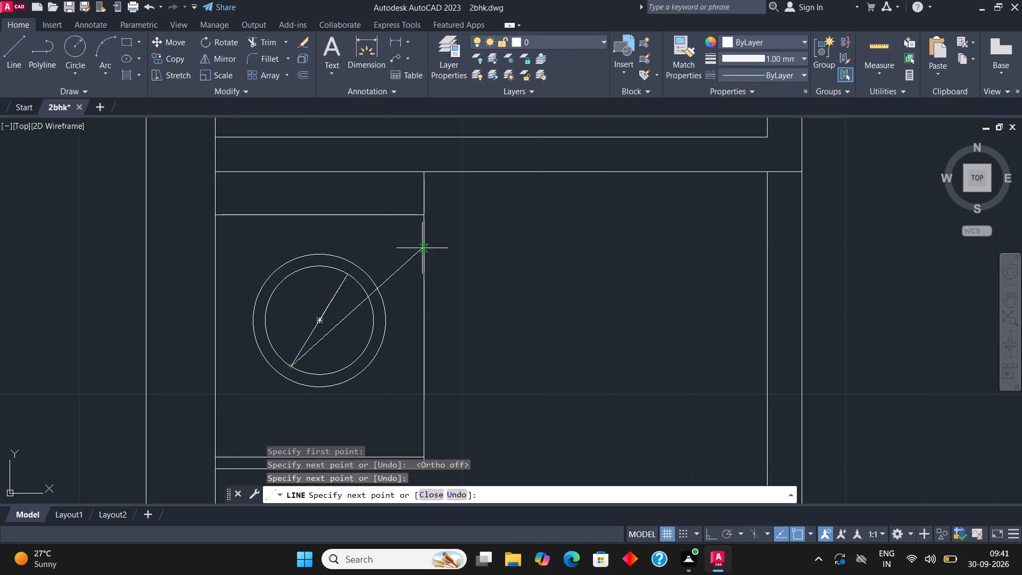
key("Escape")
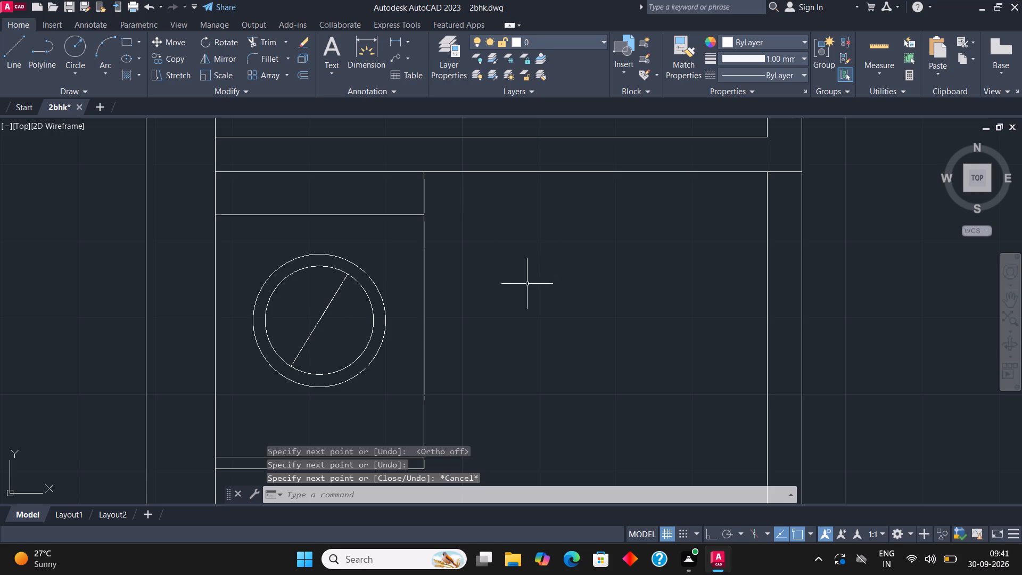
Draw a rectangle filling the lower half of the long wardrobe recess, from its lower-left corner to the midpoint of its right side.
scroll(255, 306, "down", 3)
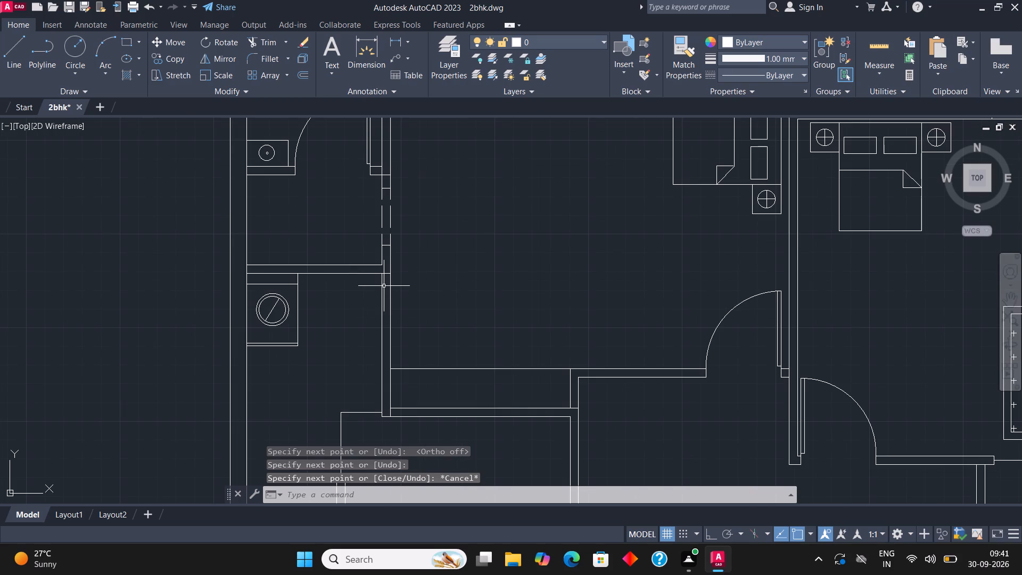
scroll(283, 187, "down", 2)
scroll(384, 264, "up", 2)
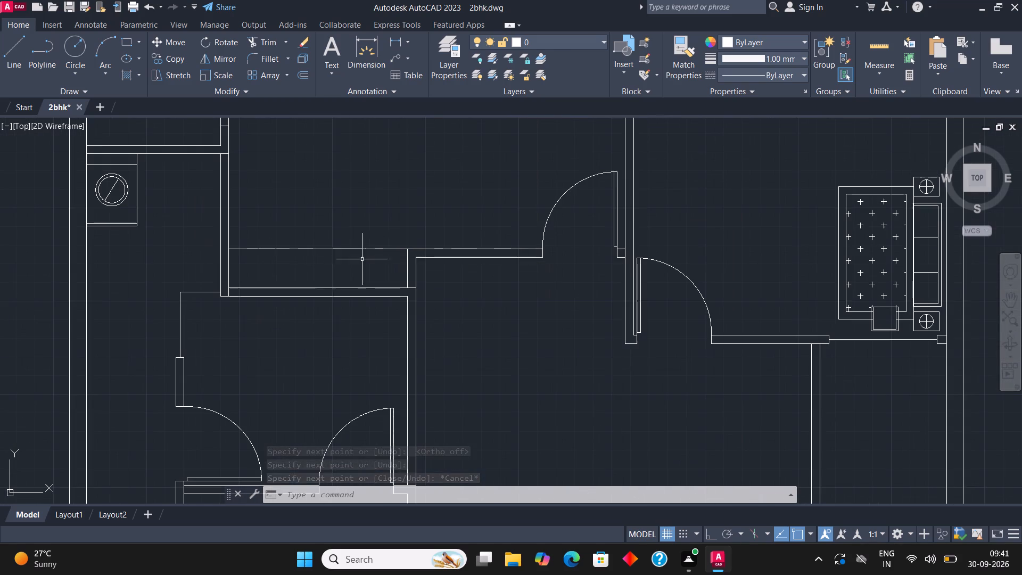
scroll(304, 288, "up", 1)
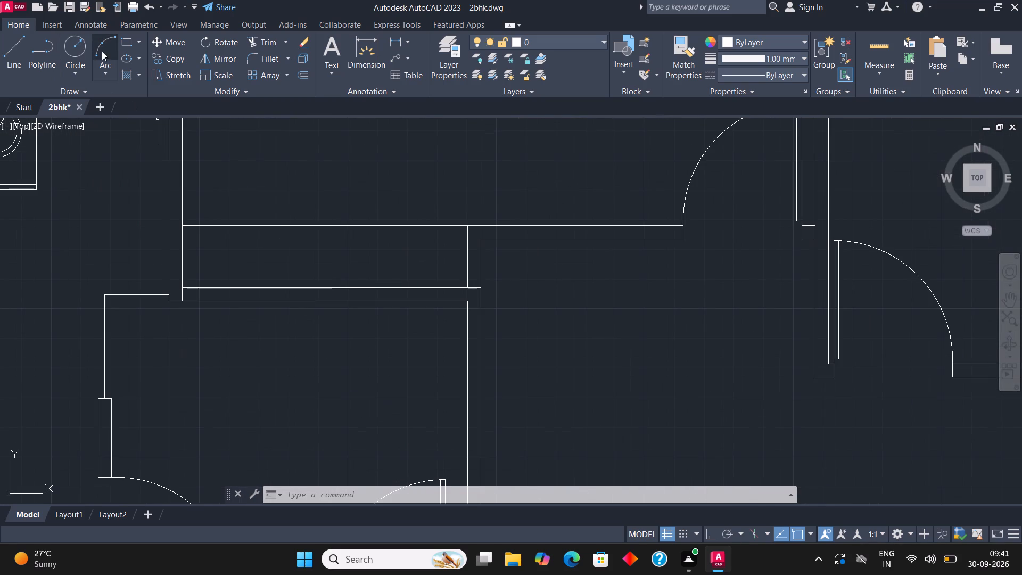
left_click(123, 40)
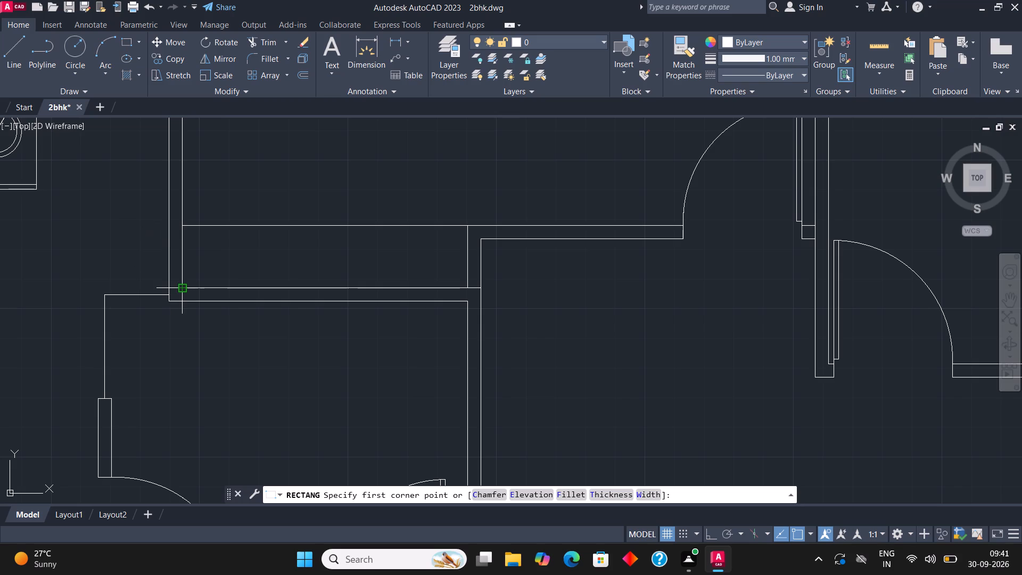
left_click(181, 285)
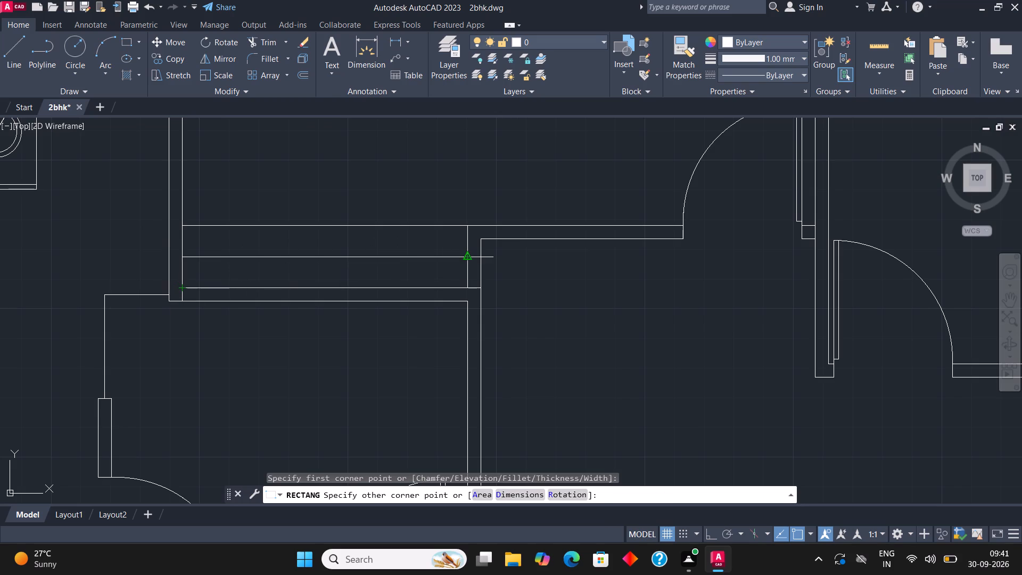
left_click(469, 251)
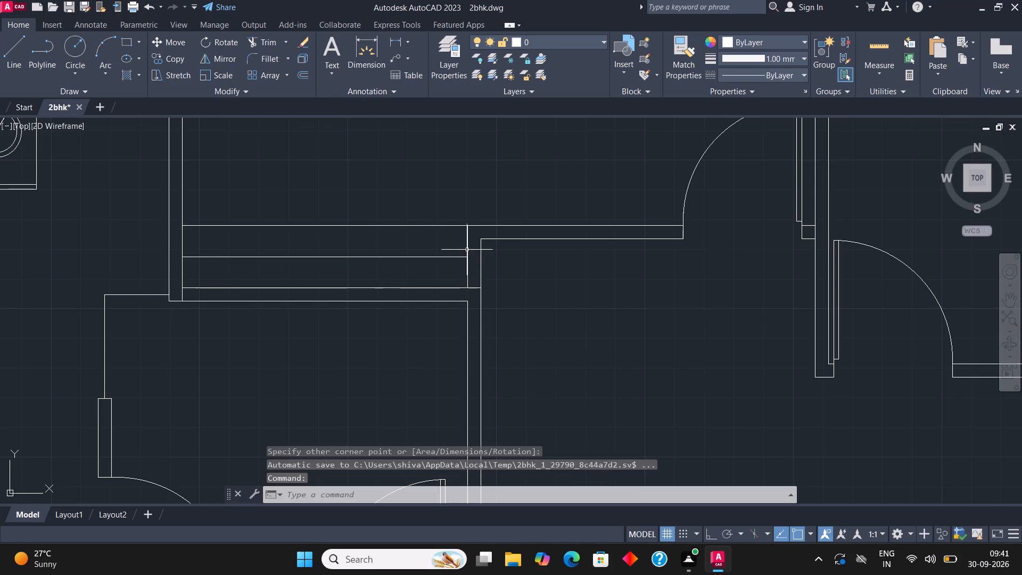
Draw a short vertical line crossing the wardrobe's horizontal centre line near its left end.
scroll(329, 249, "up", 1)
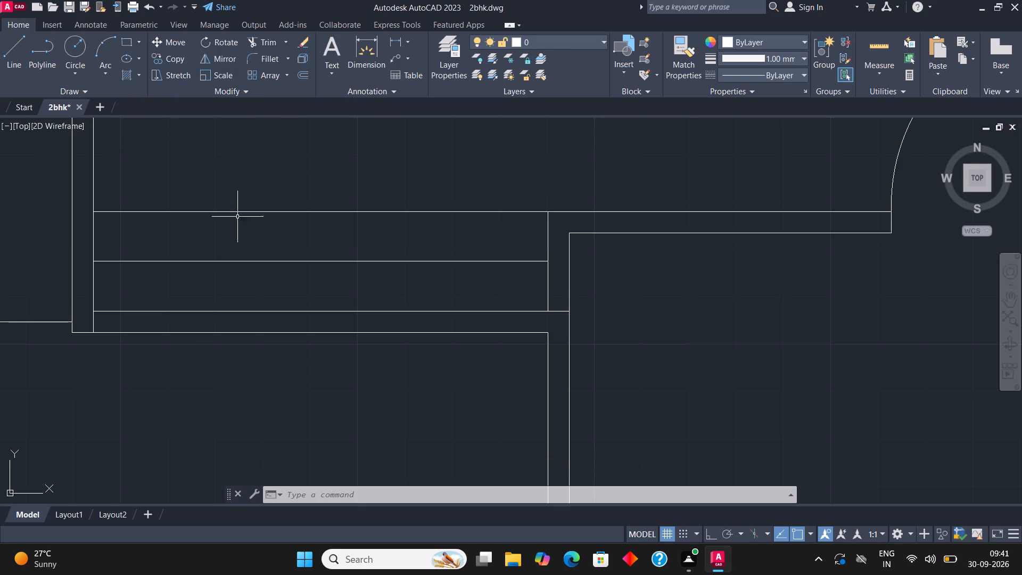
scroll(267, 274, "down", 1)
scroll(212, 258, "up", 1)
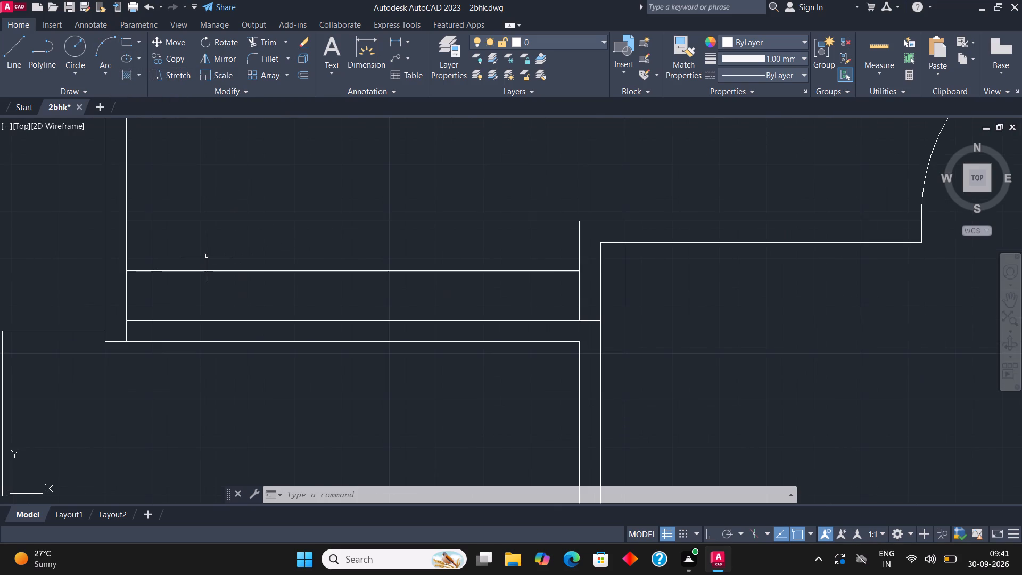
left_click(20, 44)
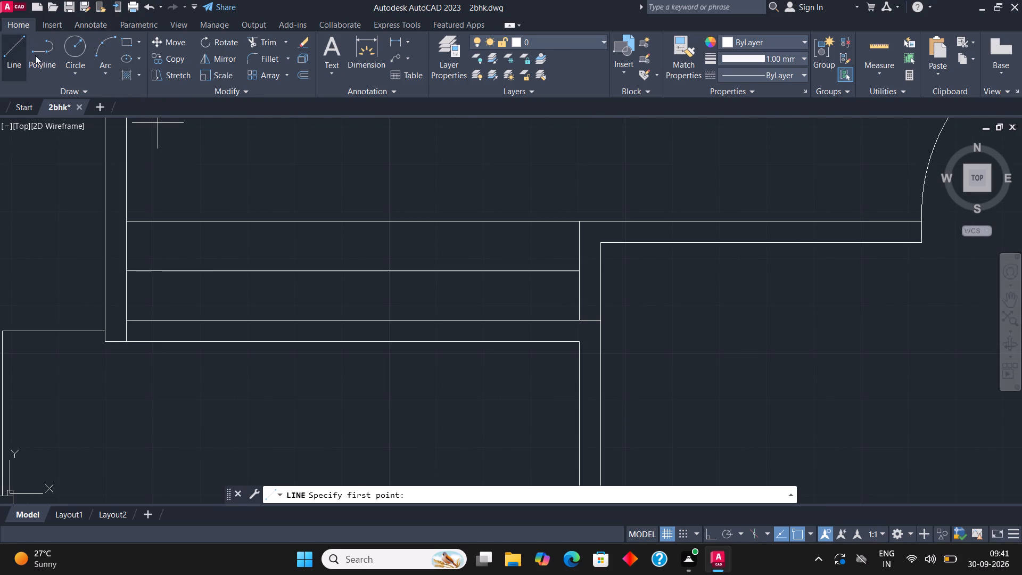
left_click(221, 279)
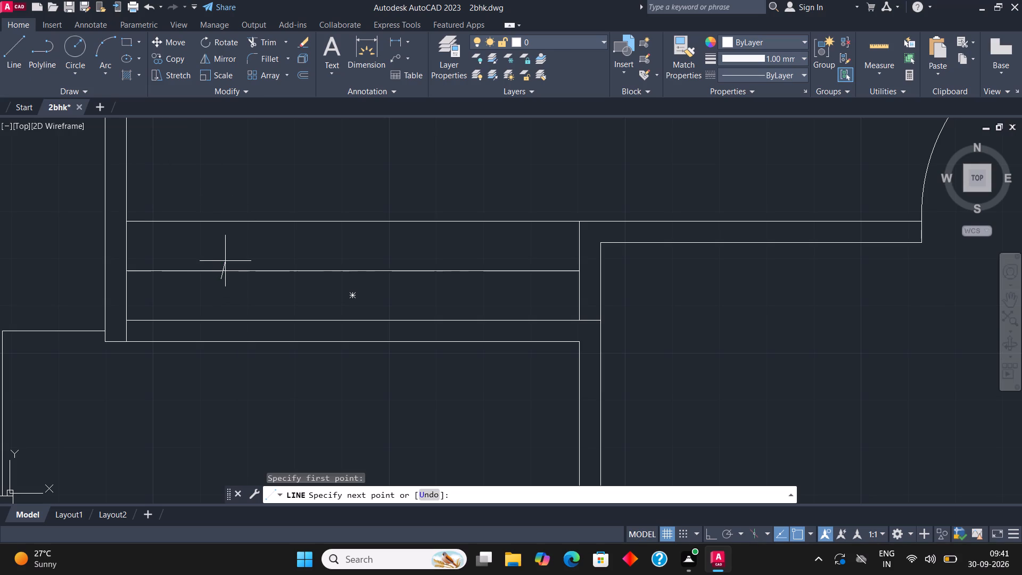
key("F8")
scroll(219, 276, "up", 2)
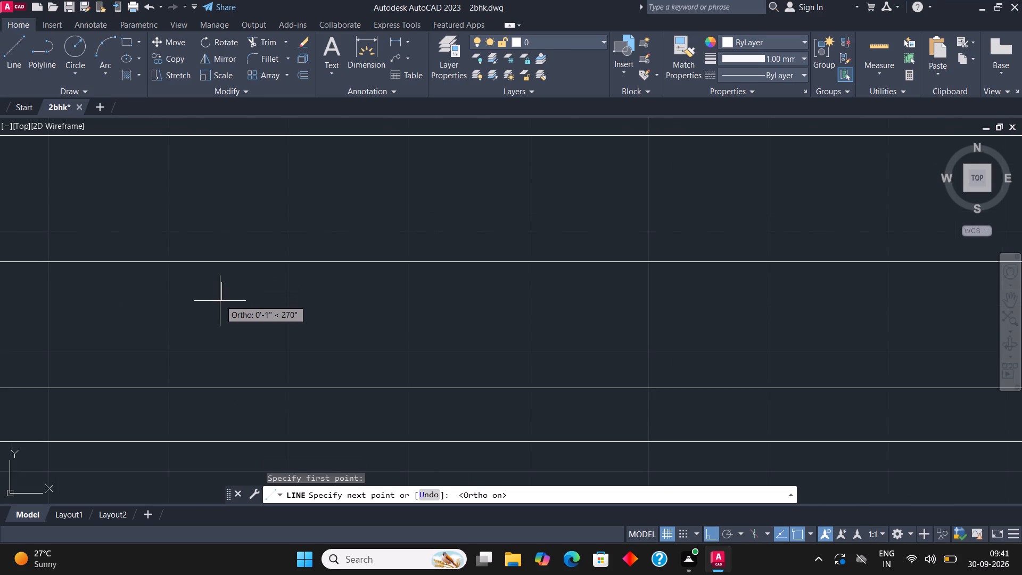
left_click(220, 301)
left_click(225, 226)
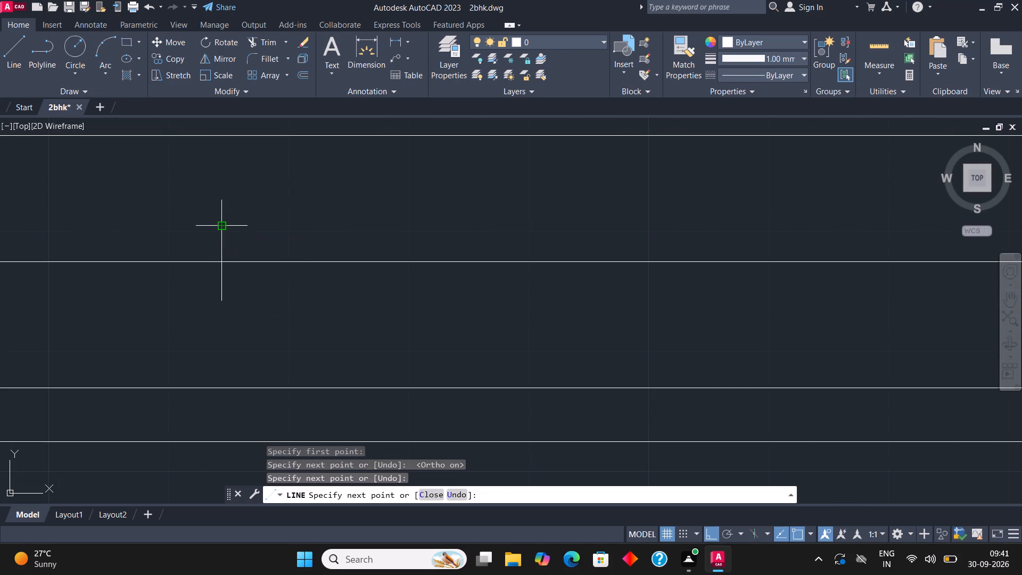
key("Escape")
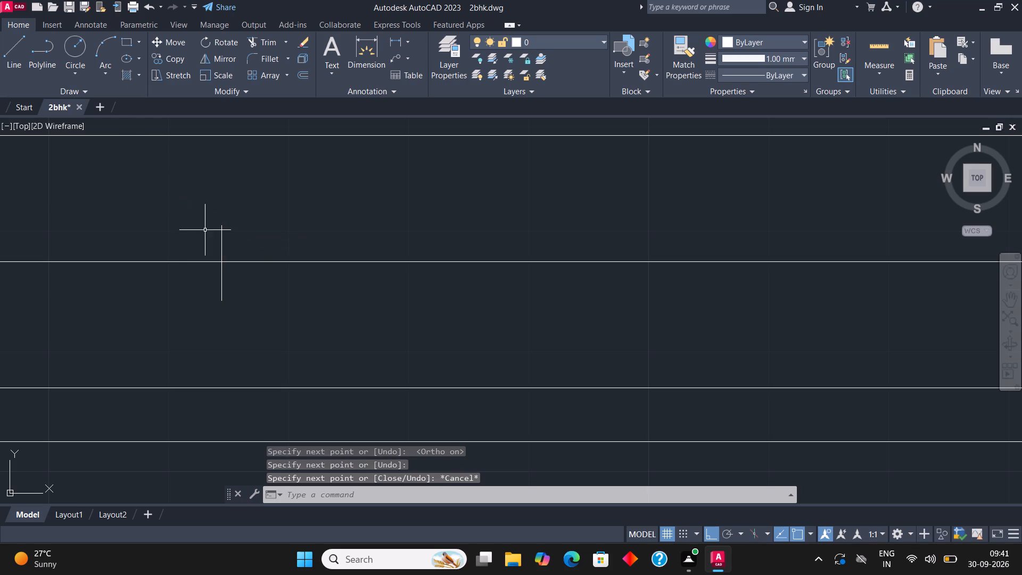
Copy the short vertical line along the wardrobe's centre line to make four closely spaced pairs, two near each end.
left_click(221, 236)
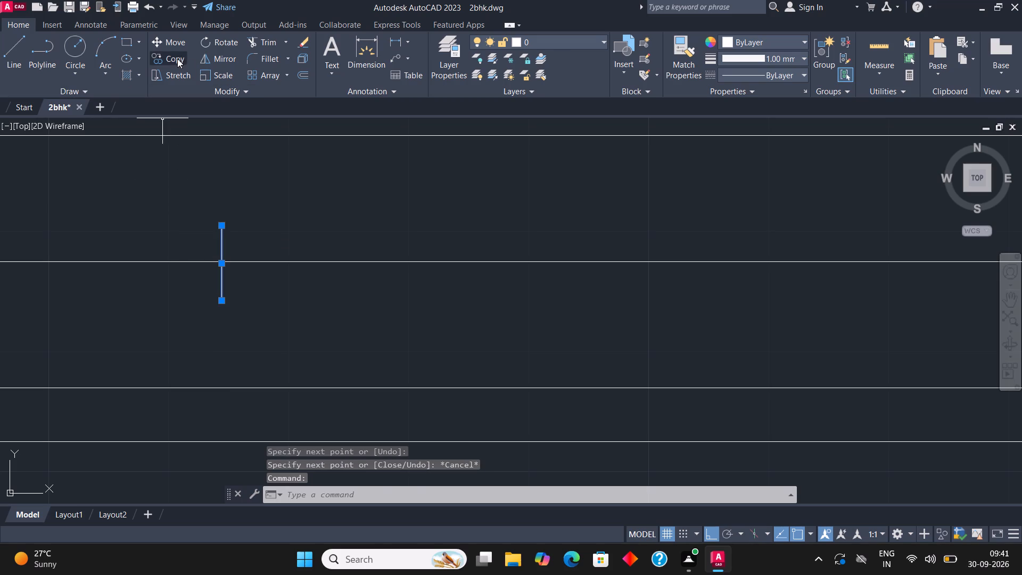
left_click(177, 59)
left_click(224, 265)
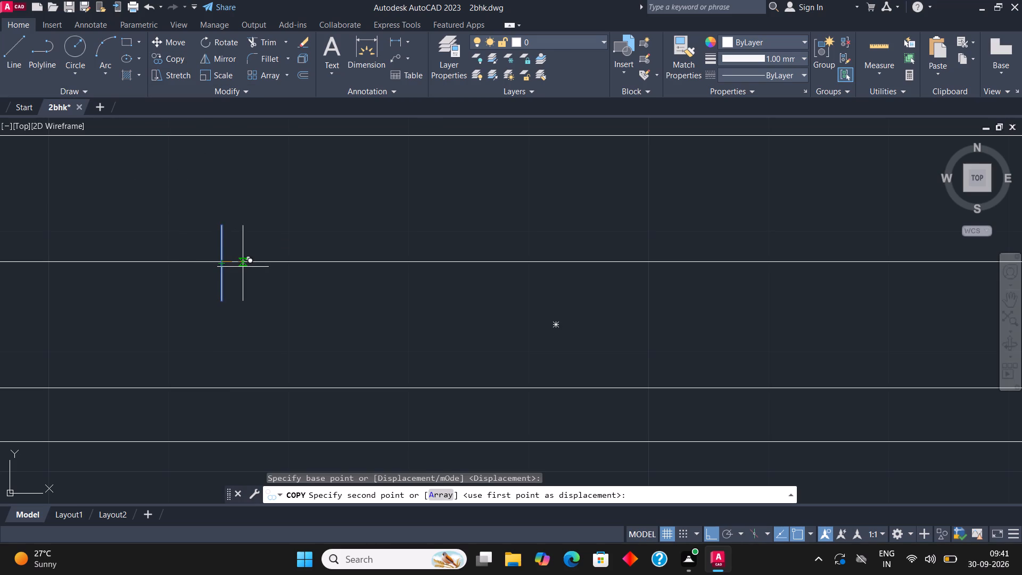
left_click(243, 267)
scroll(245, 267, "down", 3)
scroll(407, 276, "up", 1)
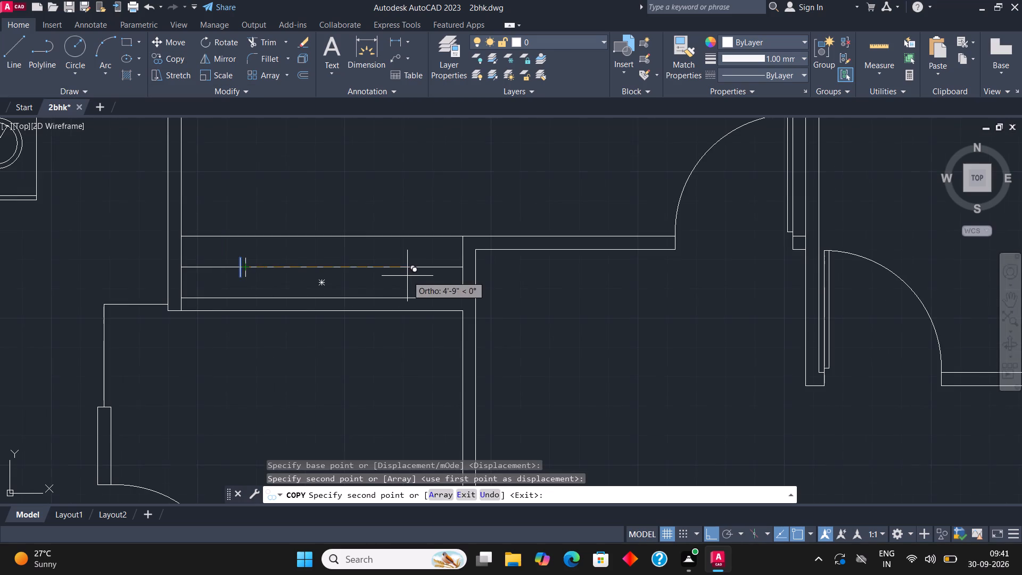
left_click(446, 262)
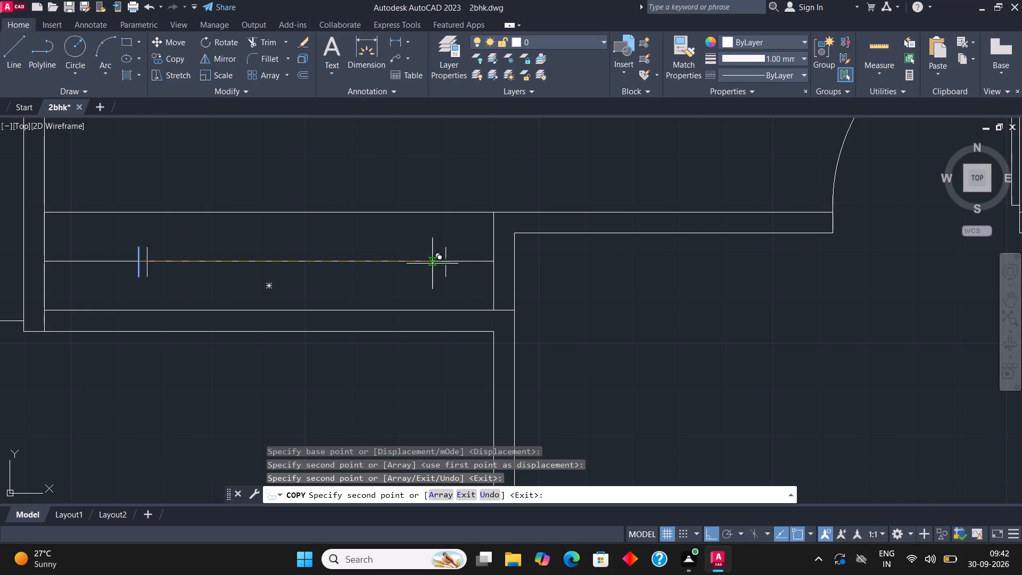
left_click(438, 264)
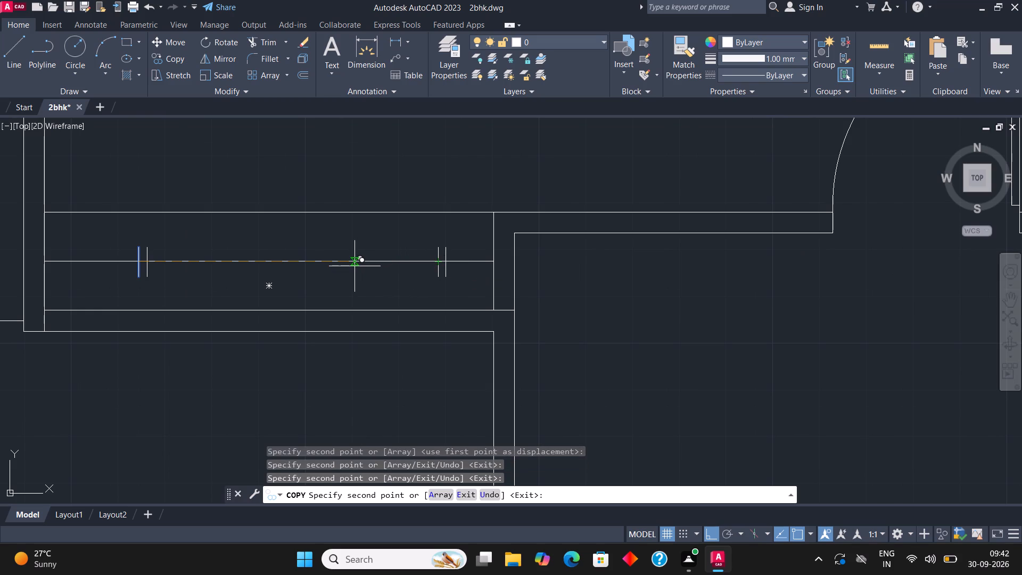
left_click(222, 266)
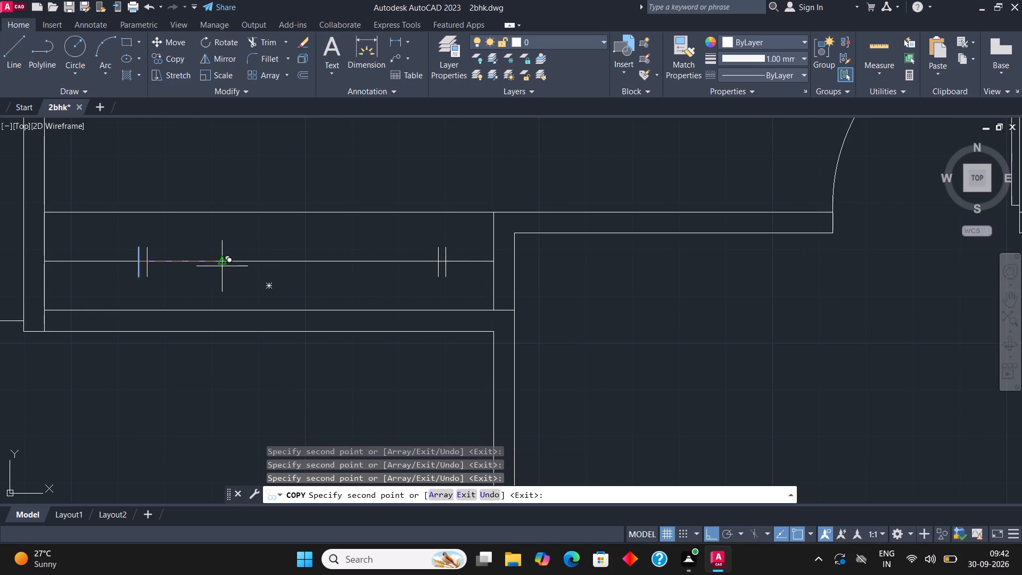
left_click(231, 264)
left_click(392, 261)
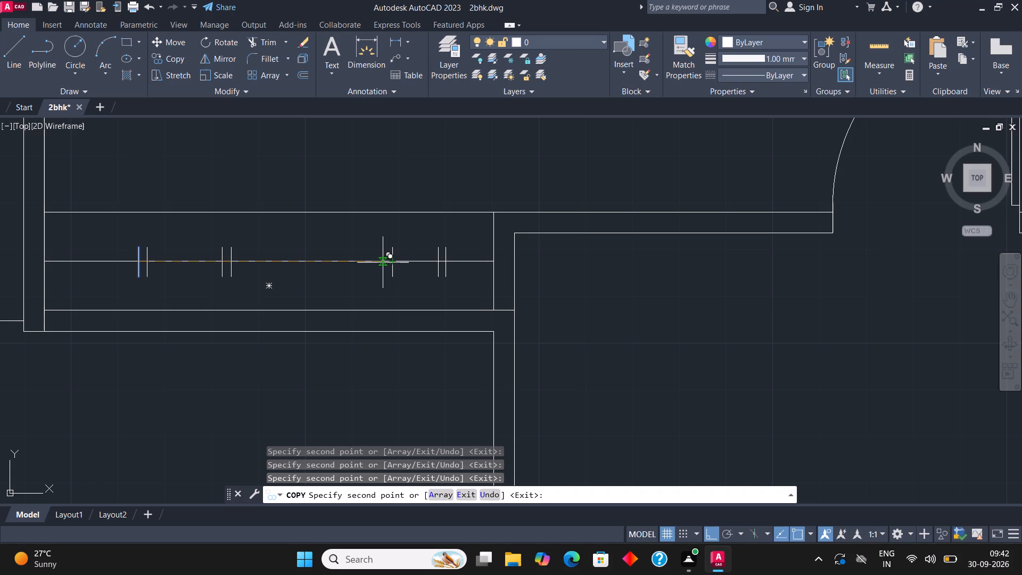
left_click(385, 262)
key("Escape")
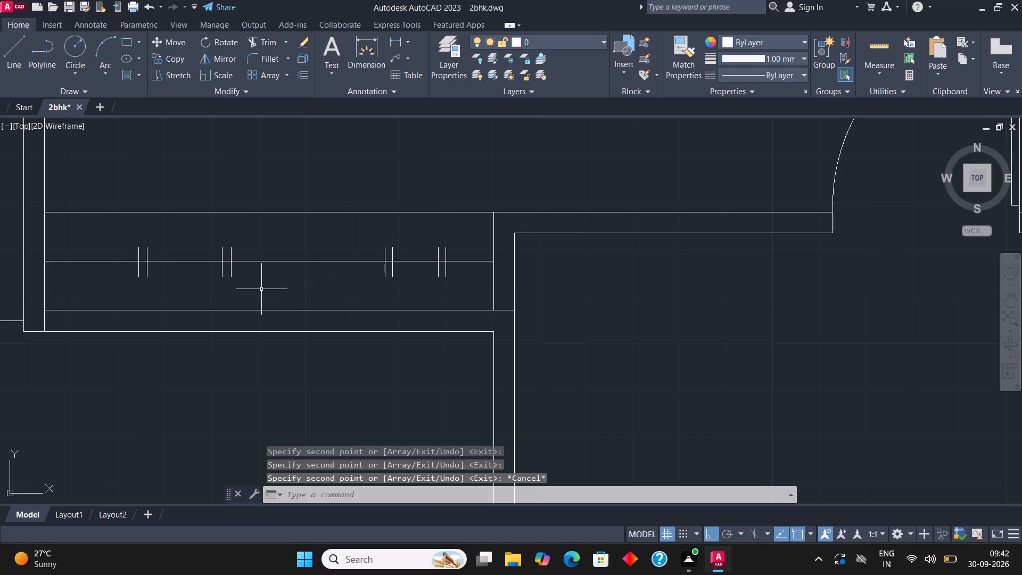
Draw a counter line from the small room's upper-left inner corner, 2' along the top wall and down past the window, short of the bottom wall.
scroll(425, 227, "down", 4)
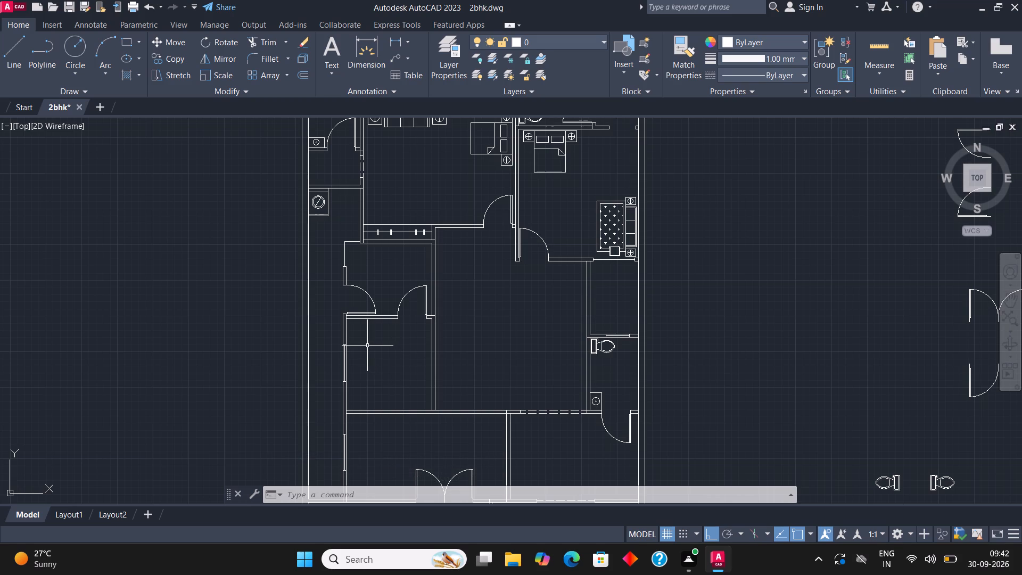
scroll(367, 345, "up", 2)
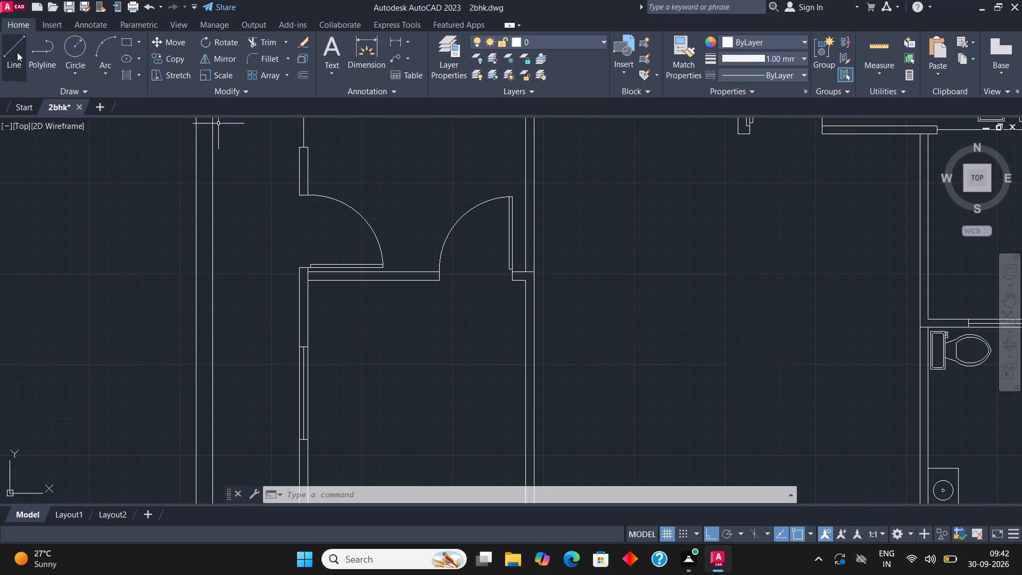
left_click(17, 52)
scroll(332, 274, "up", 2)
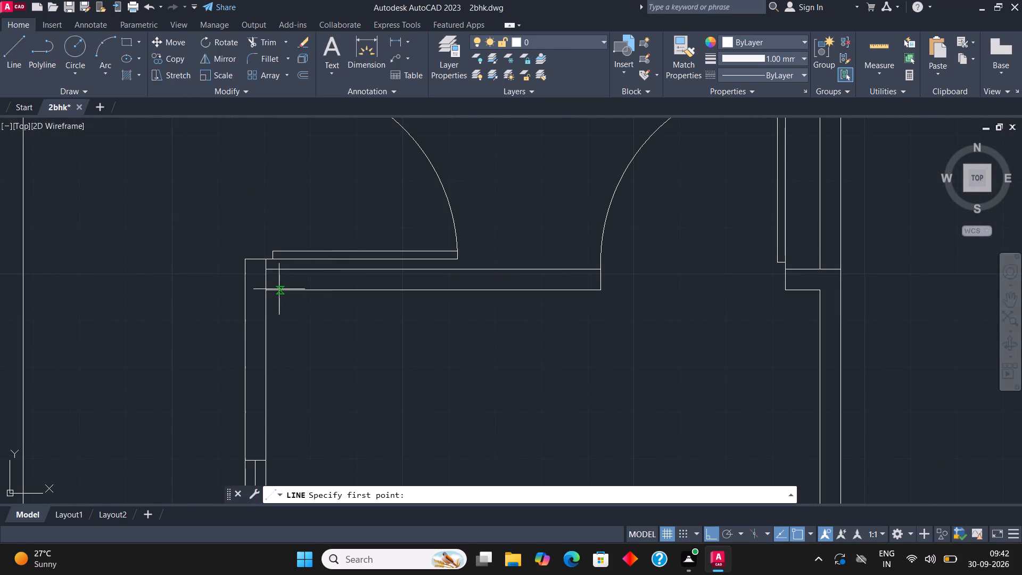
left_click(267, 289)
type("2'")
key("Return")
scroll(367, 309, "down", 3)
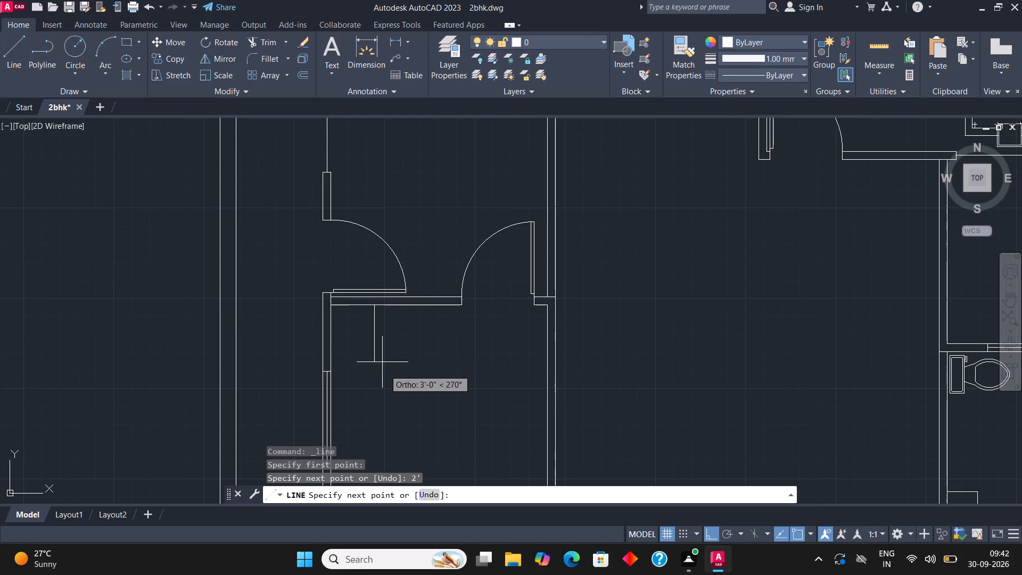
scroll(366, 324, "down", 3)
scroll(376, 362, "up", 3)
left_click(344, 382)
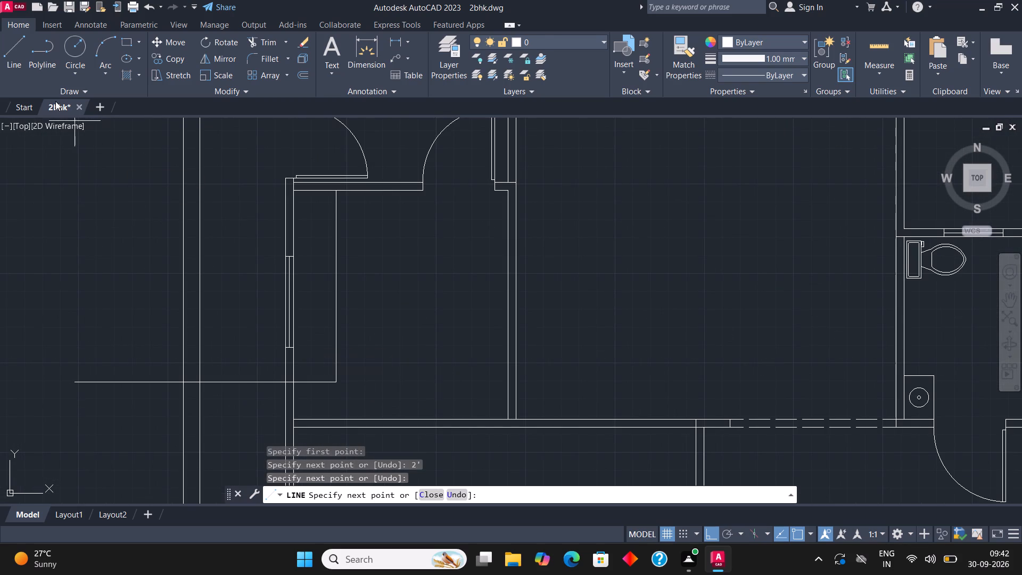
Draw a line from the room's lower-right inner corner, 2' up the right wall and horizontally left, stopping short of the vertical counter line.
left_click(18, 51)
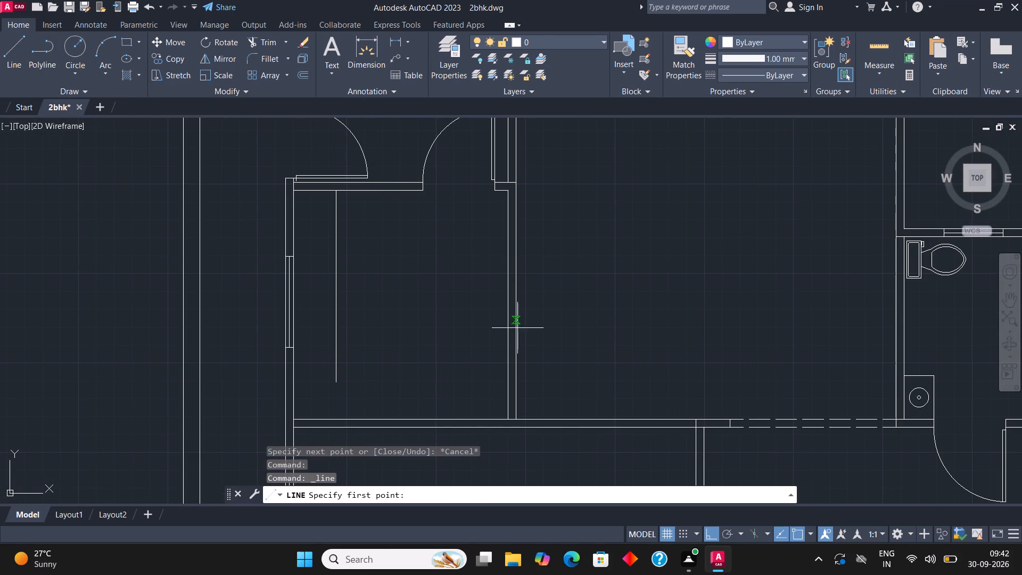
left_click(504, 417)
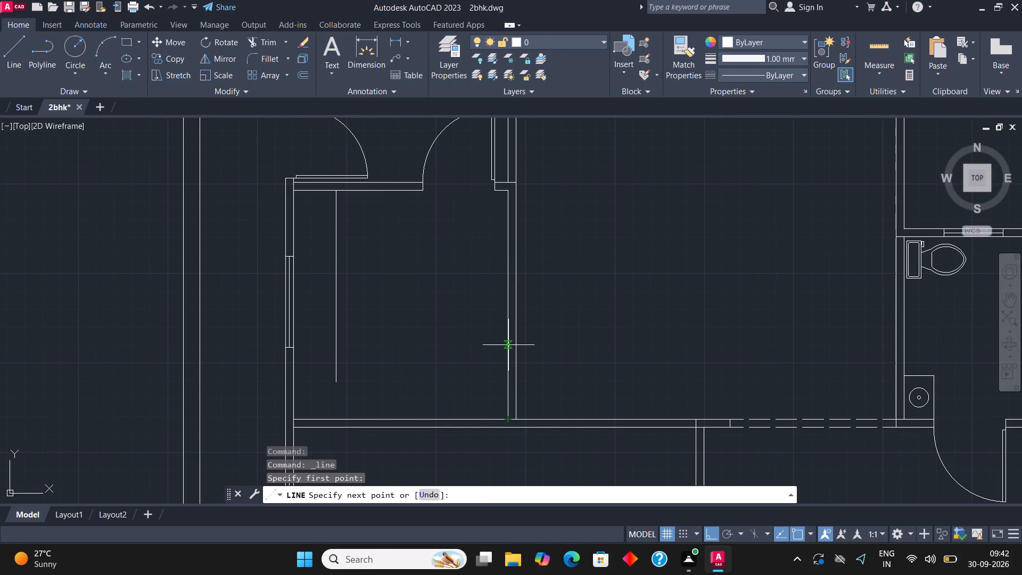
type("2'")
key("Return")
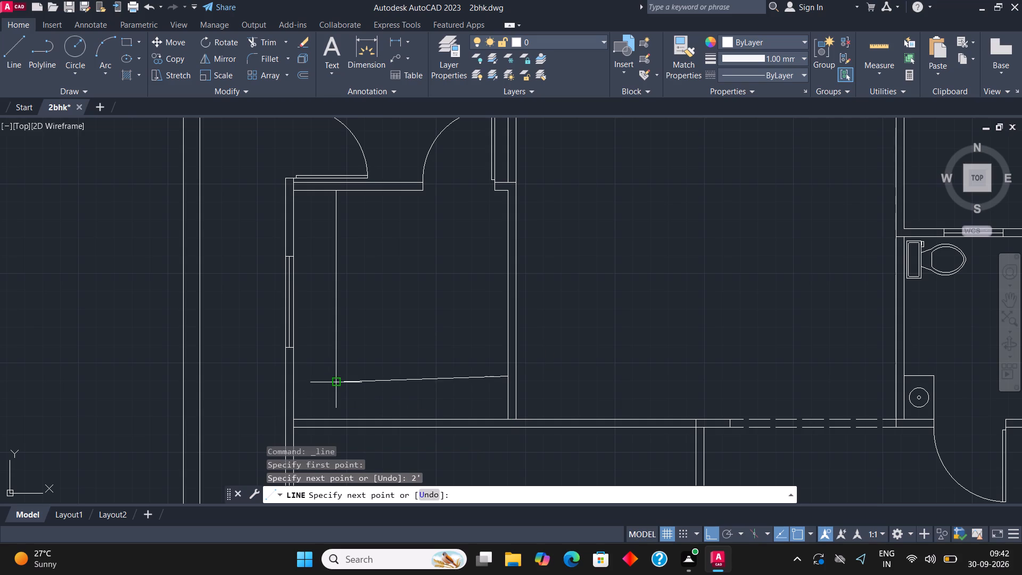
left_click(359, 376)
Fillet the vertical and horizontal counter edges into a sharp corner to complete the L-shaped counter.
left_click(271, 56)
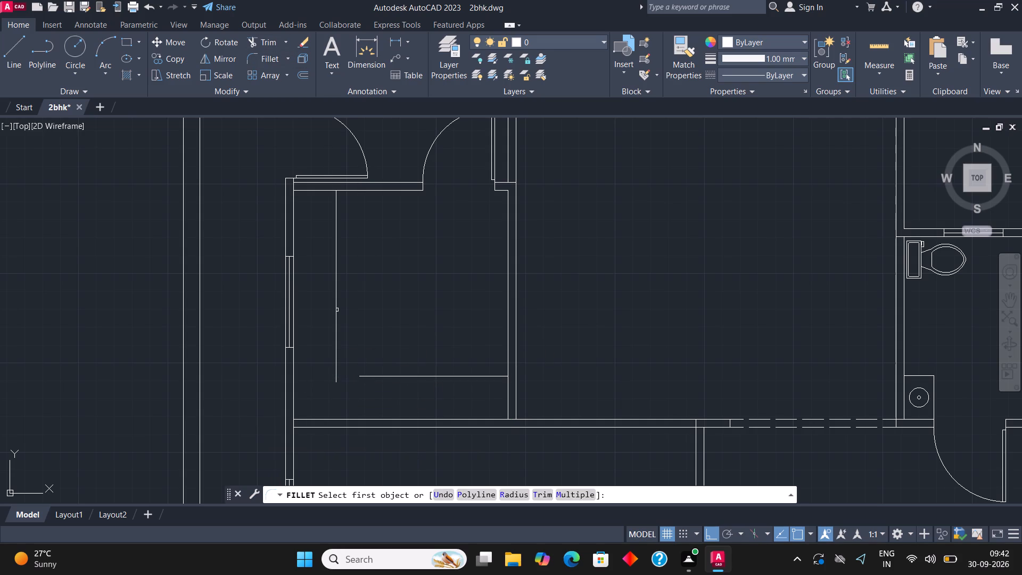
left_click(335, 314)
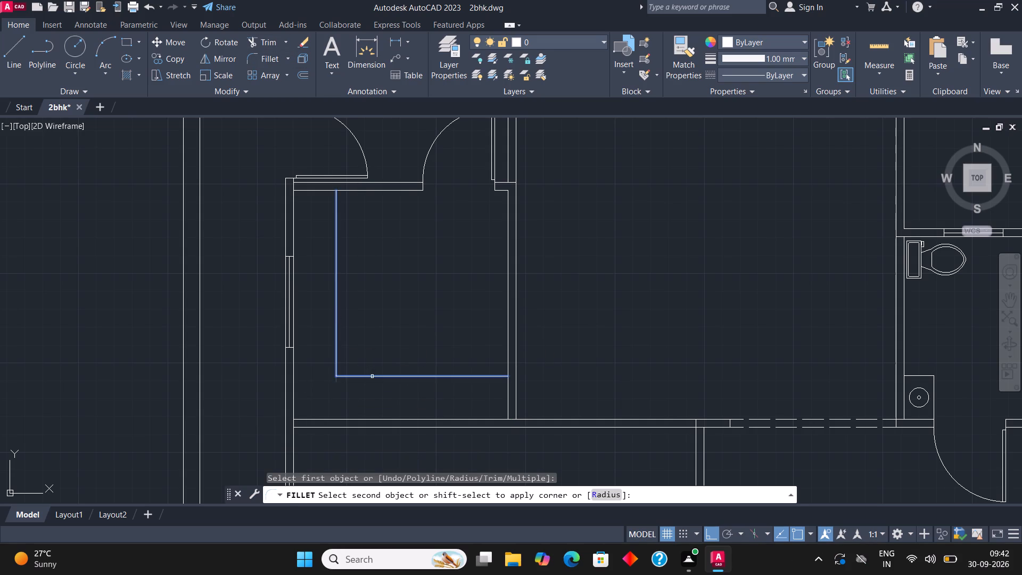
left_click(372, 376)
Draw a sink rectangle across the left counter beside the window and split it into two equal bowls with a horizontal midline.
left_click(124, 36)
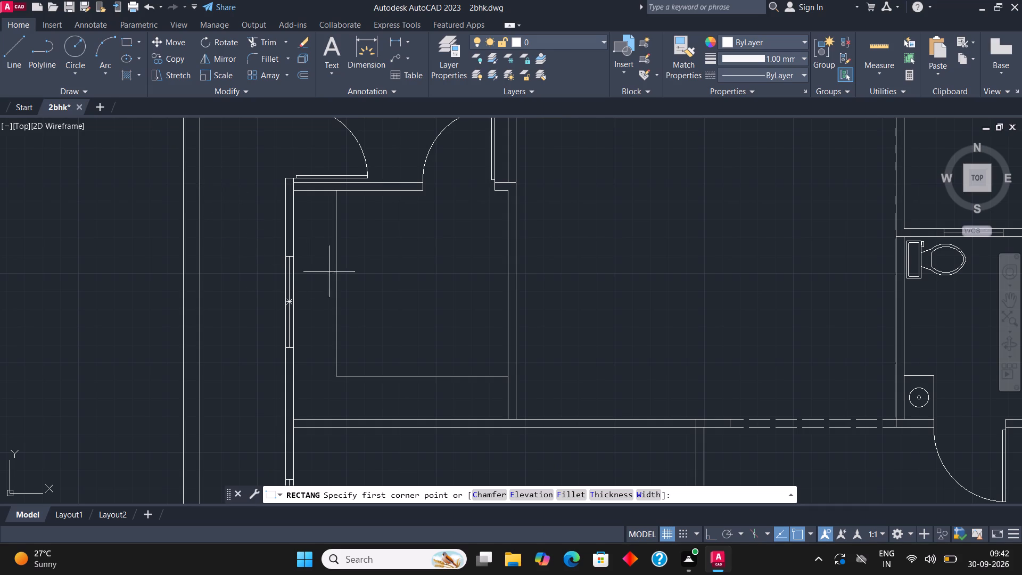
left_click(337, 266)
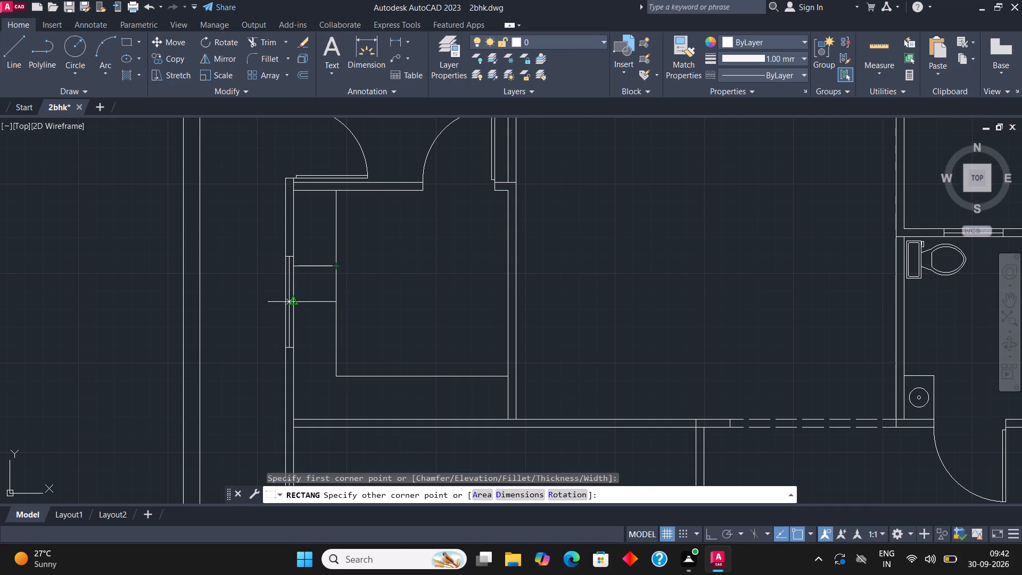
left_click(294, 339)
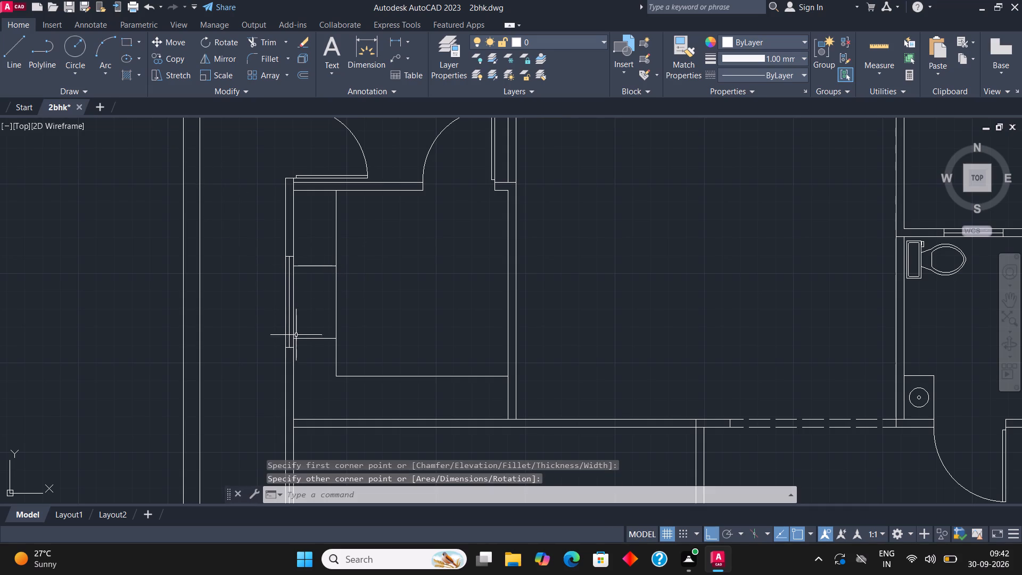
scroll(330, 334, "up", 2)
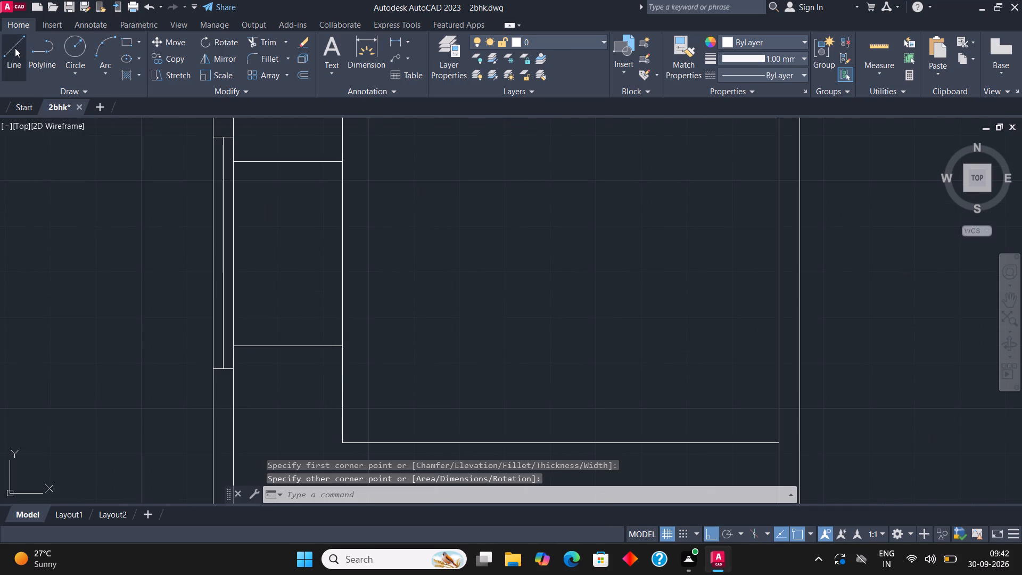
left_click(15, 48)
left_click(232, 258)
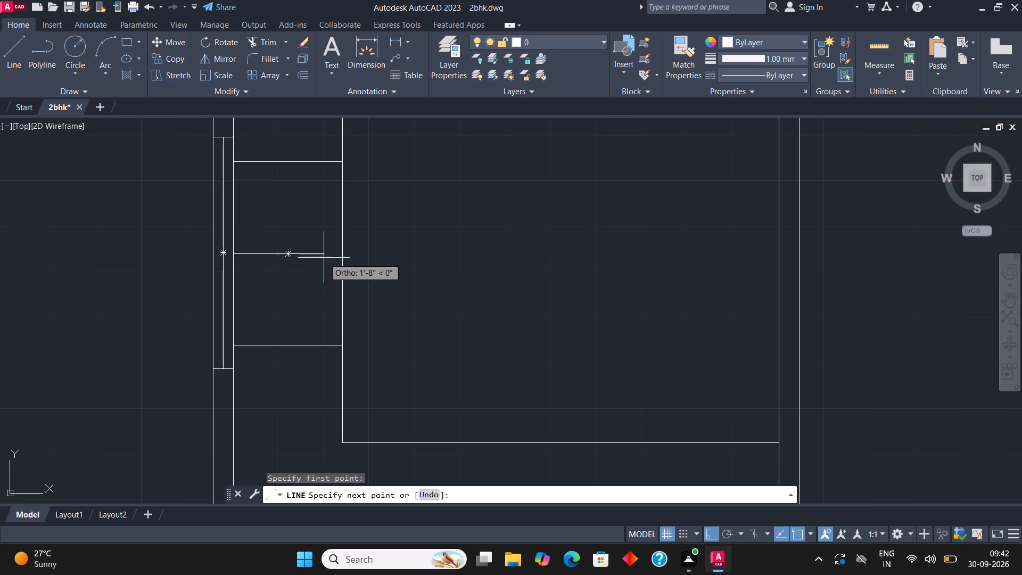
left_click(340, 252)
key("Escape")
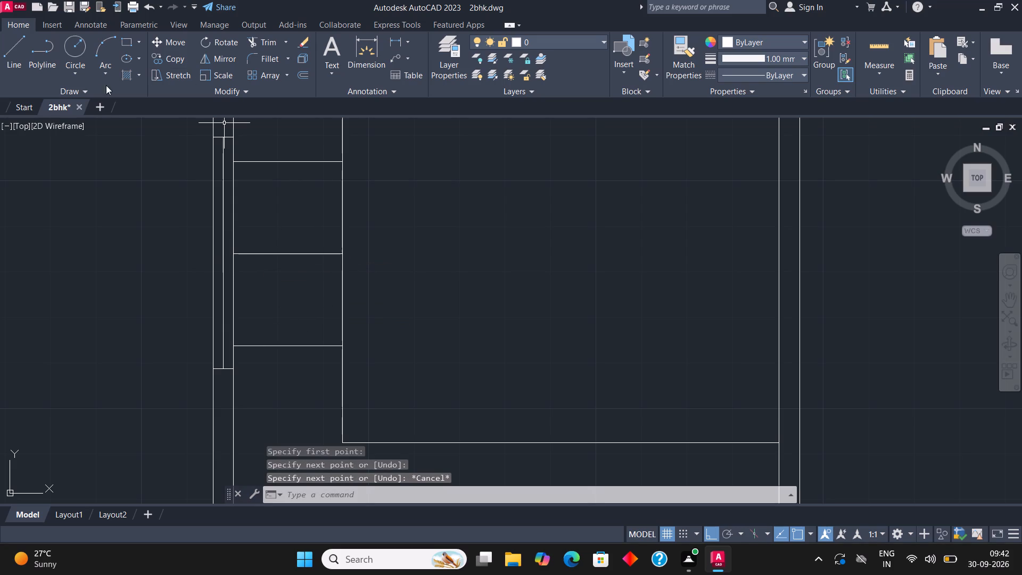
Draw a small drain circle in the upper sink bowl and copy it about 1'-7" straight down into the lower bowl.
left_click(71, 45)
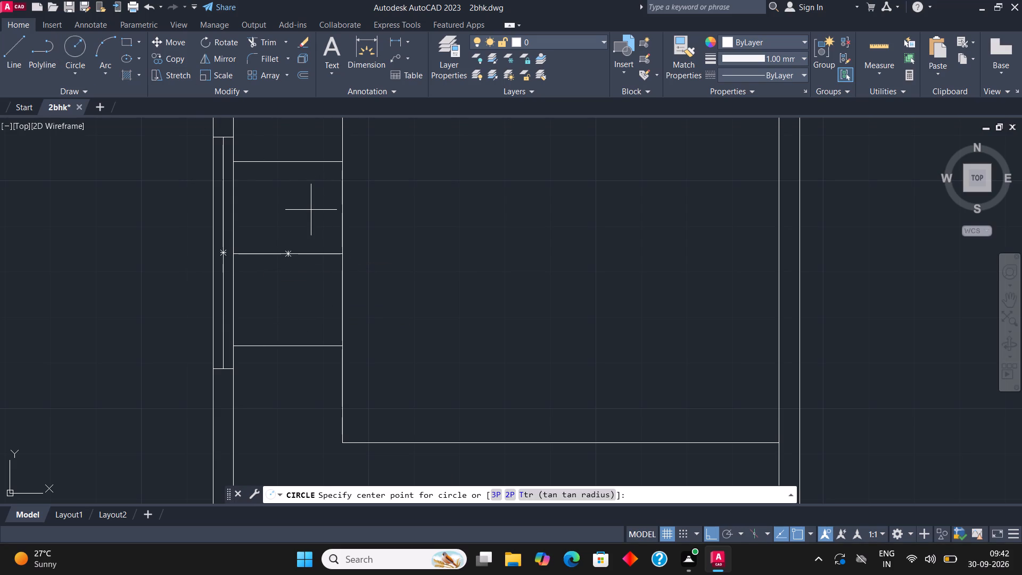
left_click(312, 210)
left_click(316, 216)
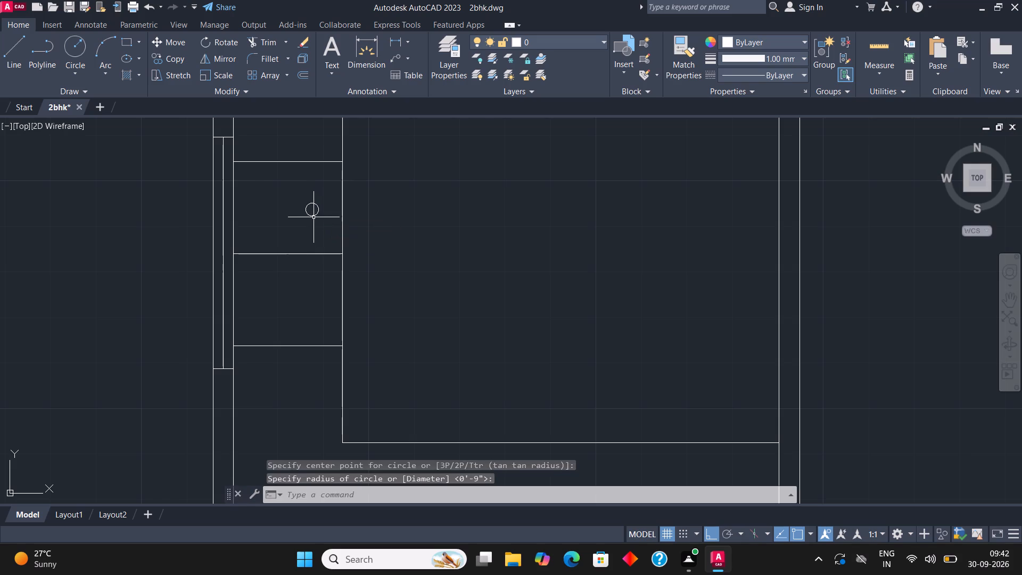
left_click(314, 216)
left_click(169, 56)
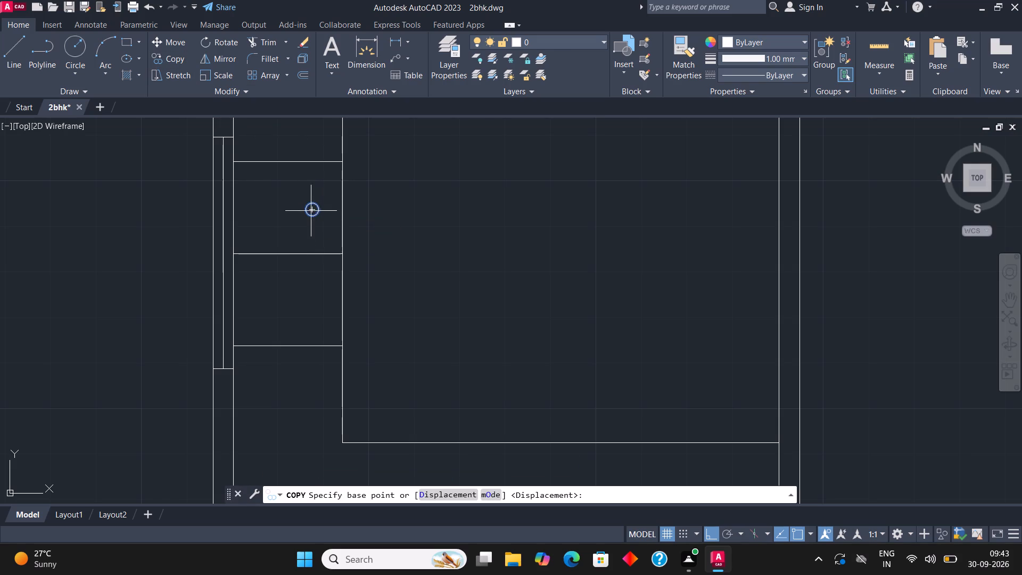
left_click(314, 211)
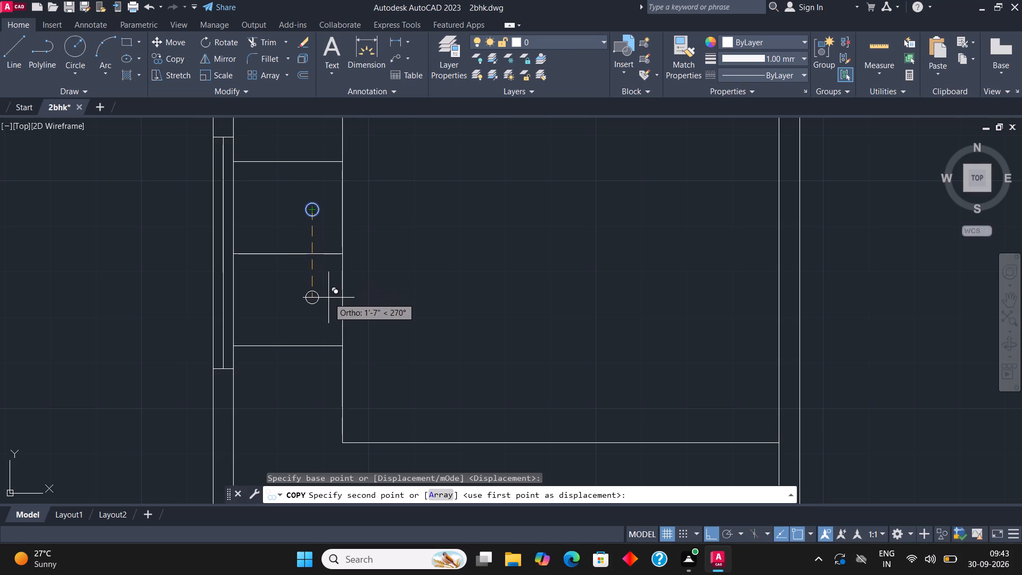
left_click(331, 298)
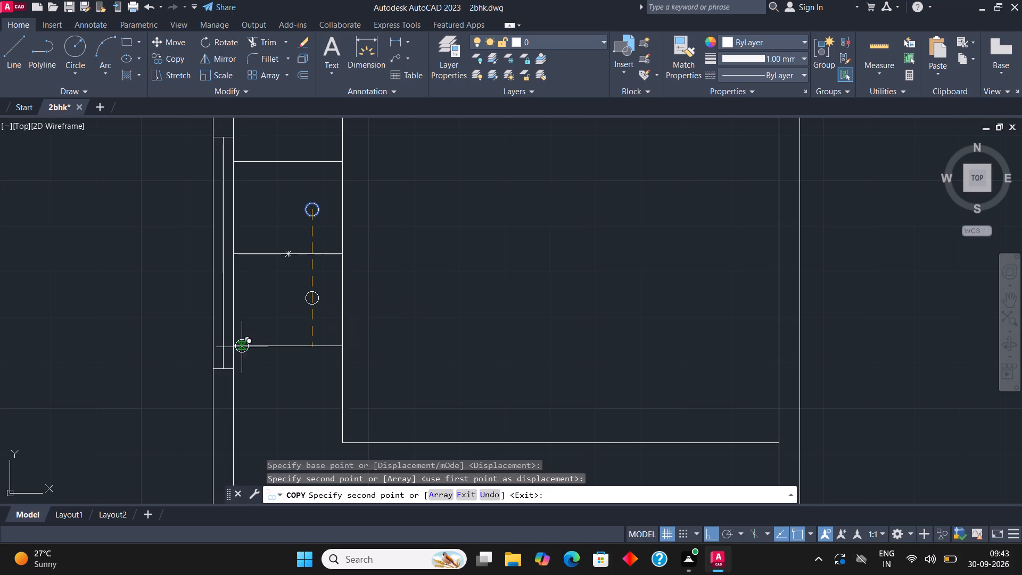
key("Escape")
Draw a hob rectangle on the bottom counter, from just below its front edge down to the wall line.
scroll(193, 222, "down", 3)
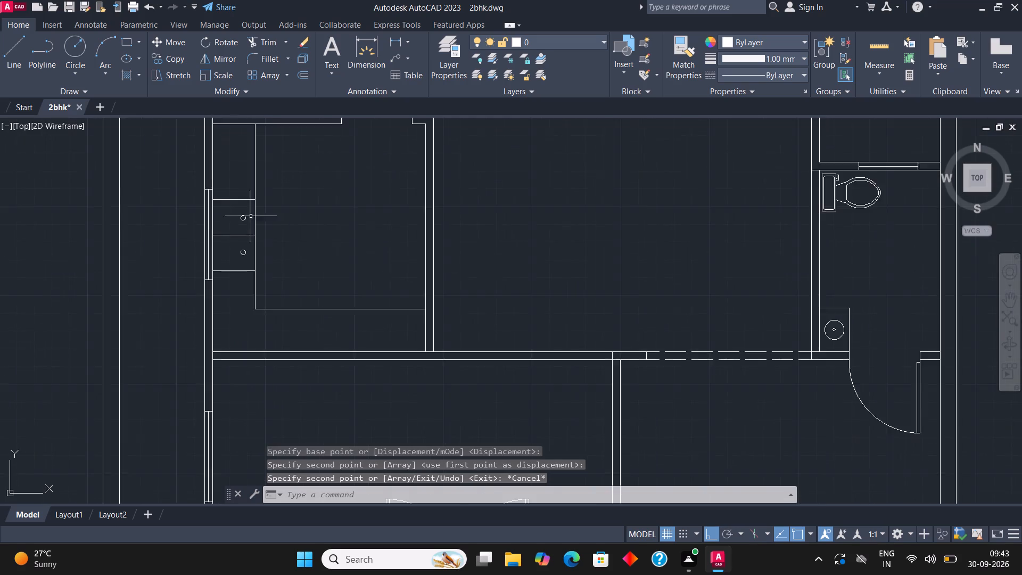
scroll(288, 285, "up", 3)
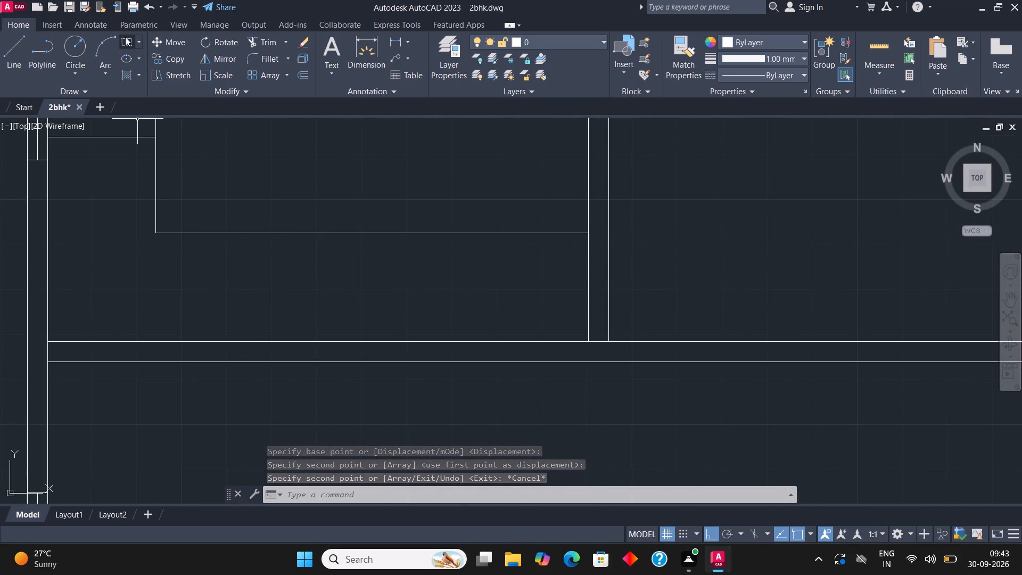
left_click(126, 37)
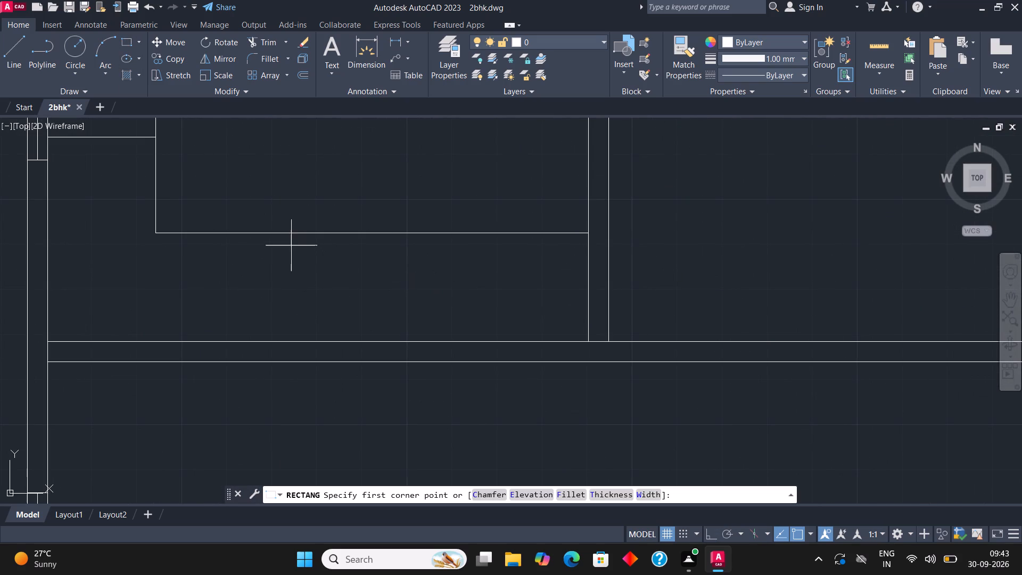
left_click(291, 245)
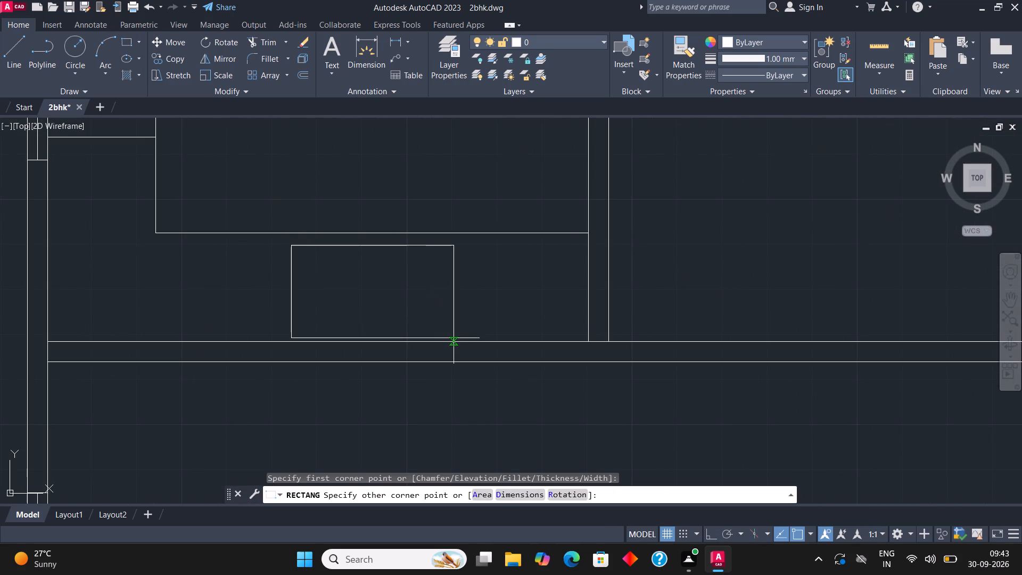
left_click(451, 337)
Offset the hob rectangle inward by a small picked distance to form an inner frame.
scroll(425, 332, "up", 1)
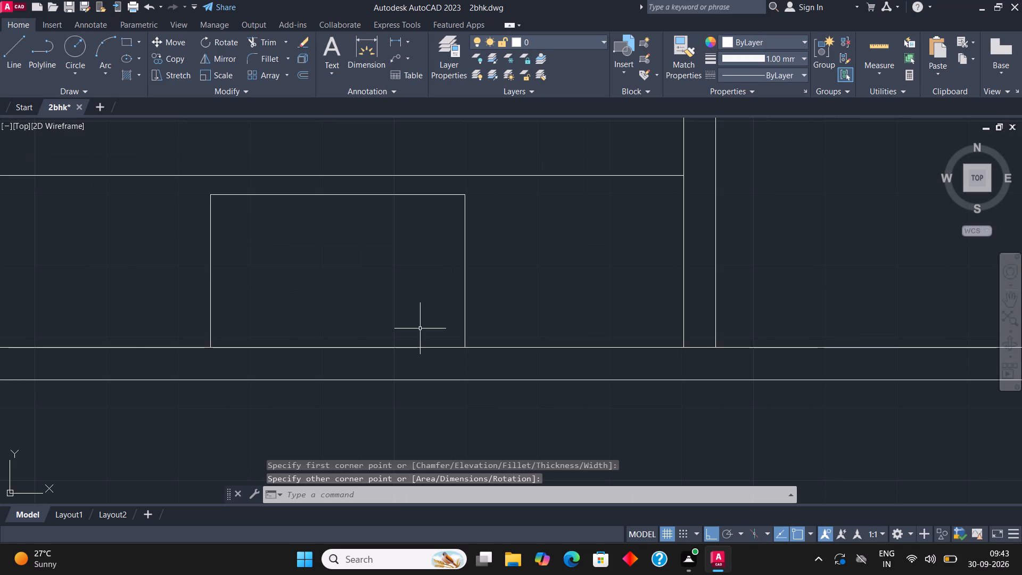
scroll(303, 292, "down", 3)
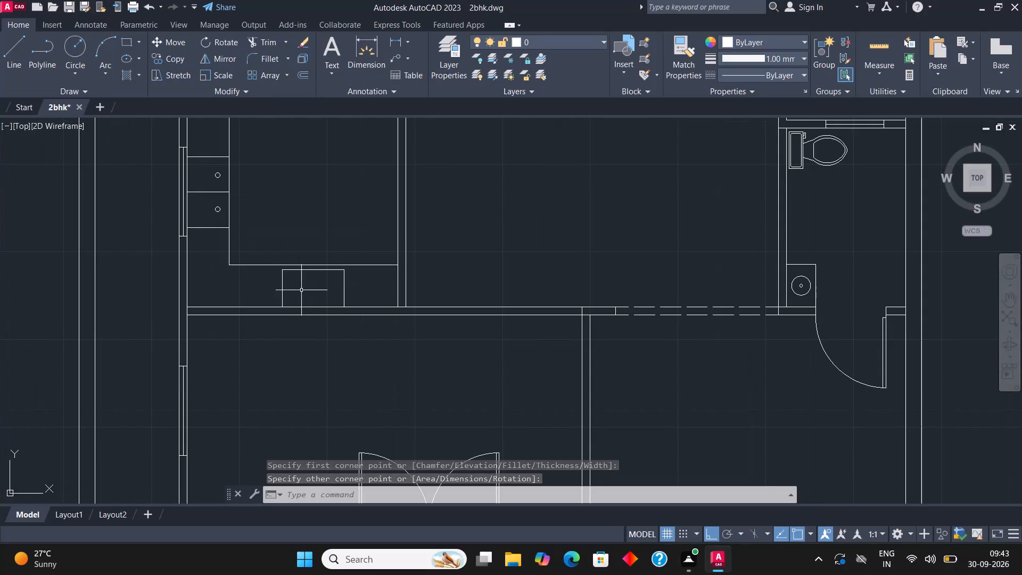
scroll(319, 286, "up", 2)
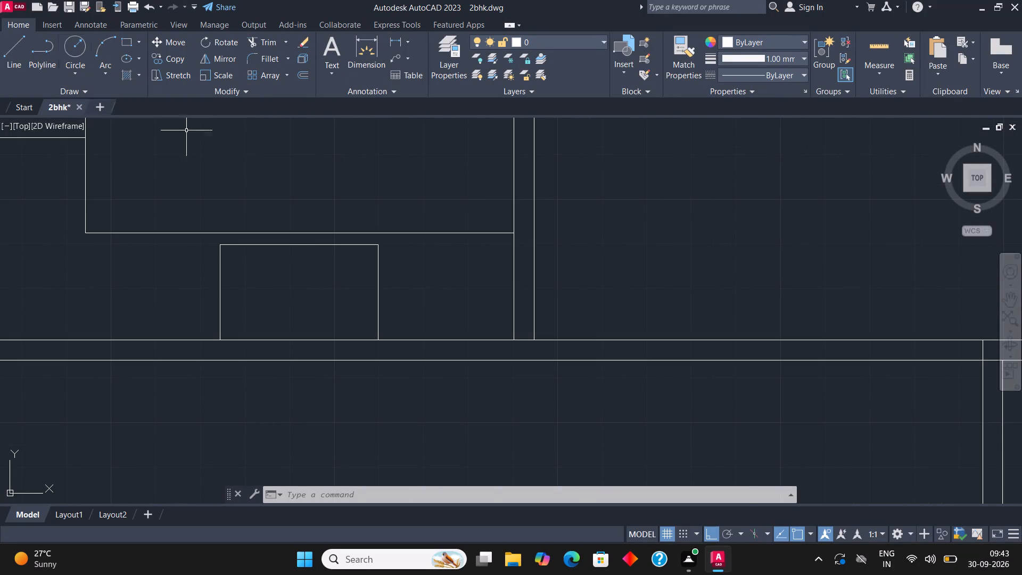
left_click(279, 245)
left_click(303, 72)
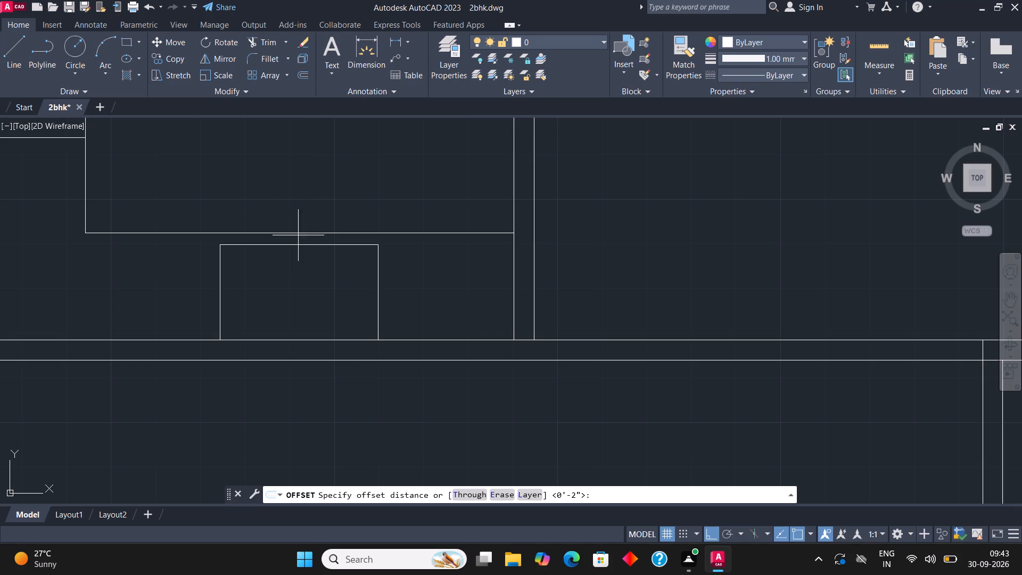
left_click(289, 246)
left_click(290, 255)
left_click(291, 272)
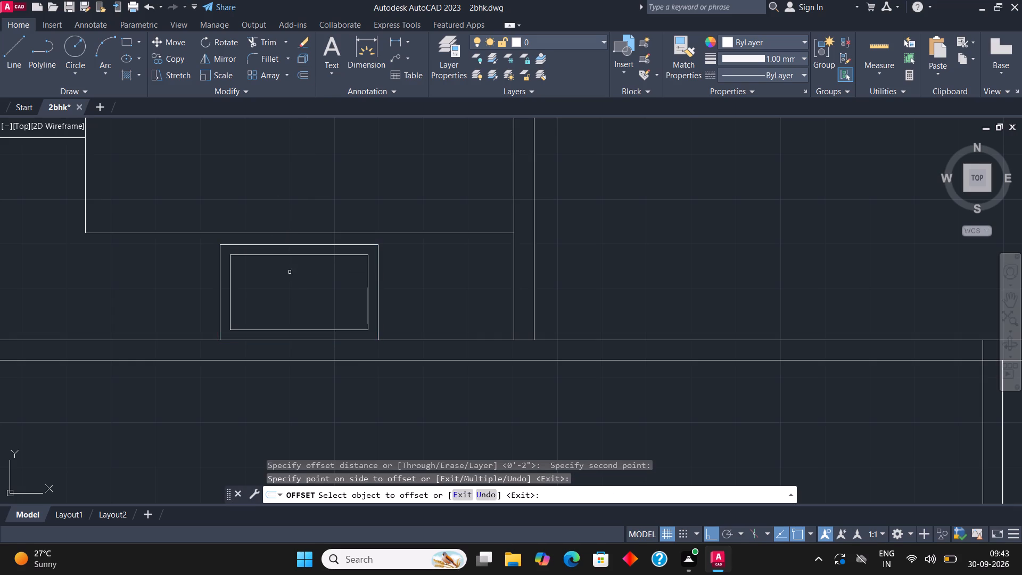
Draw a narrow full-height rectangle in the middle of the inner hob frame, separating the left and right burner areas.
scroll(302, 328, "up", 1)
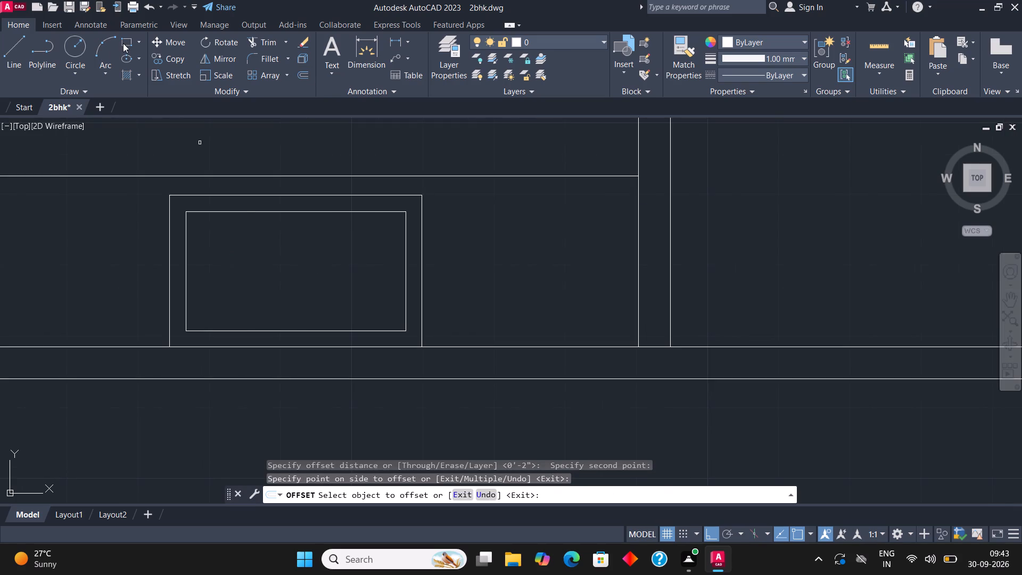
left_click(125, 43)
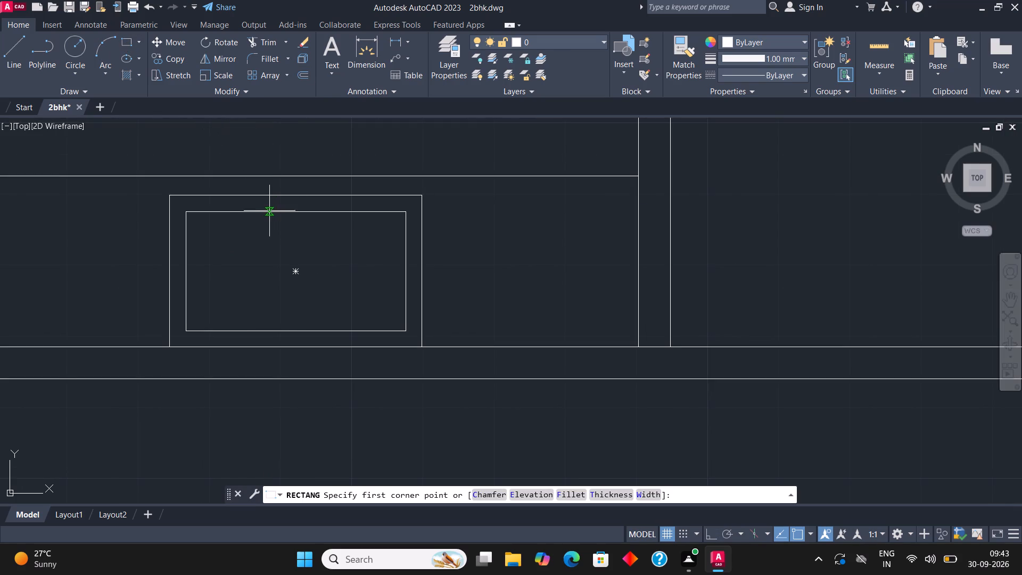
left_click(275, 212)
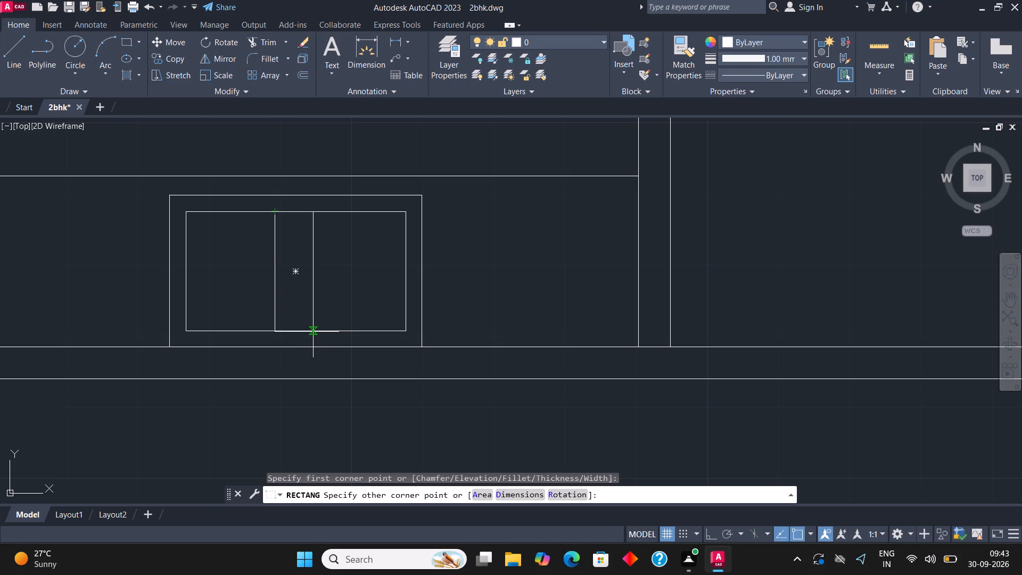
left_click(313, 332)
Draw a burner circle of about 4" radius in the hob's left area and a smaller burner circle directly below it.
left_click(84, 41)
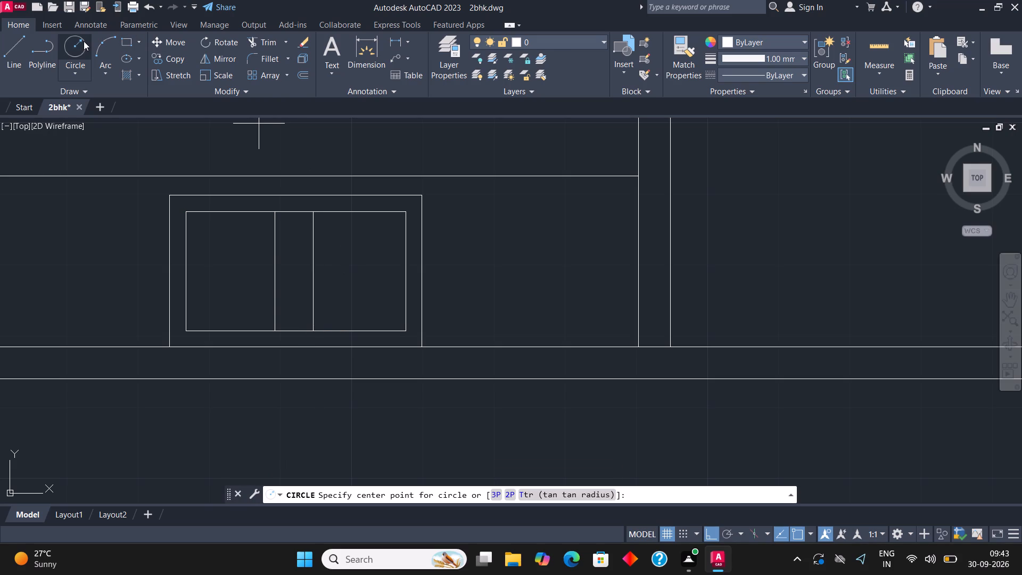
scroll(231, 245, "up", 1)
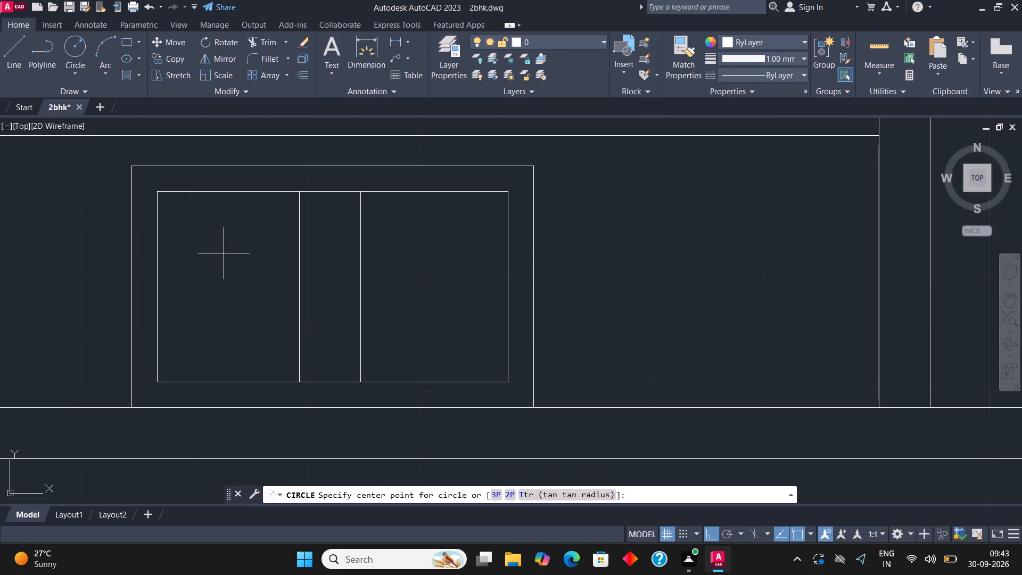
left_click(224, 253)
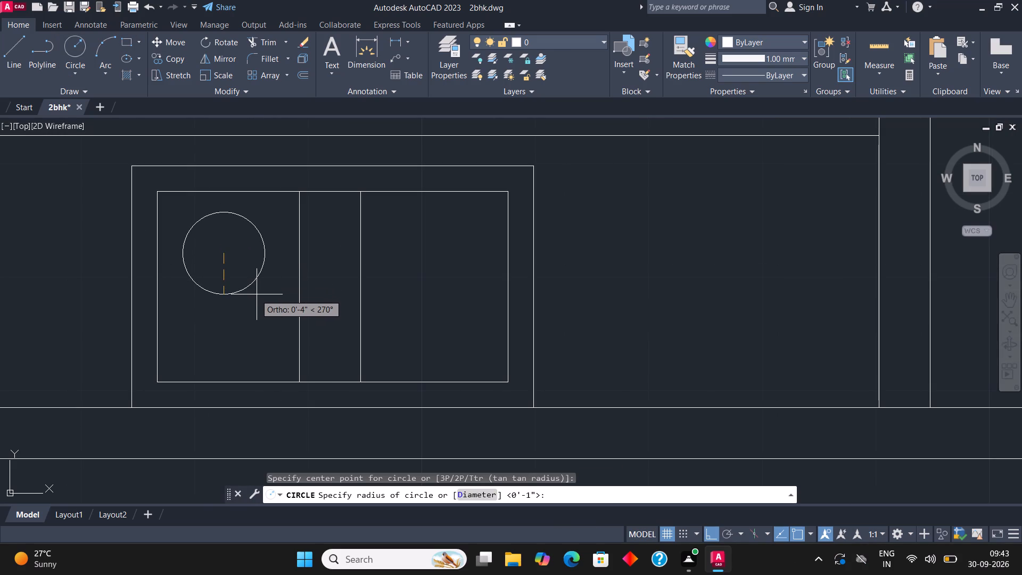
left_click(261, 294)
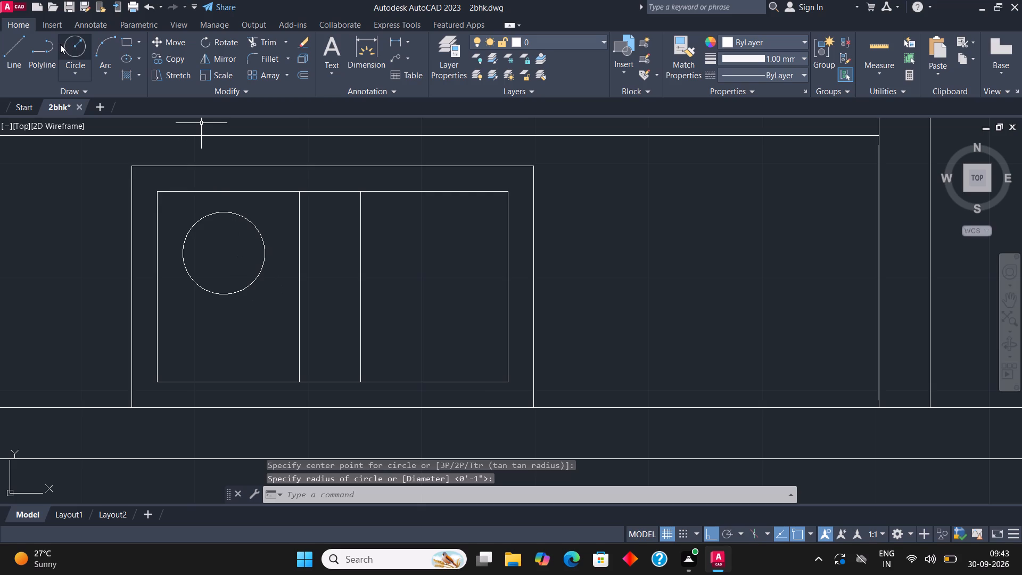
left_click(71, 45)
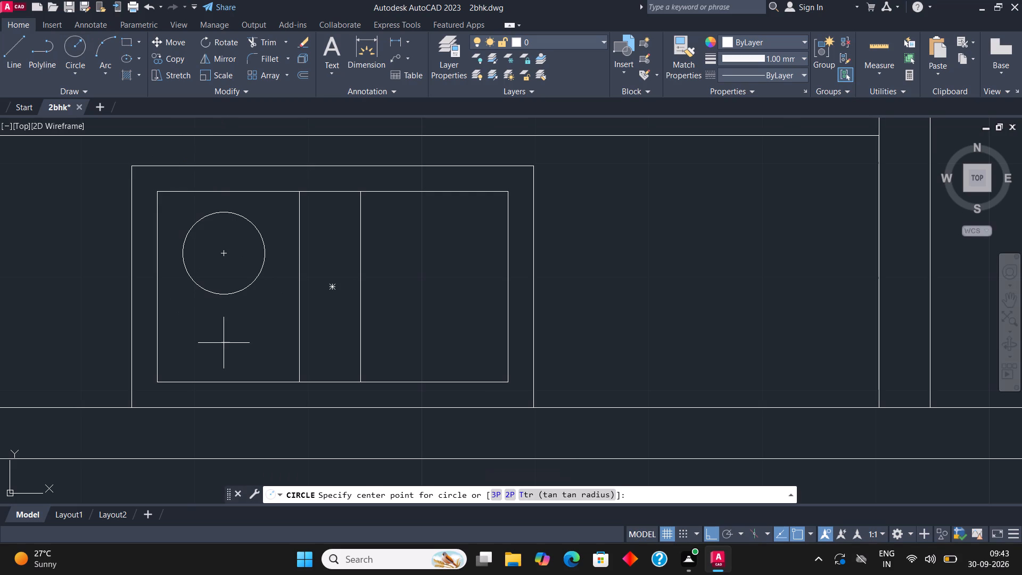
left_click(224, 343)
left_click(235, 369)
Copy both burner circles about 1'-6" horizontally into the hob's right burner area.
left_click(233, 349)
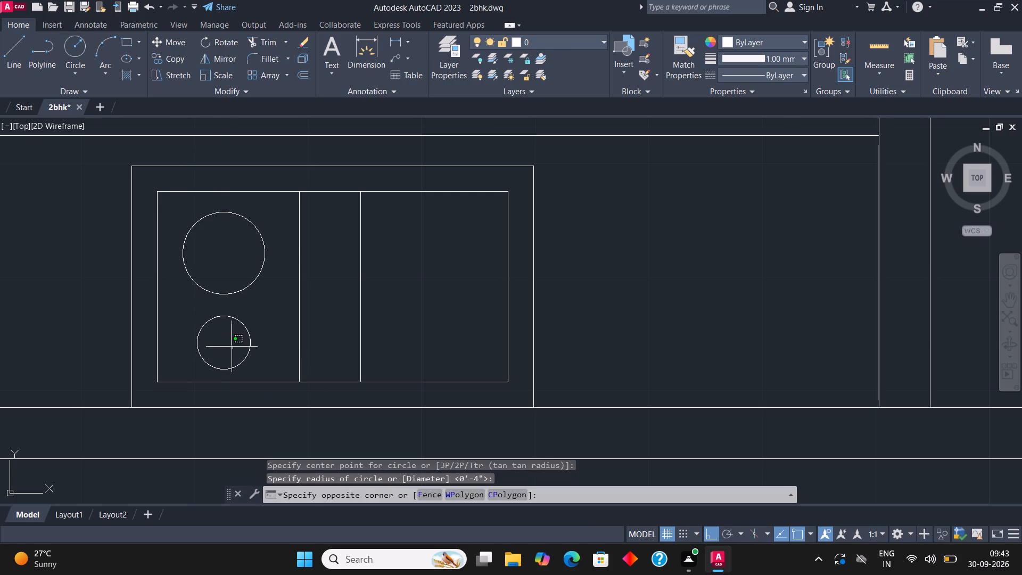
left_click(210, 240)
left_click(171, 59)
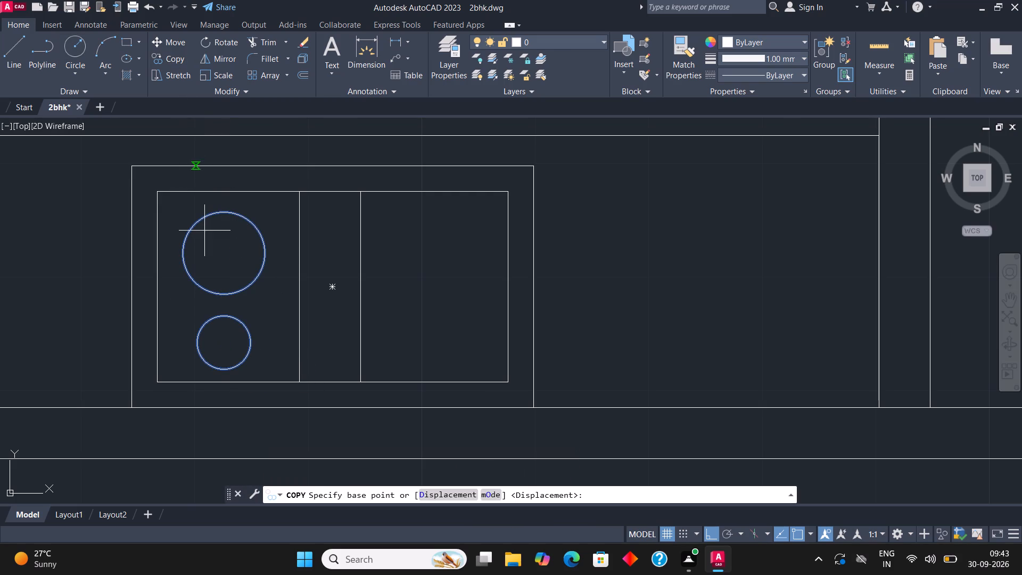
left_click(221, 287)
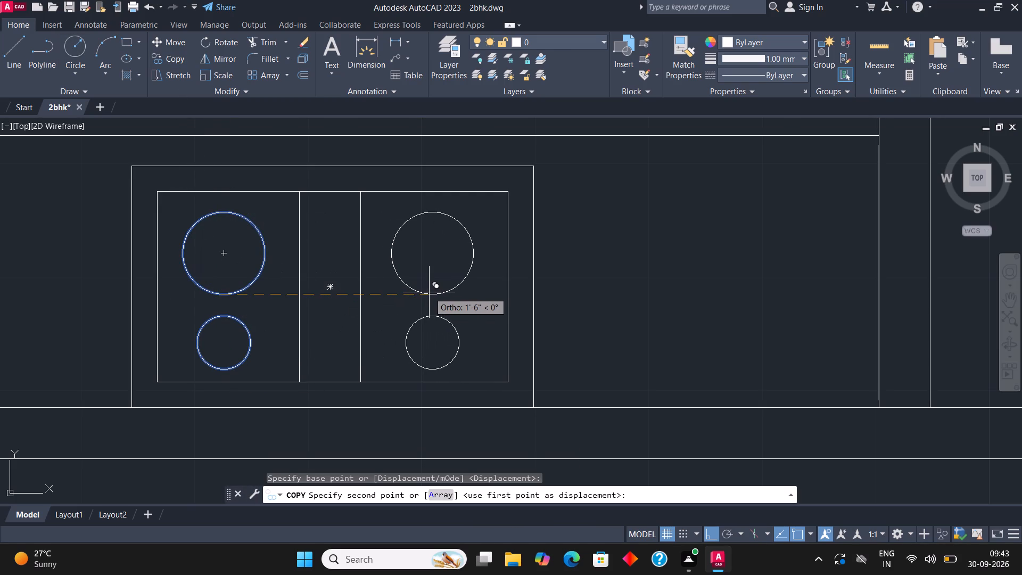
left_click(433, 292)
key("Escape")
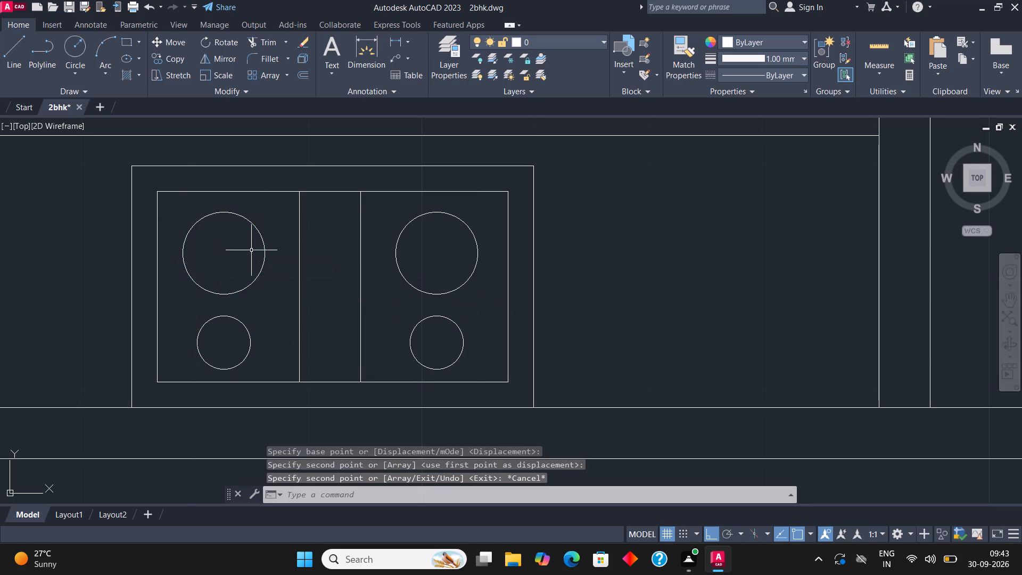
In the room below the kitchen, draw a line 3' down from the top wall, aligned with the kitchen's right wall, continuing horizontally left.
scroll(328, 275, "down", 3)
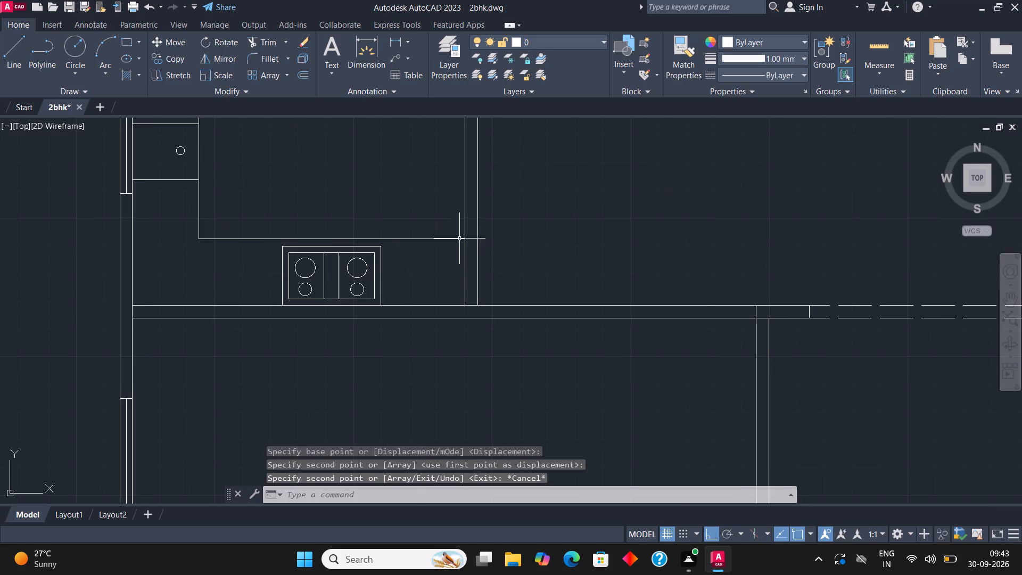
scroll(329, 213, "down", 2)
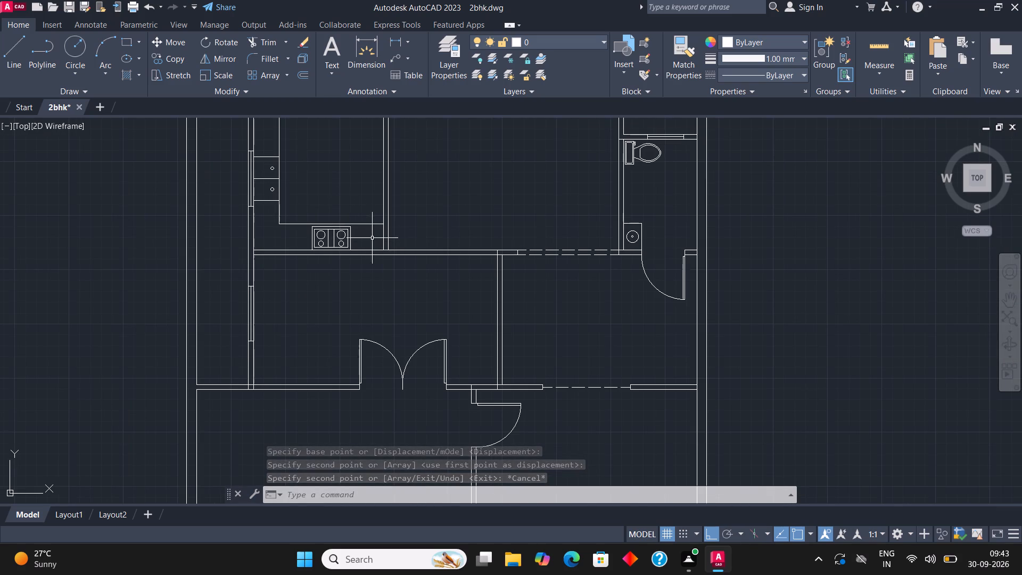
scroll(368, 233, "down", 1)
scroll(375, 307, "up", 2)
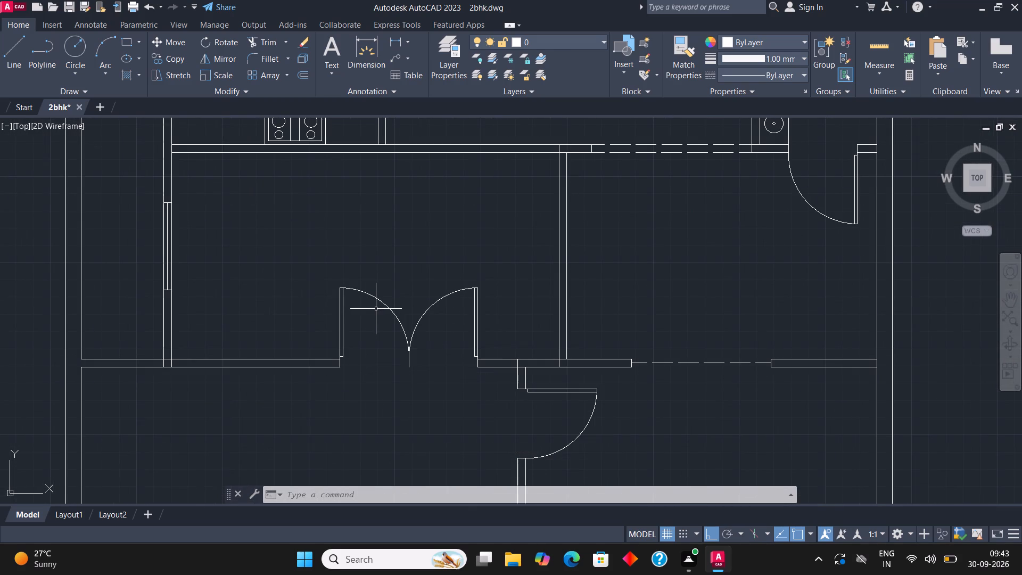
left_click(17, 44)
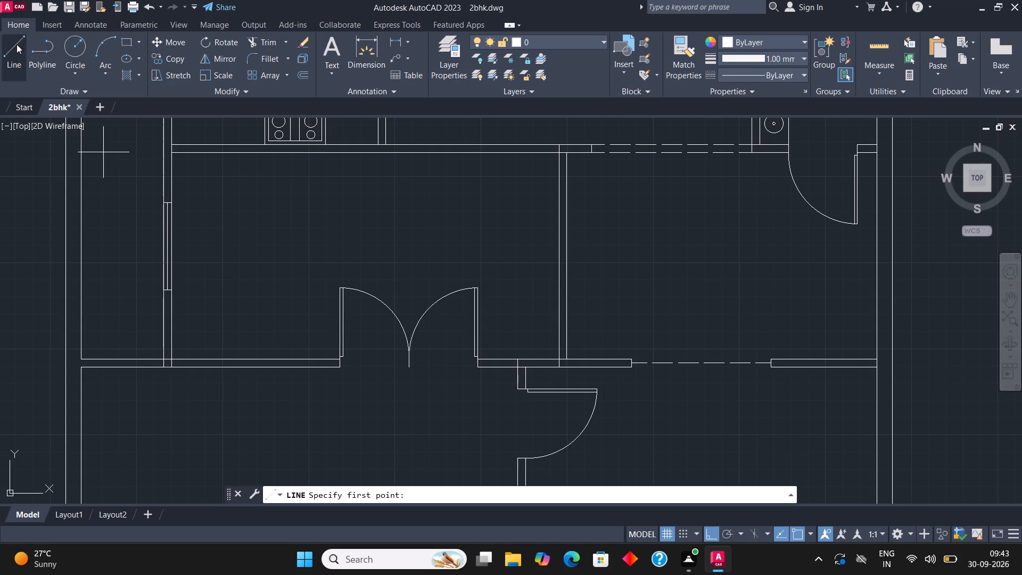
left_click(385, 155)
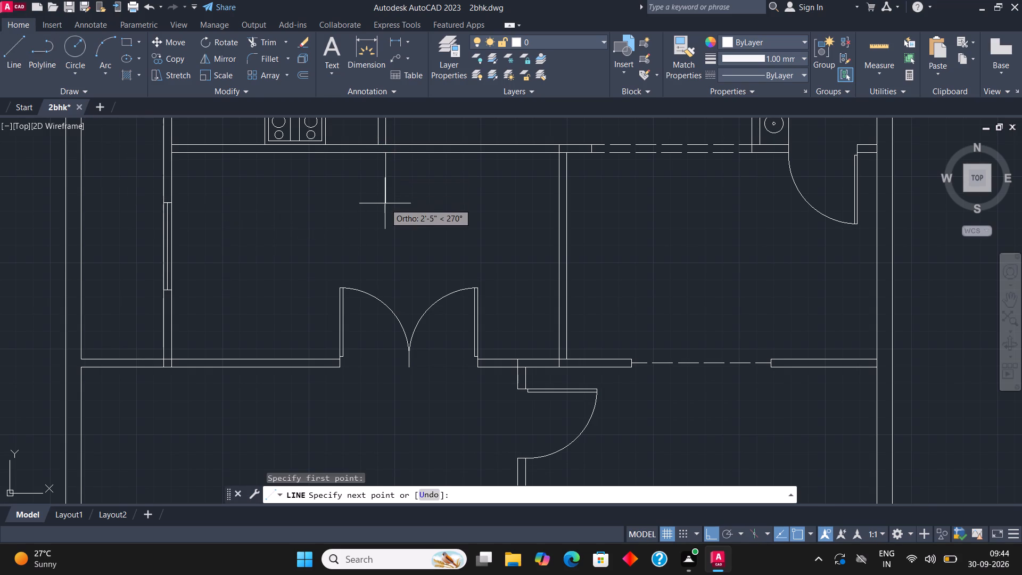
type("3'")
key("Return")
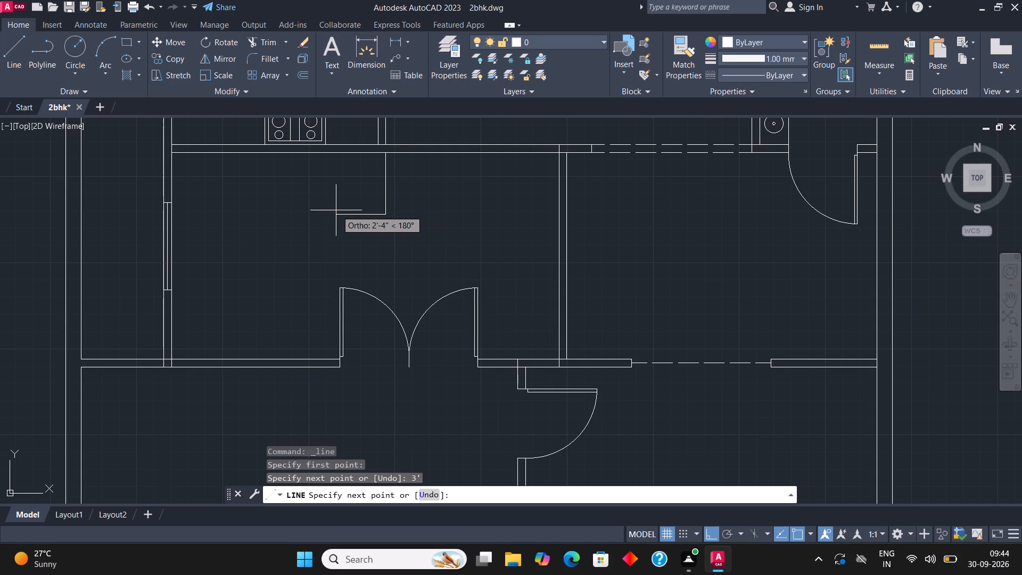
left_click(246, 210)
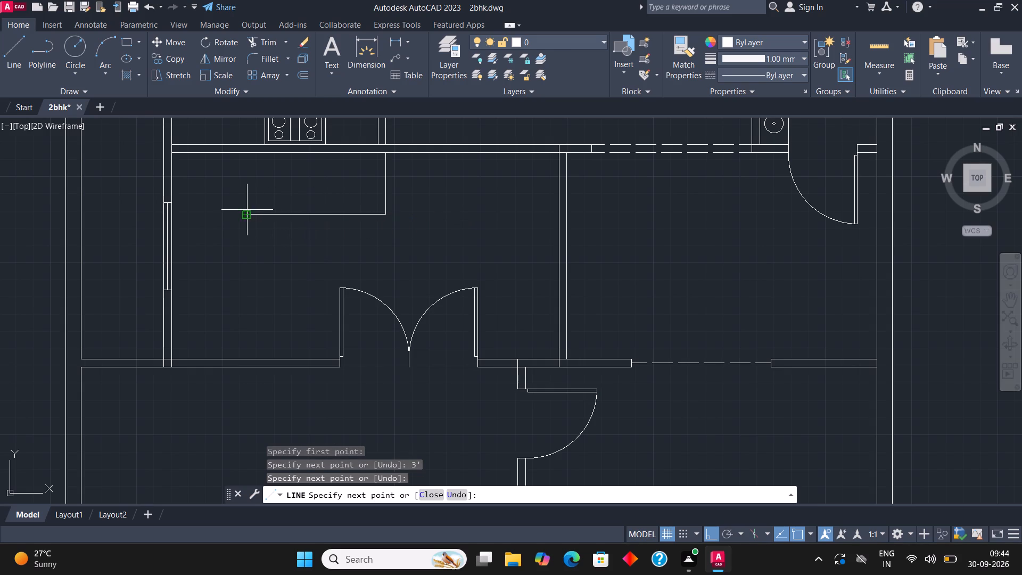
Draw a line 3' right from the room's upper-left inner corner and continue it vertically down towards the bottom wall.
left_click(9, 42)
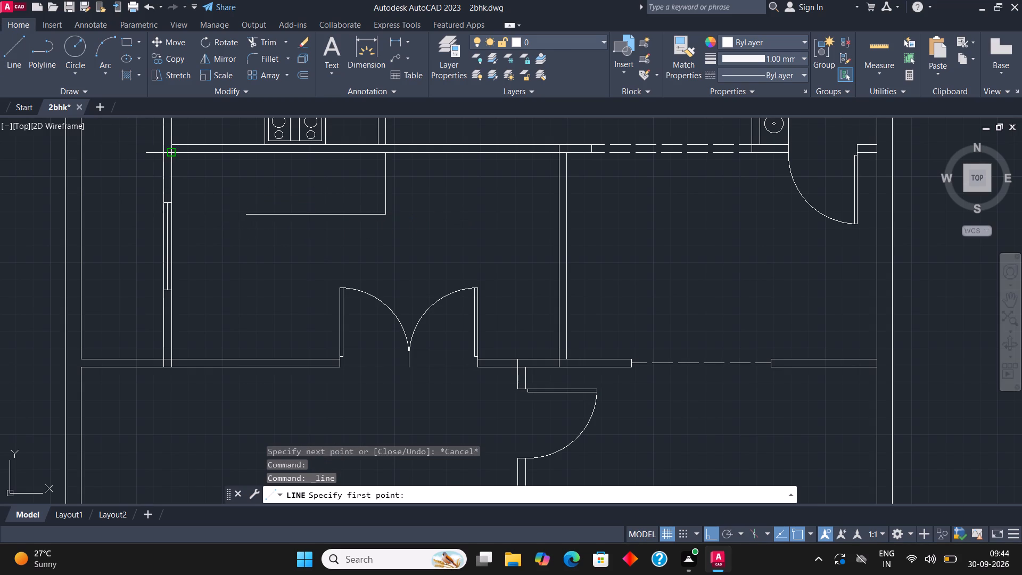
left_click(175, 155)
type("3'")
key("Return")
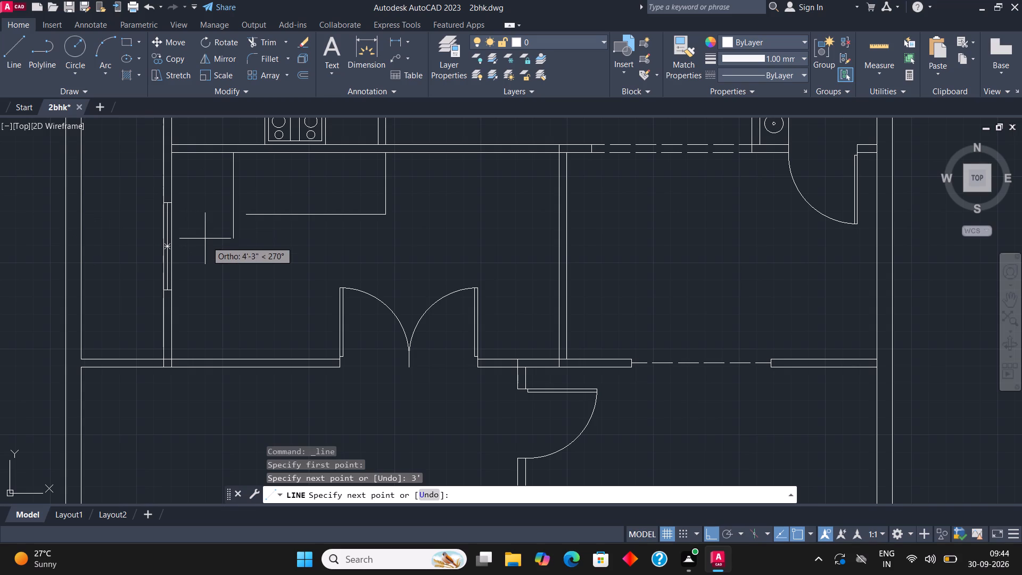
left_click(221, 316)
Draw a line 3' up from the room's lower-left inner corner and continue it horizontally right past the vertical stair line.
left_click(20, 56)
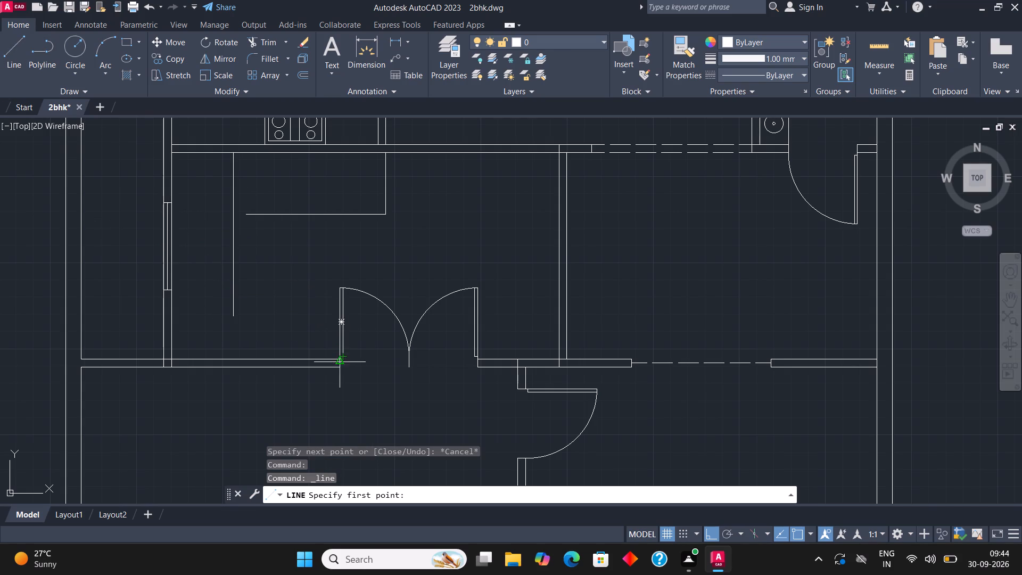
scroll(339, 377, "up", 3)
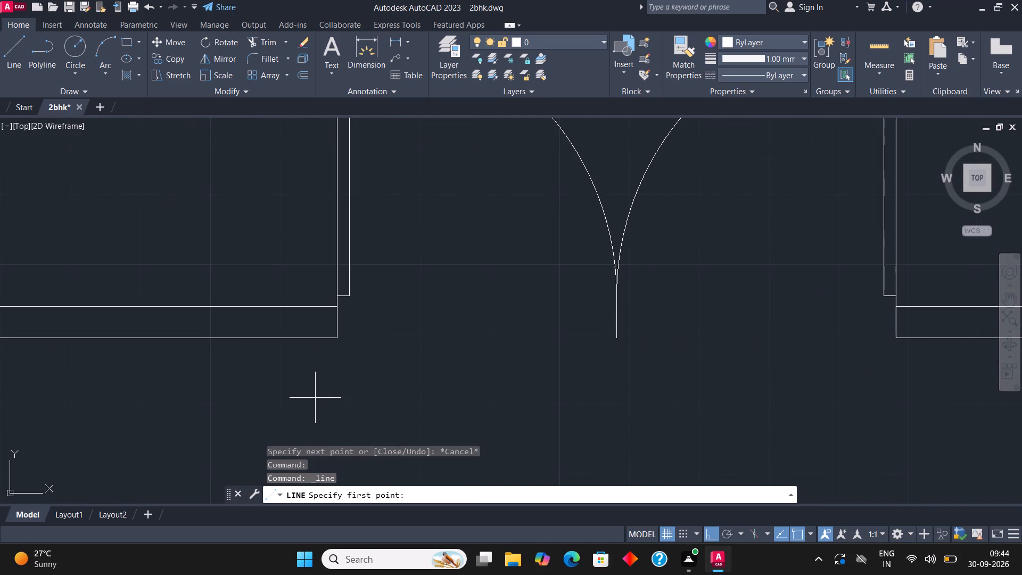
scroll(308, 379, "down", 4)
scroll(267, 348, "up", 1)
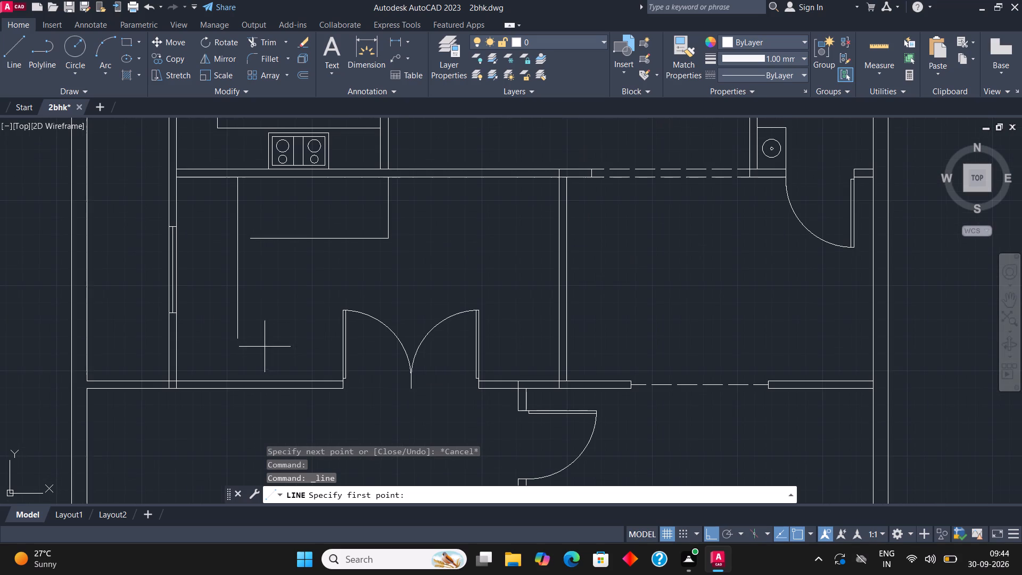
left_click(179, 378)
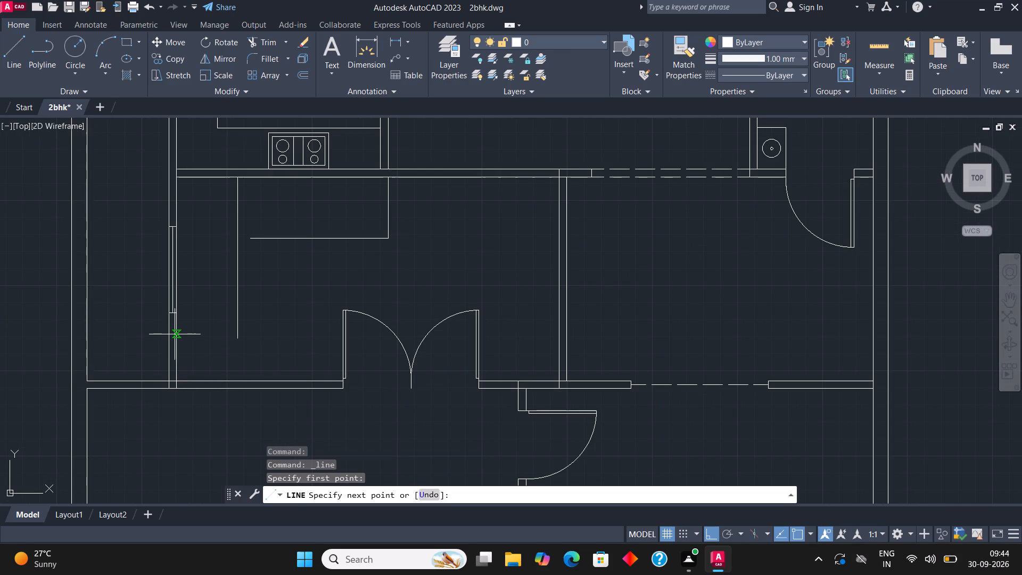
type("3'")
key("Return")
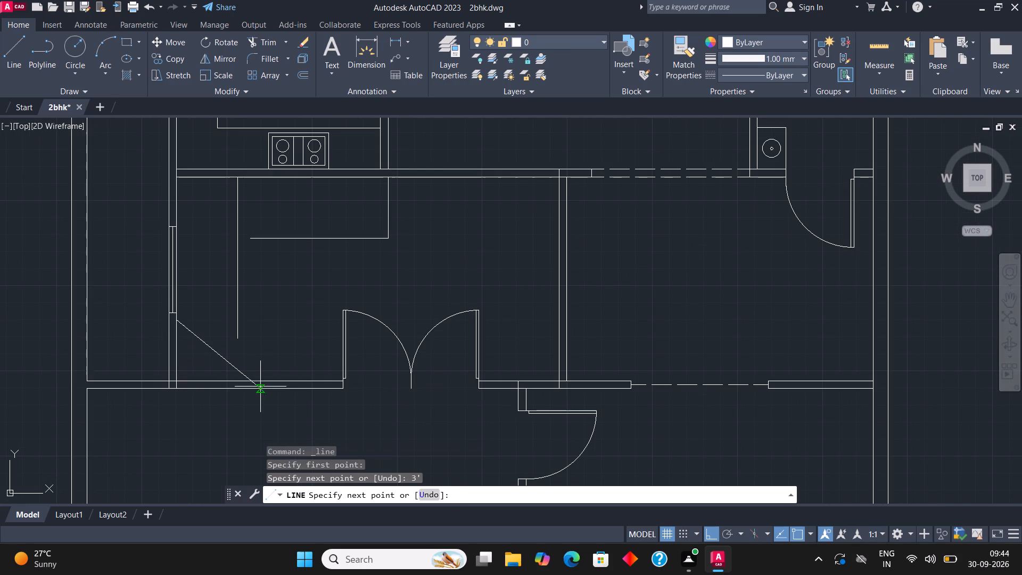
left_click(292, 319)
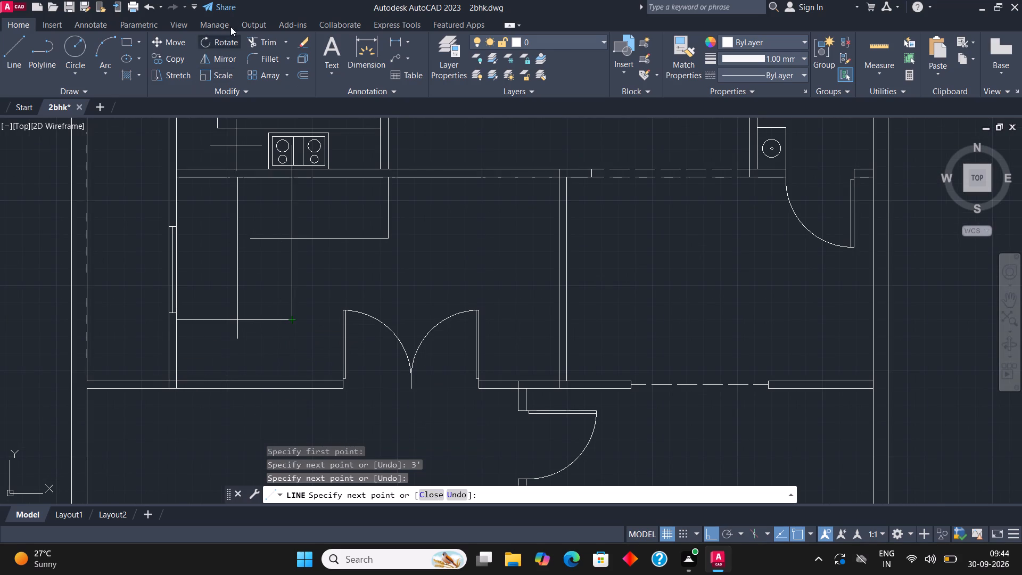
Fillet the vertical stair line with the upper and lower horizontal lines so they meet in sharp corners.
left_click(263, 59)
left_click(287, 237)
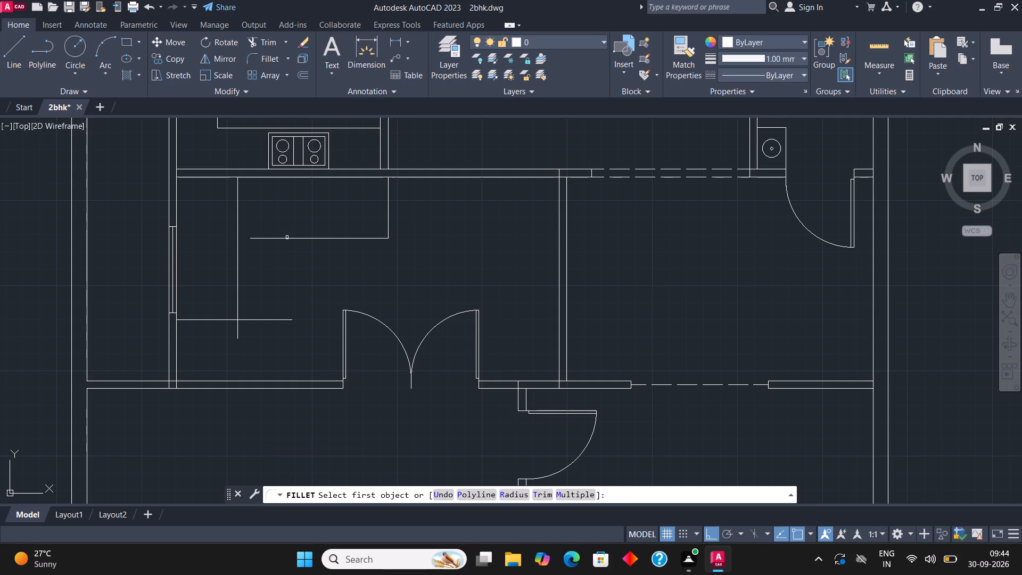
left_click(238, 265)
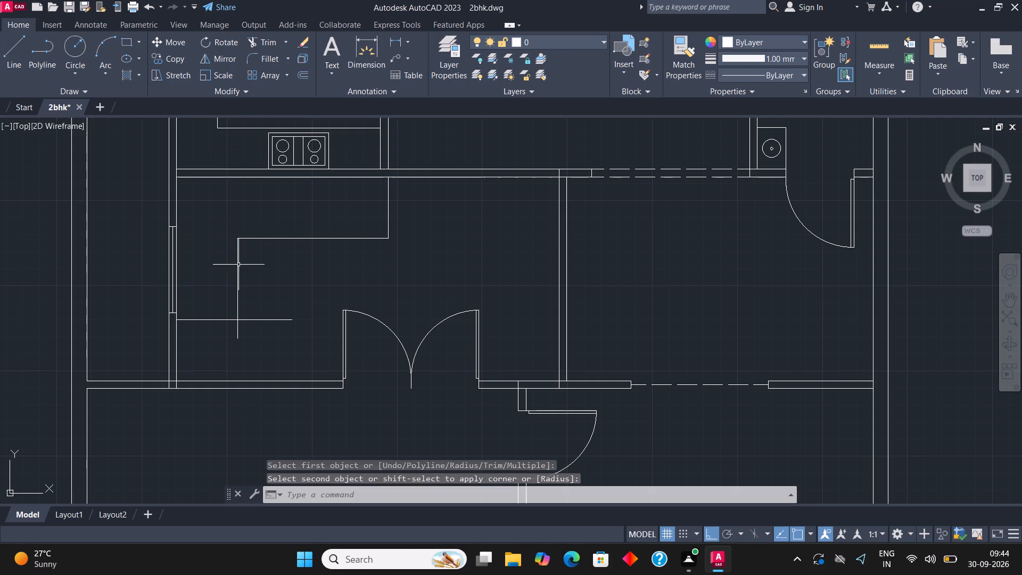
left_click(266, 57)
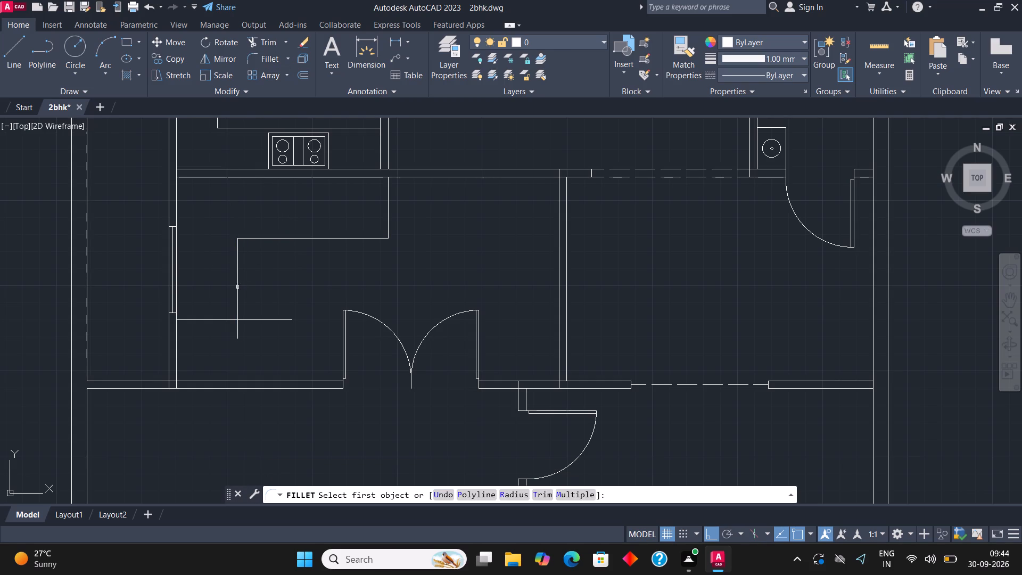
left_click(238, 287)
left_click(269, 319)
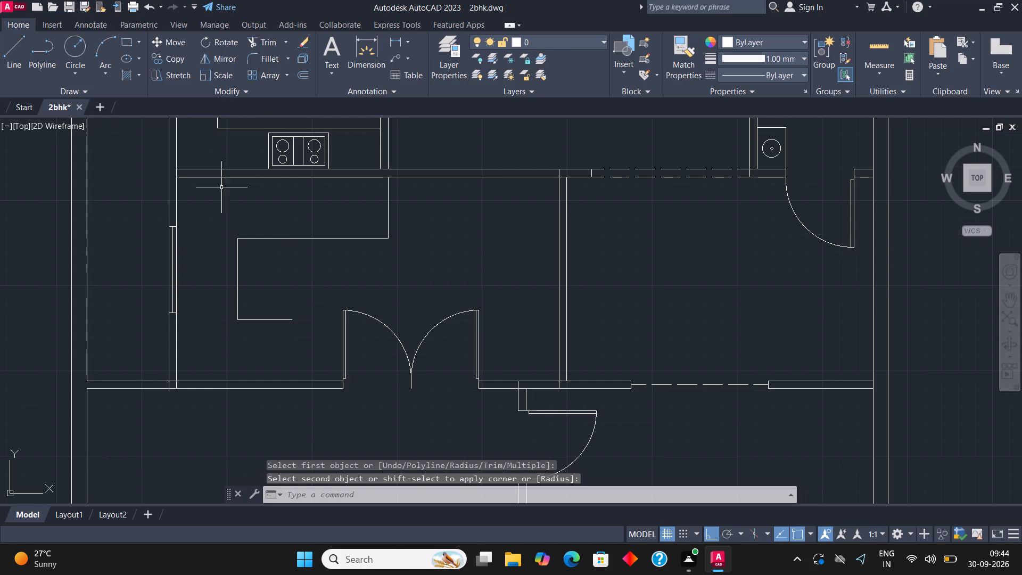
Offset the upper stair flight's right end line 8" to the left to make the first tread.
left_click(389, 210)
left_click(300, 73)
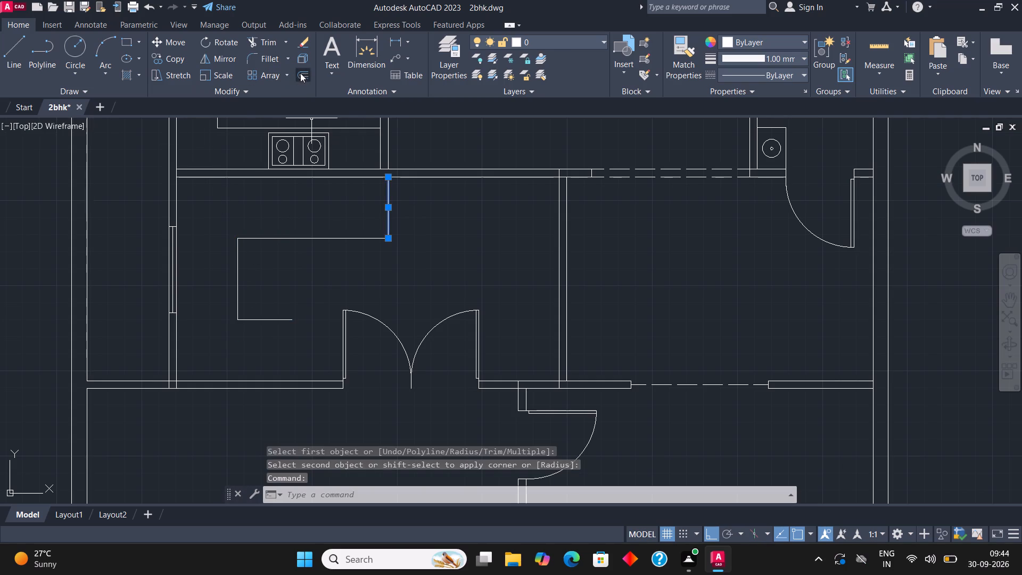
left_click(390, 210)
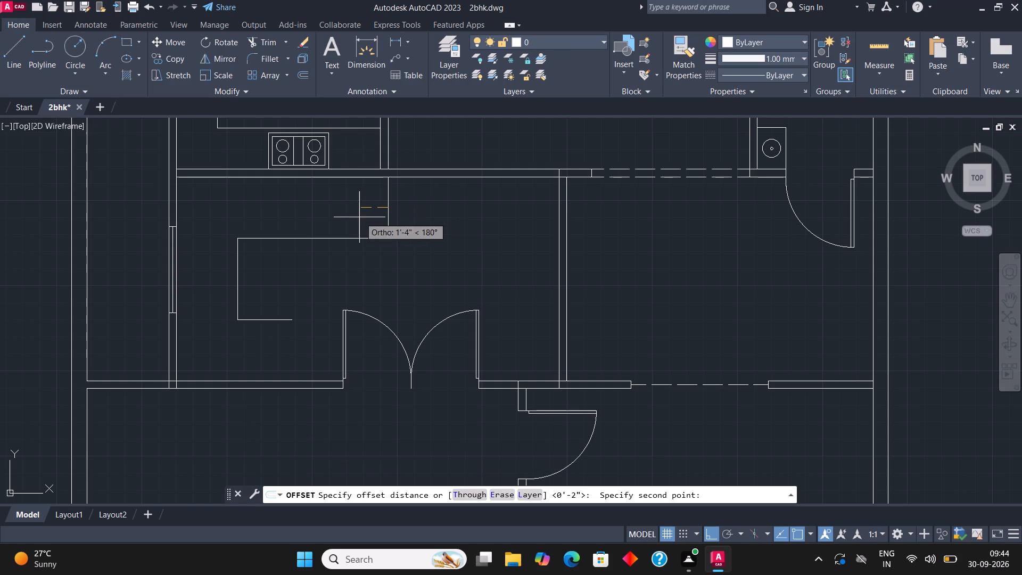
type("8\"")
key("Return")
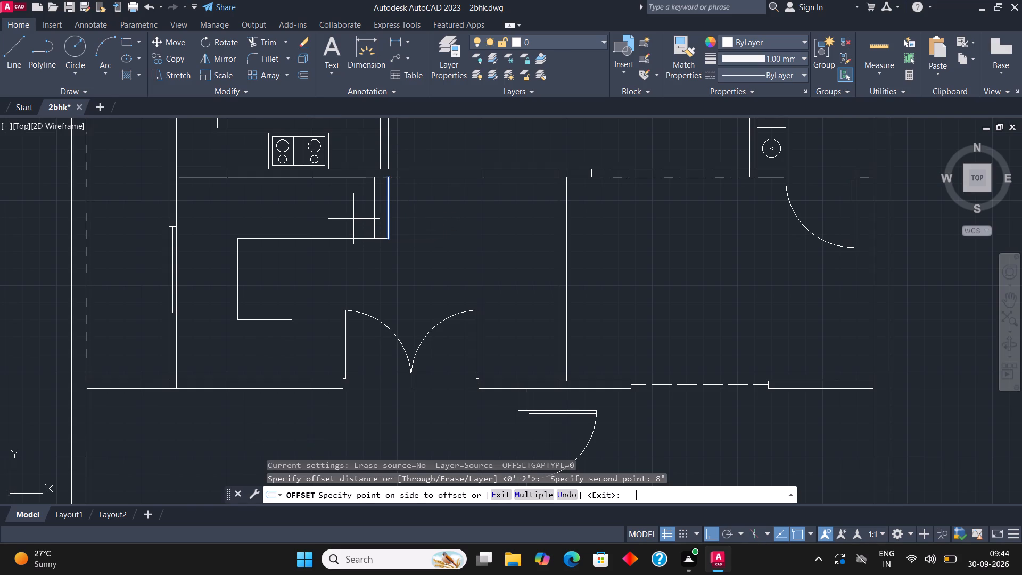
left_click(353, 219)
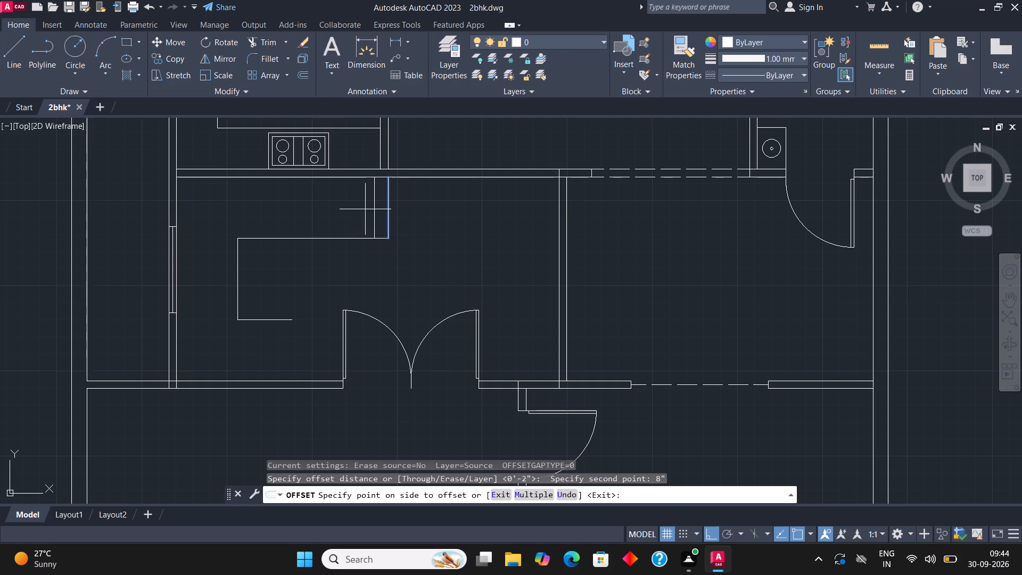
left_click(367, 208)
Repeat the 8" offset leftward from each new tread line until the treads fill the upper flight up to the vertical stair line.
left_click(374, 209)
left_click(348, 199)
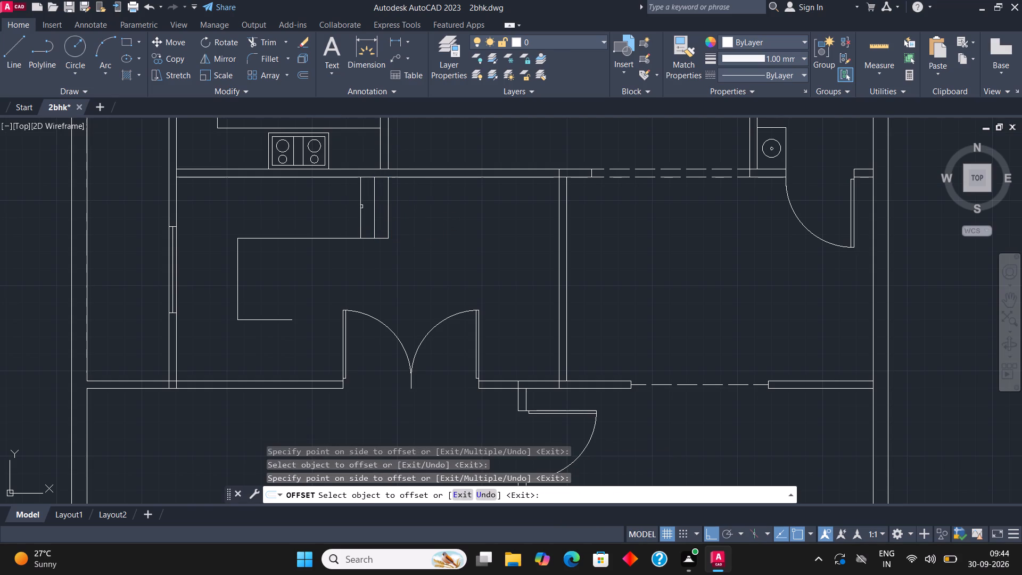
left_click(361, 207)
left_click(339, 200)
left_click_drag(348, 204, 337, 200)
left_click(323, 191)
left_click_drag(335, 199, 328, 199)
left_click_drag(304, 200, 299, 201)
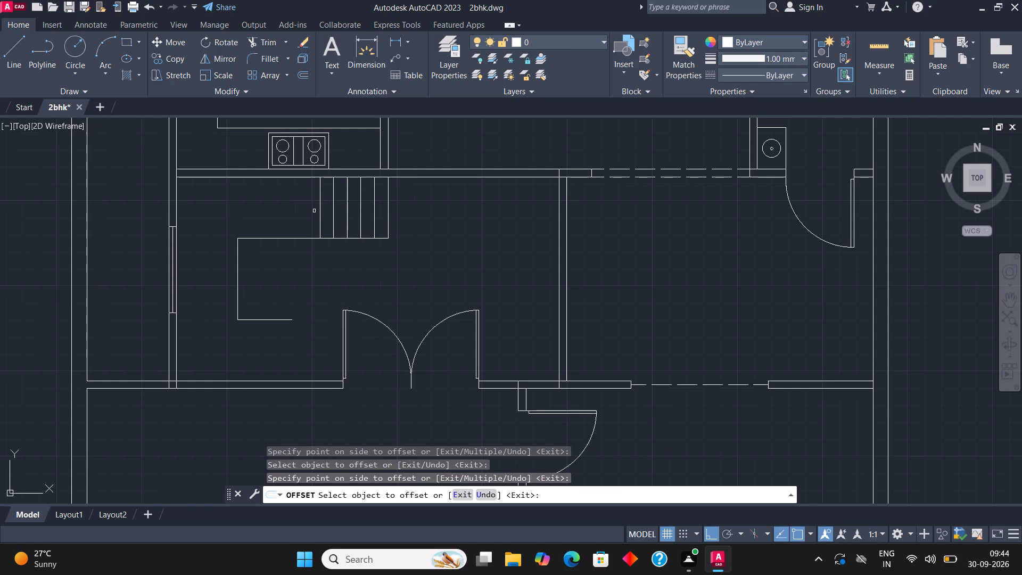
left_click(319, 208)
left_click(301, 204)
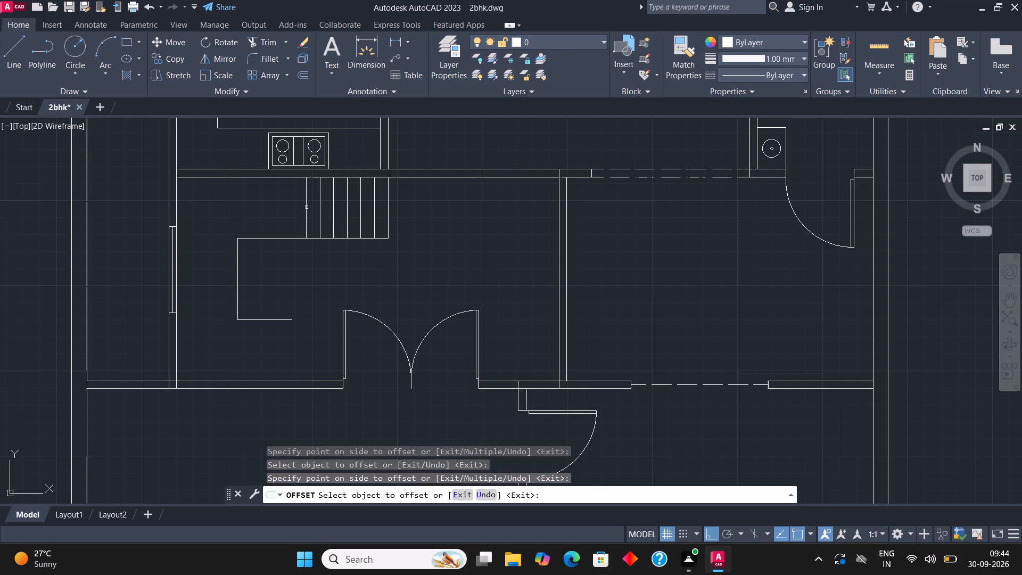
left_click(306, 207)
left_click(283, 197)
left_click(293, 201)
left_click(272, 202)
left_click_drag(279, 206, 274, 206)
left_click(258, 203)
left_click(267, 207)
left_click(249, 198)
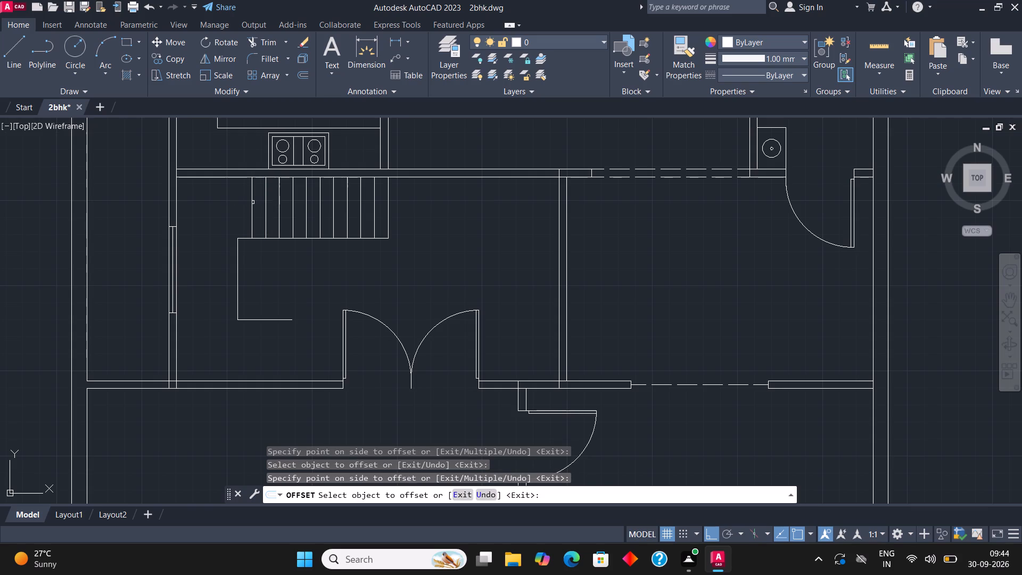
left_click(253, 202)
left_click(242, 199)
Draw a vertical line from the lower stair corner down to the bottom wall to start the lower flight.
left_click(10, 50)
left_click(237, 319)
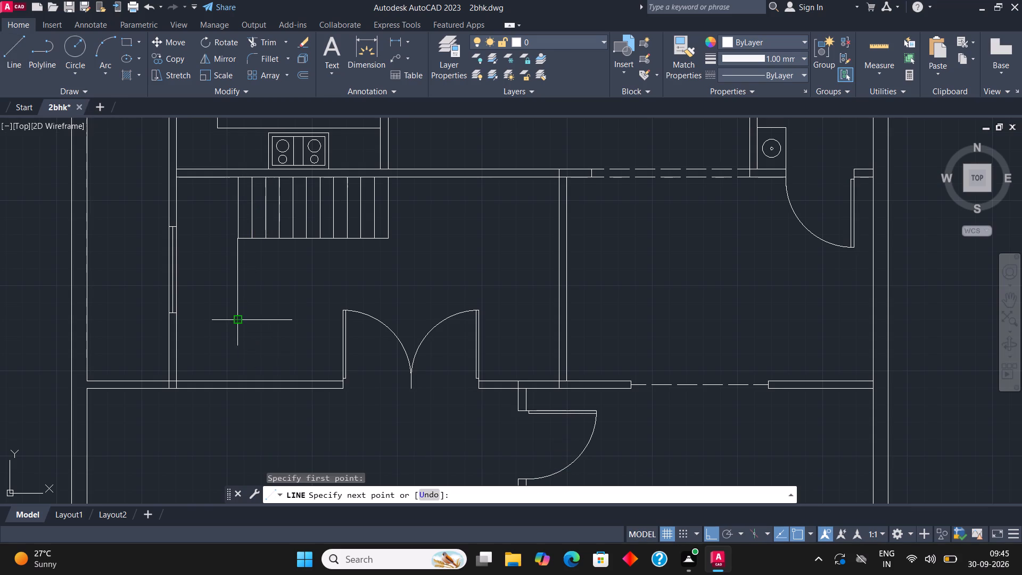
scroll(233, 388, "up", 3)
left_click(245, 365)
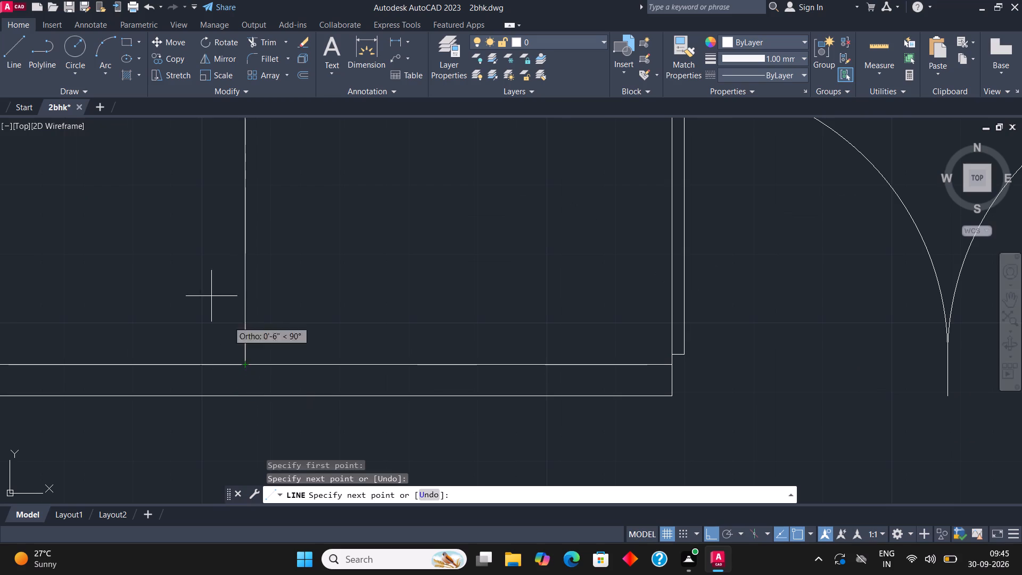
scroll(249, 306, "down", 2)
key("Escape")
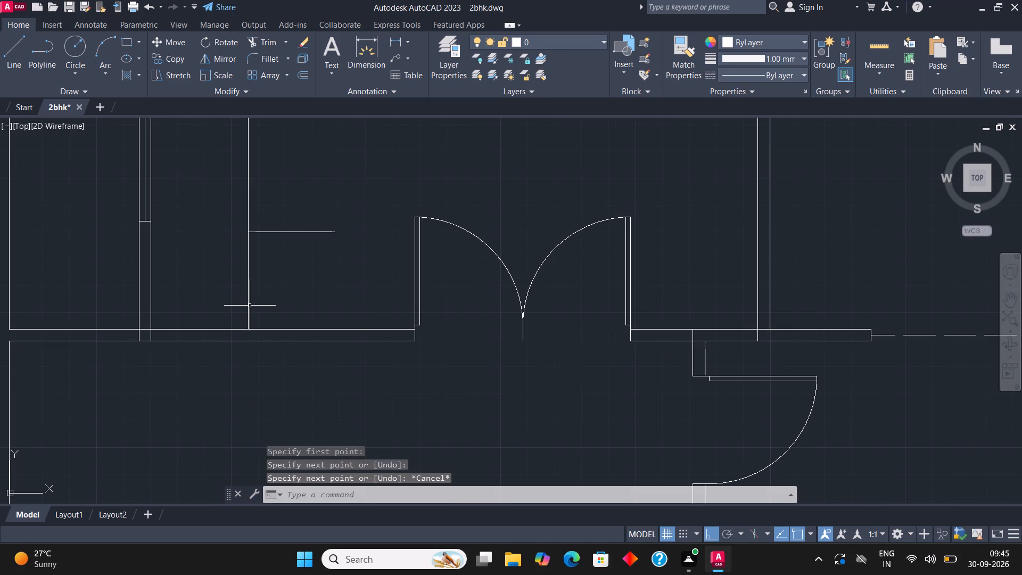
Offset the lower flight's starting line 8" to the right repeatedly, making six further tread lines towards the double door.
left_click(250, 306)
left_click(297, 78)
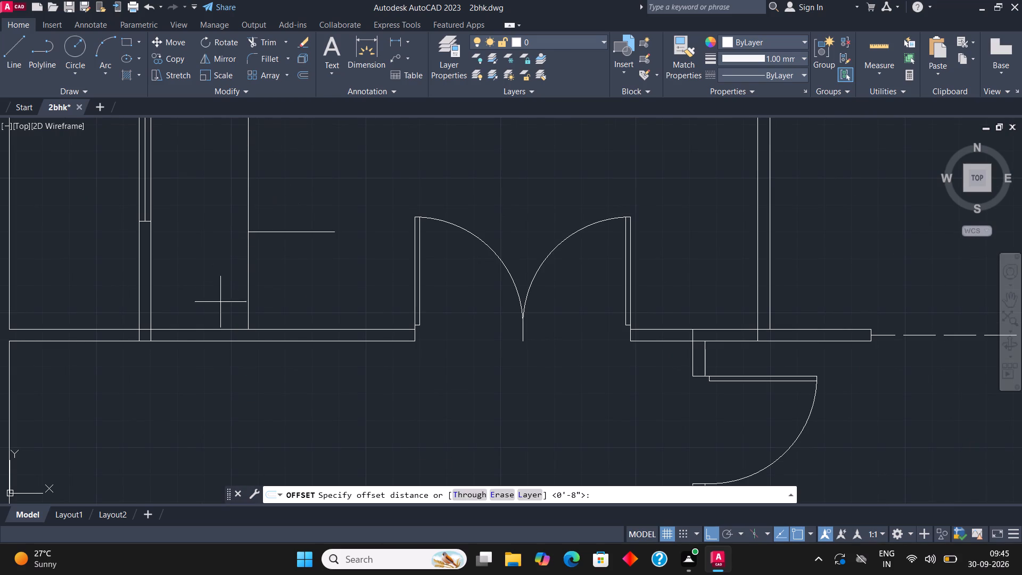
left_click(250, 278)
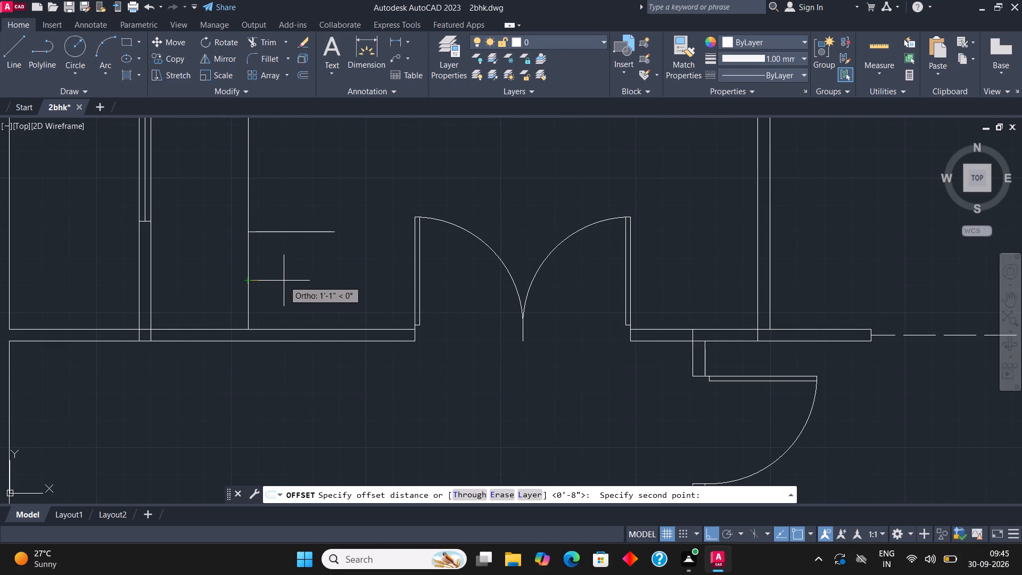
type("8\"")
key("Return")
left_click(284, 281)
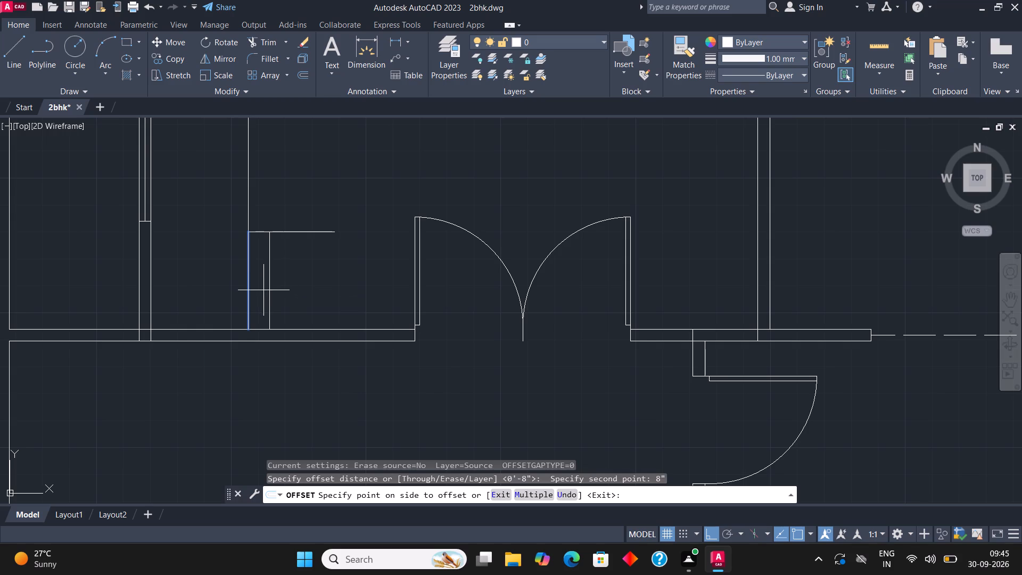
left_click(291, 283)
left_click(271, 280)
left_click(270, 278)
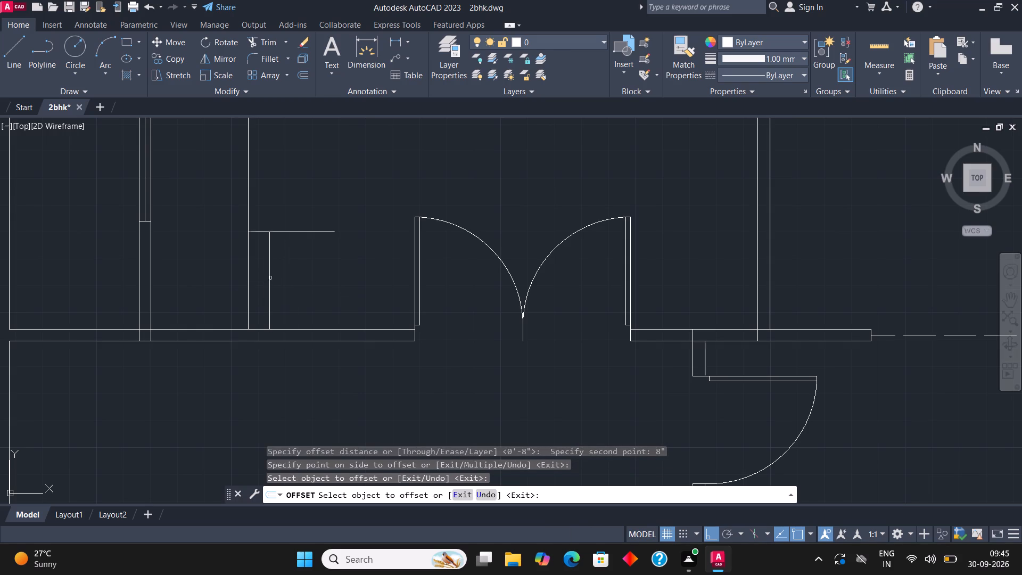
left_click(335, 277)
left_click(293, 281)
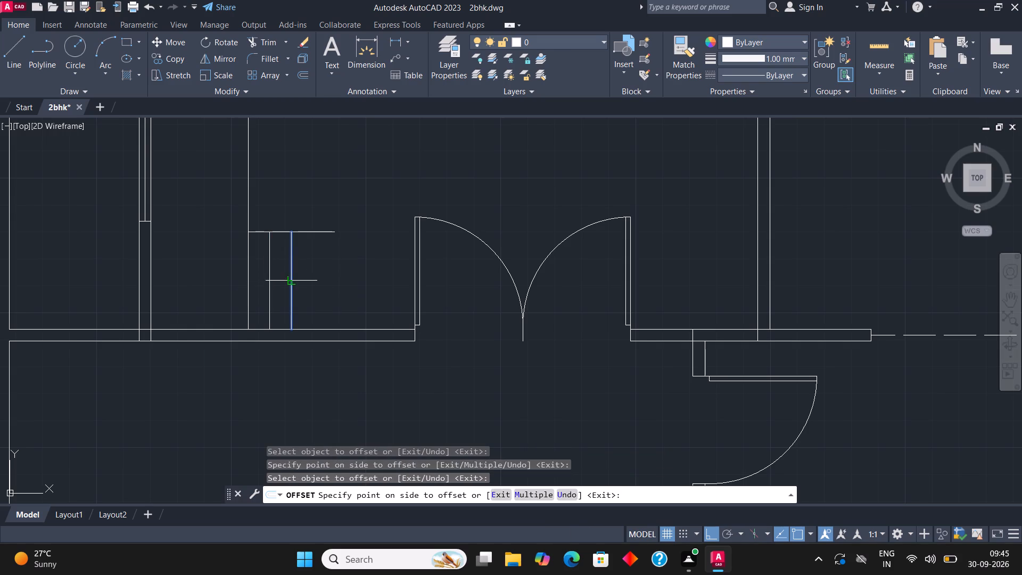
left_click(311, 281)
left_click(314, 281)
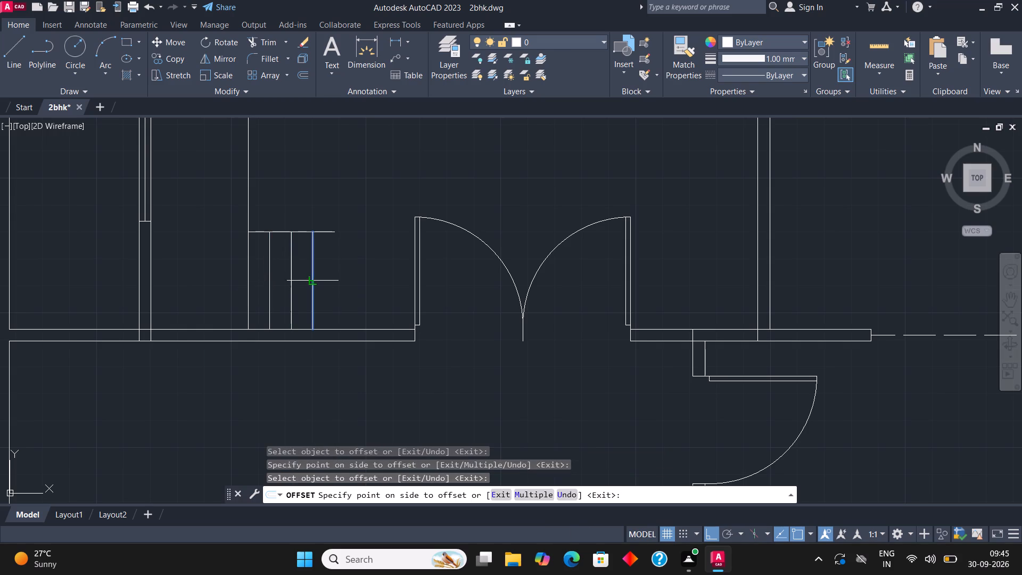
left_click(363, 281)
left_click(334, 272)
left_click(369, 274)
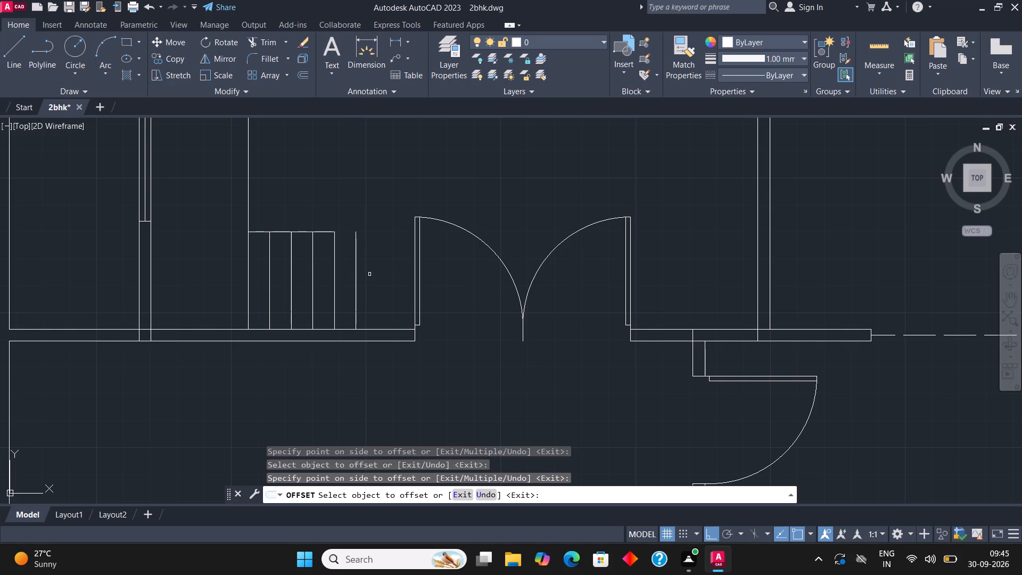
left_click(356, 280)
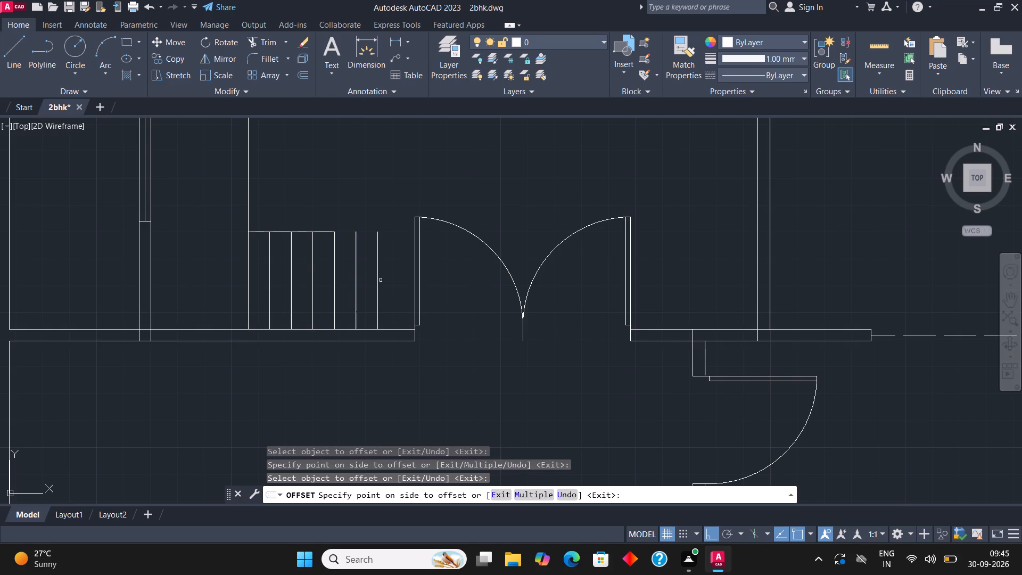
left_click(381, 280)
Draw a line extending the lower flight's top edge horizontally to the top of the last tread line.
left_click(7, 52)
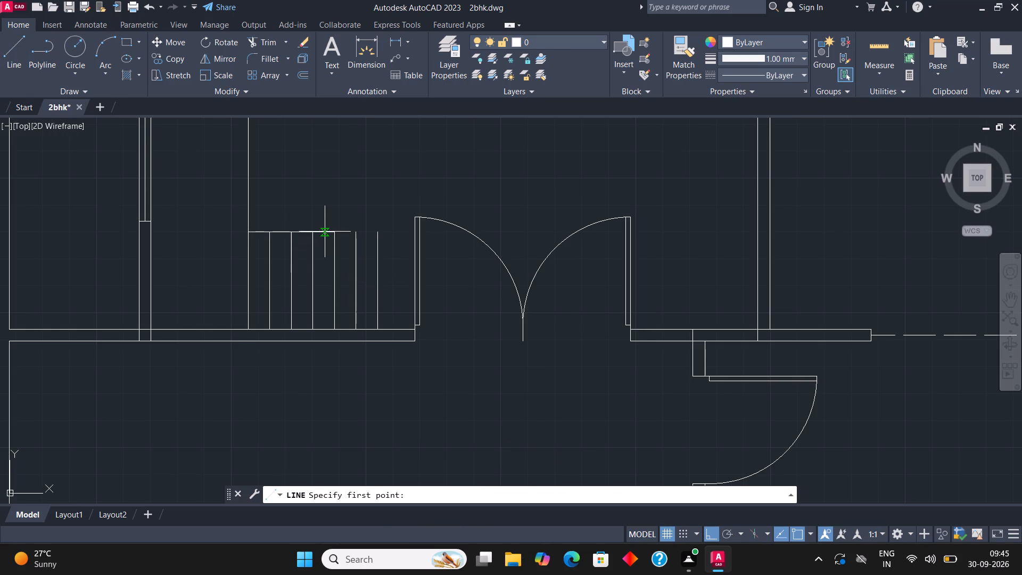
left_click(337, 233)
left_click(379, 234)
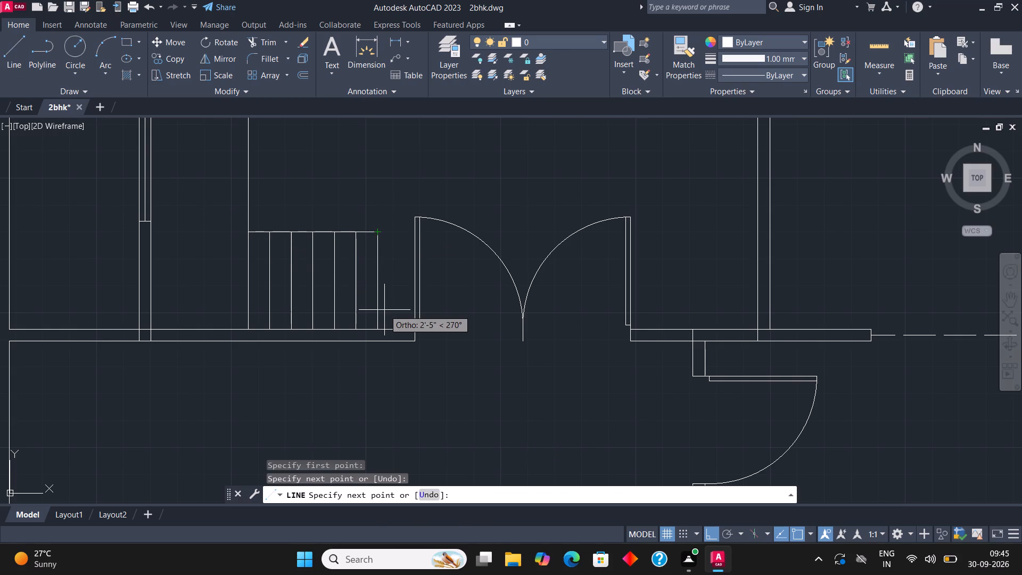
key("Escape")
Copy the sofa set with its carpet and side tables from the right-hand bedroom into the central hall, with ortho off.
scroll(391, 317, "down", 3)
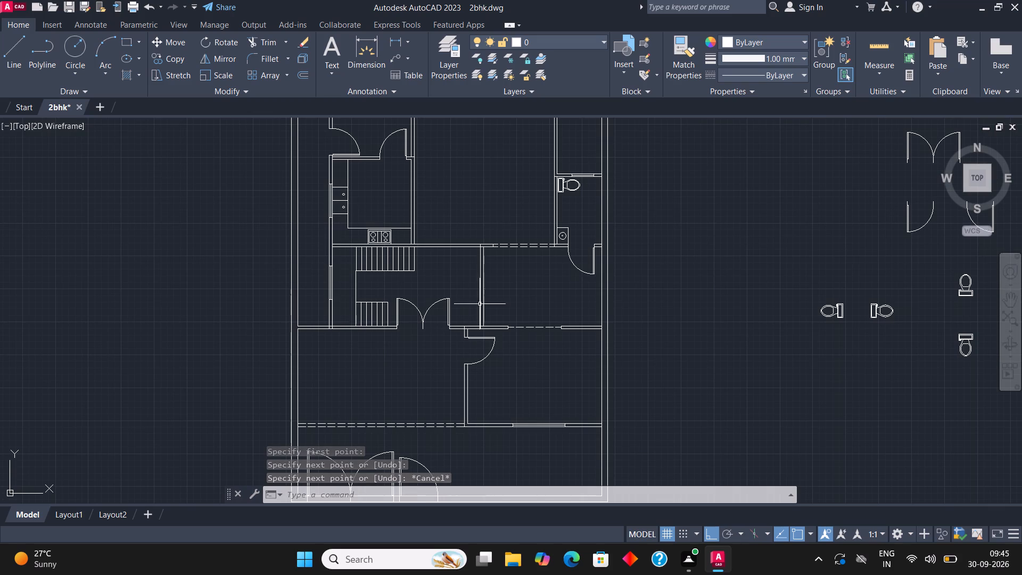
scroll(347, 285, "down", 1)
scroll(490, 346, "down", 1)
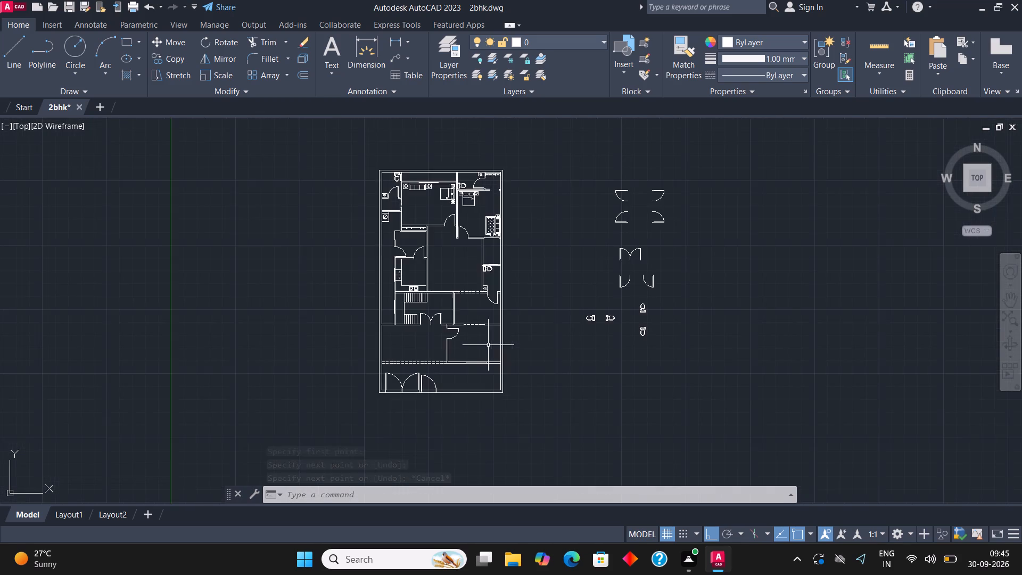
scroll(489, 225, "up", 4)
scroll(524, 308, "up", 2)
left_click(524, 306)
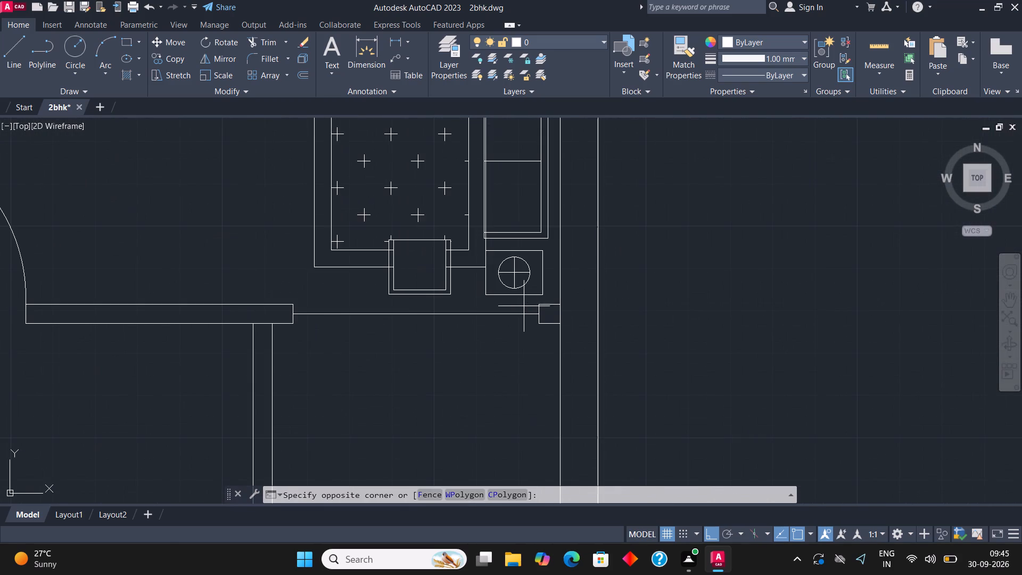
scroll(522, 305, "down", 2)
left_click(441, 151)
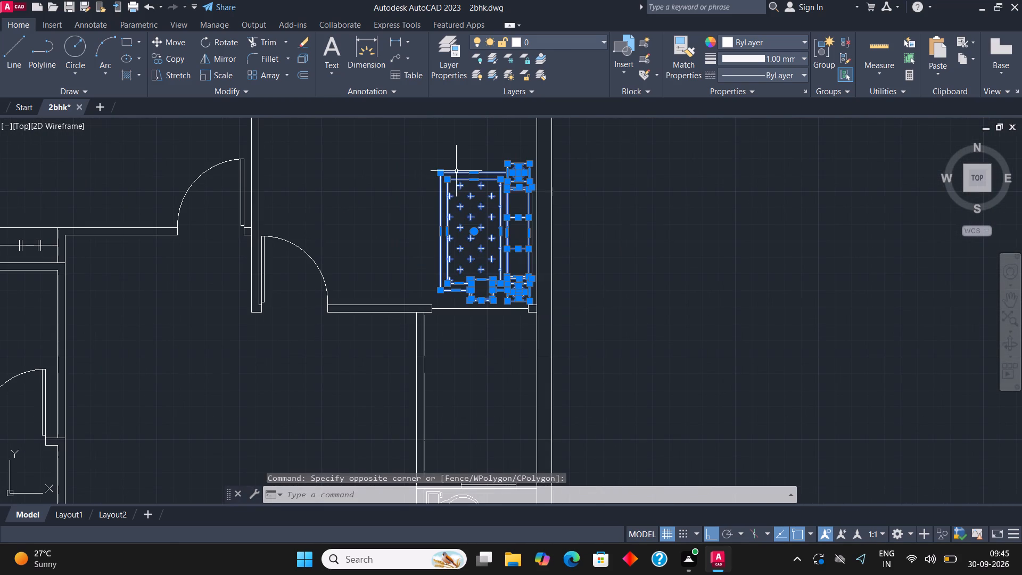
scroll(555, 264, "up", 2)
left_click(496, 274)
left_click(437, 229)
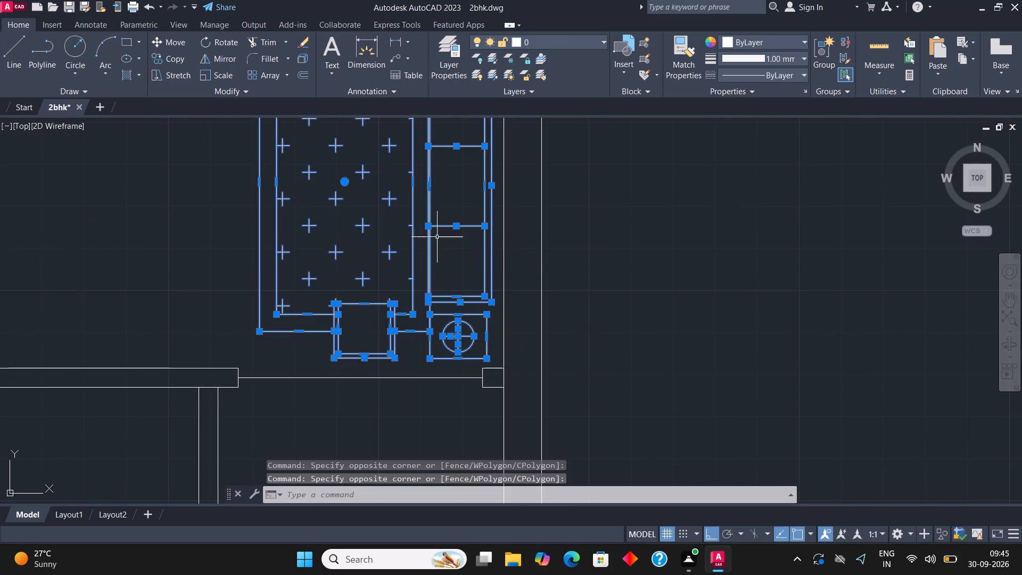
scroll(442, 262, "down", 1)
left_click(175, 64)
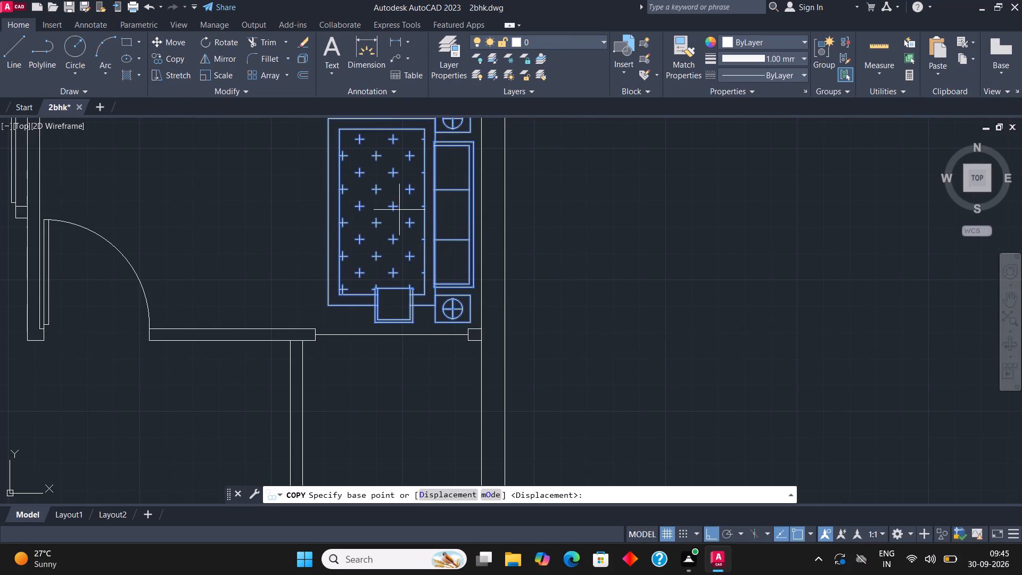
left_click(402, 210)
scroll(442, 198, "down", 2)
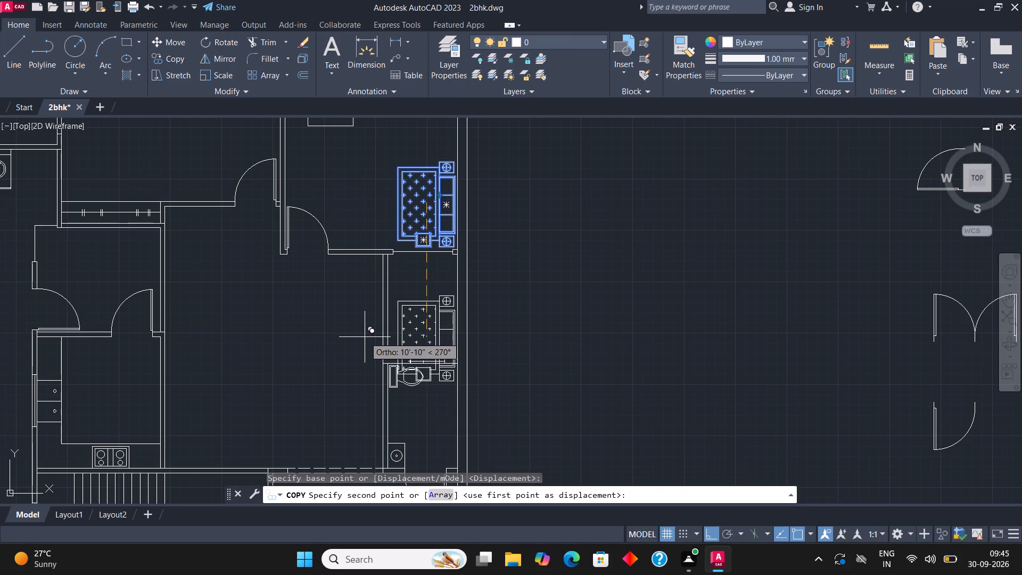
key("F8")
scroll(373, 311, "down", 1)
scroll(348, 358, "up", 1)
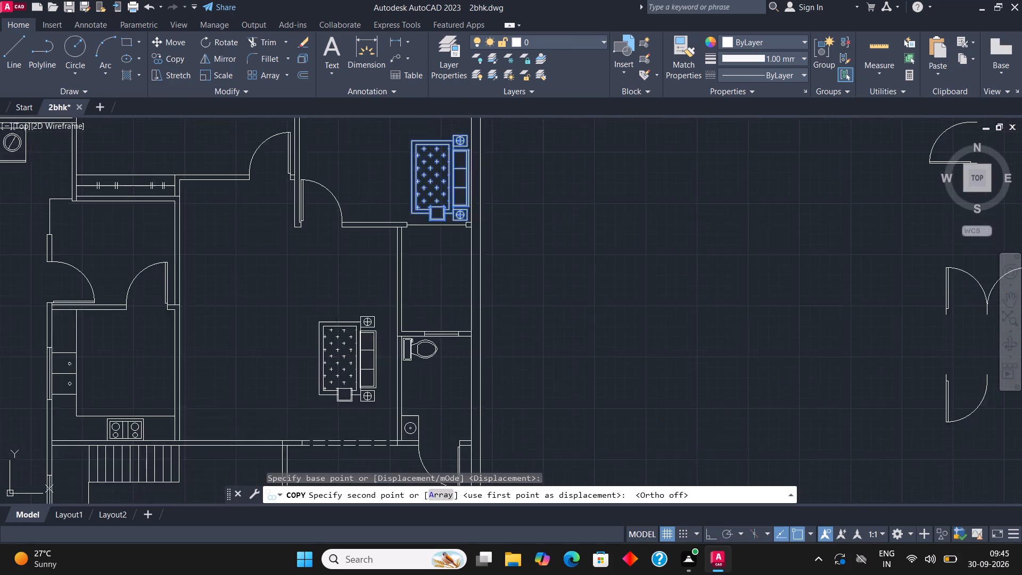
scroll(348, 358, "up", 1)
left_click(342, 326)
key("Escape")
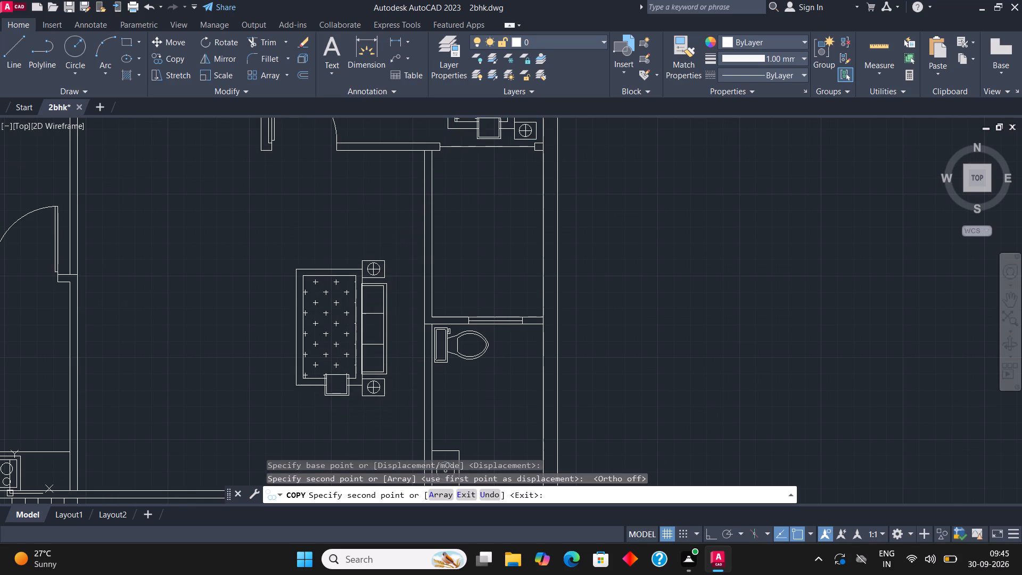
Scale up the copied sofa set, with its carpet and side tables, by eye about a point on the carpet in the central hall.
left_click(390, 403)
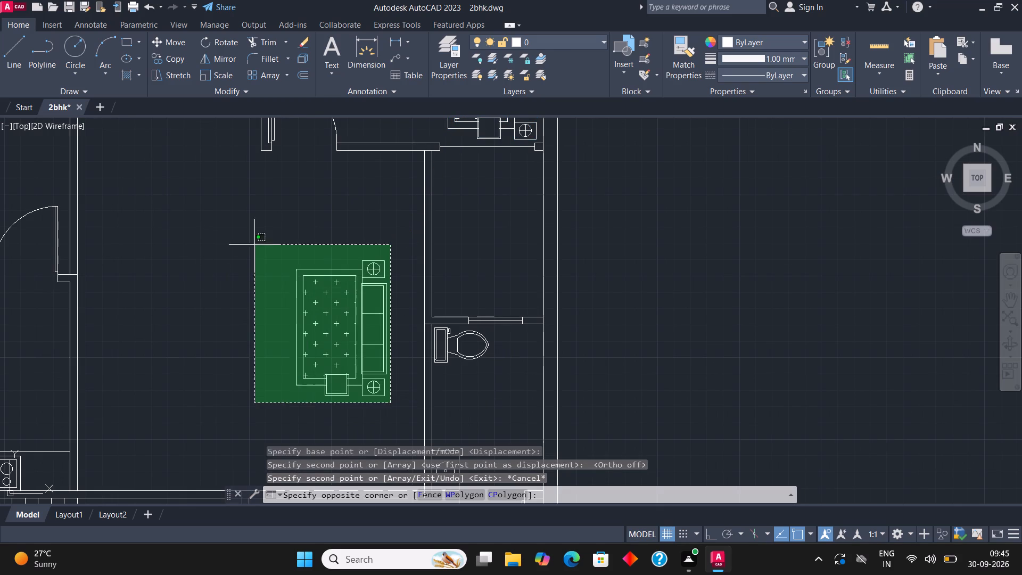
left_click(242, 233)
left_click(220, 71)
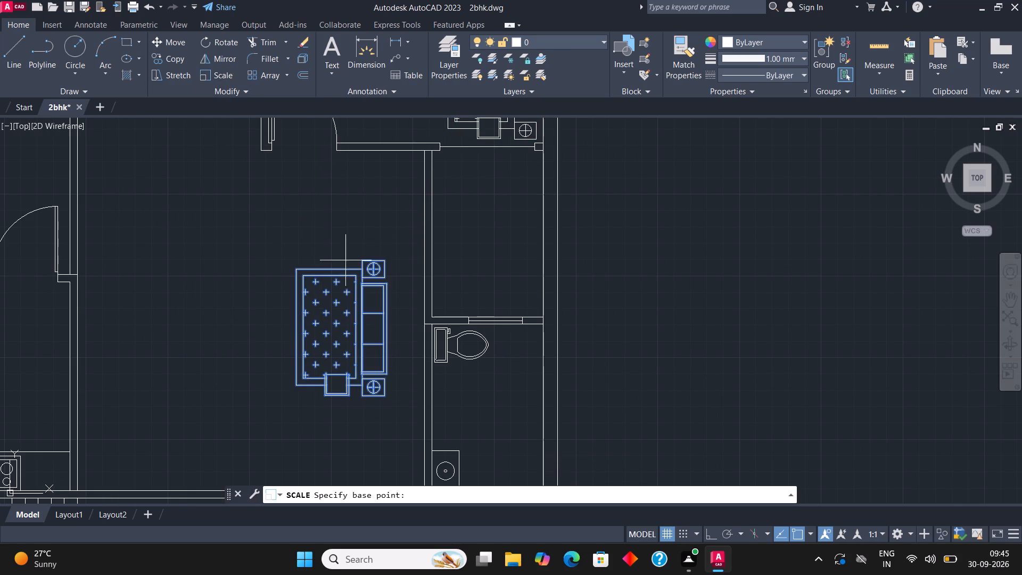
scroll(353, 291, "down", 2)
left_click(342, 323)
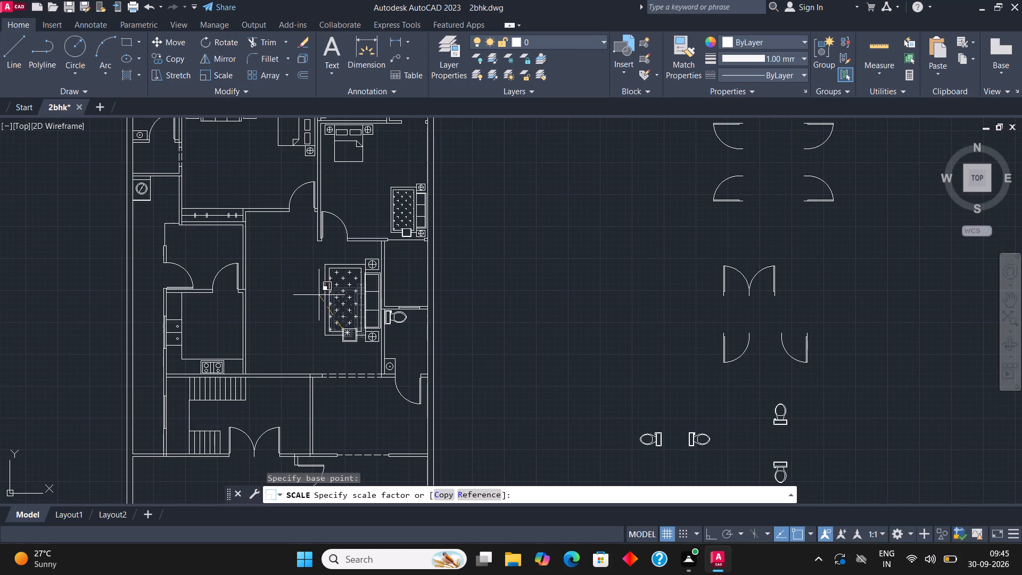
left_click(318, 295)
Mirror the small chair about a horizontal line through the carpet's middle, with ortho on, keeping the original chair.
scroll(392, 316, "up", 1)
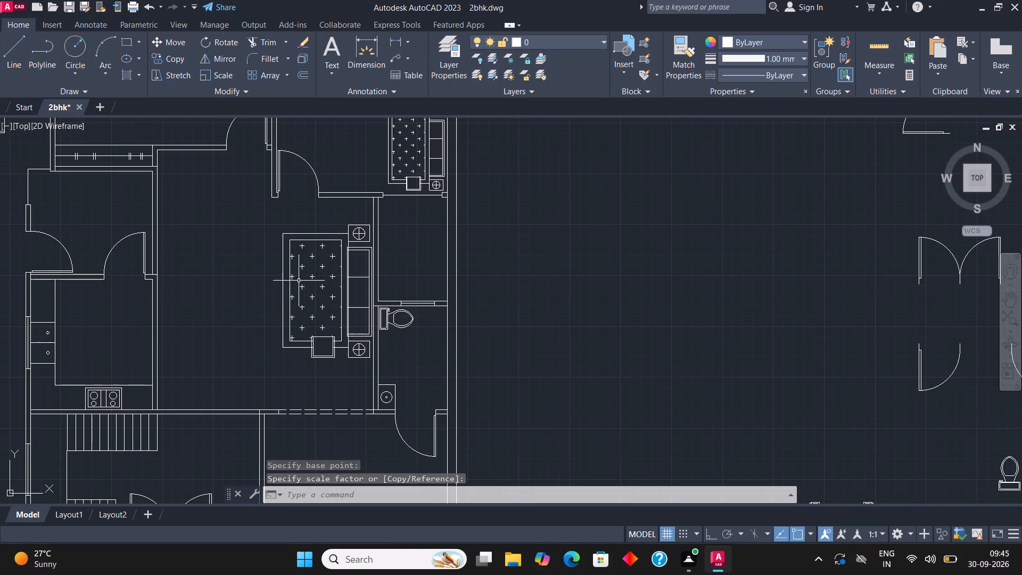
scroll(342, 325, "up", 1)
left_click(310, 392)
left_click(307, 374)
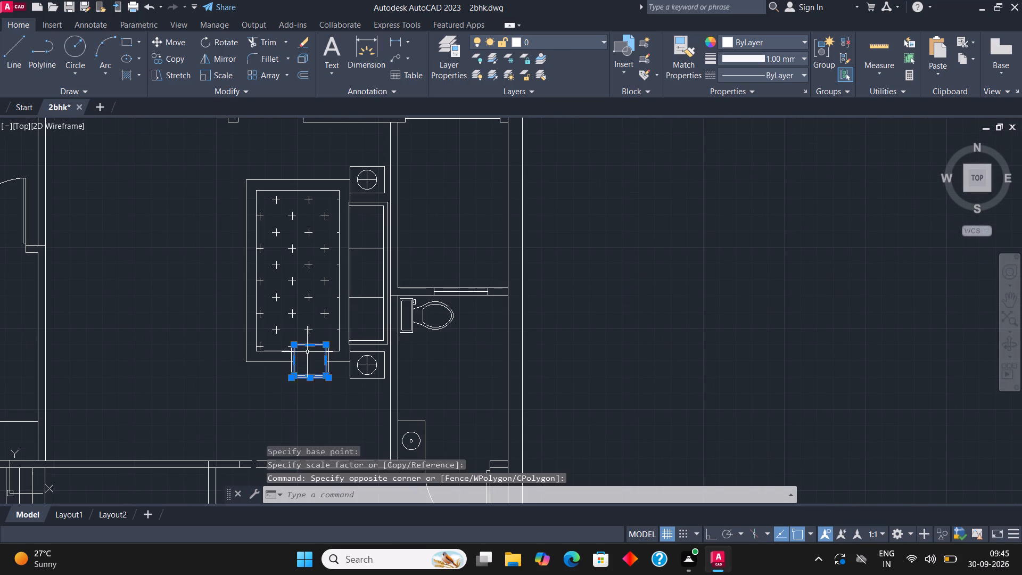
left_click(224, 61)
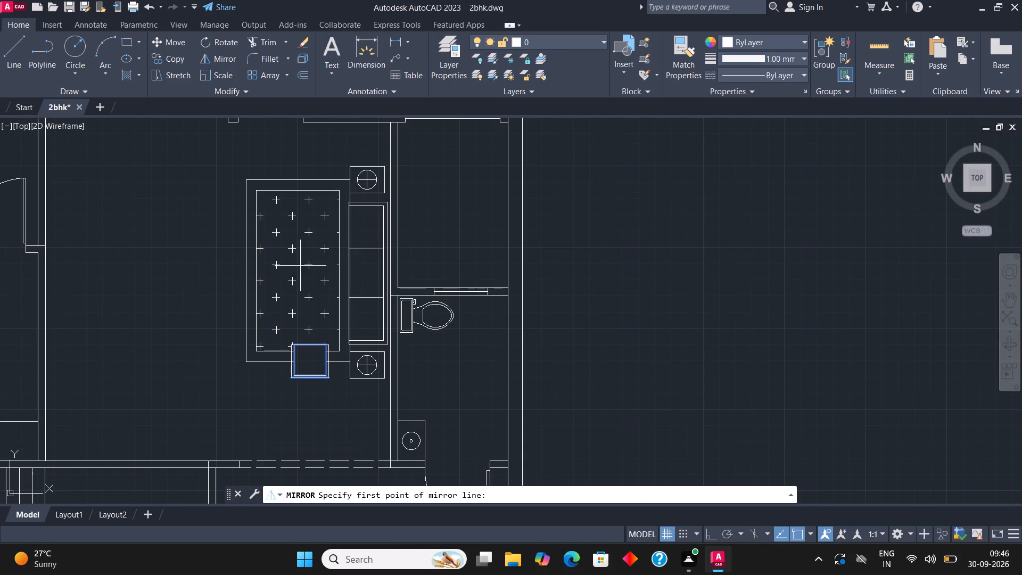
left_click(296, 263)
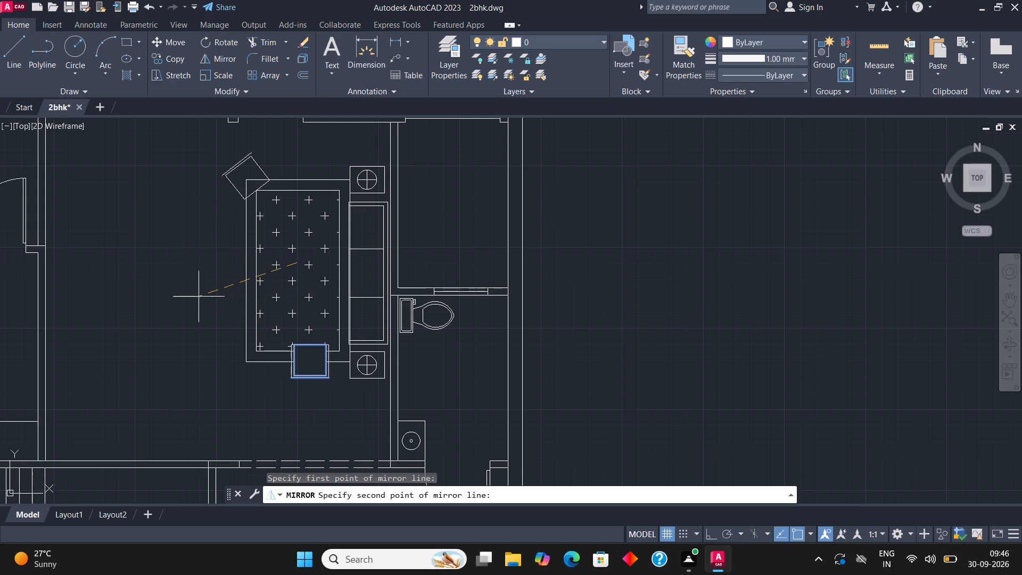
key("F8")
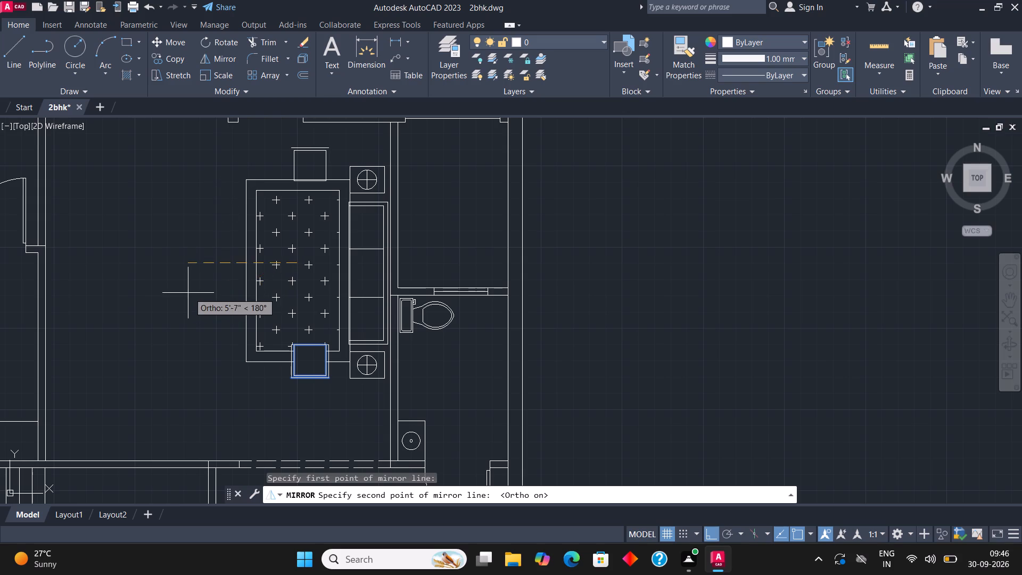
left_click(192, 284)
left_click(202, 211)
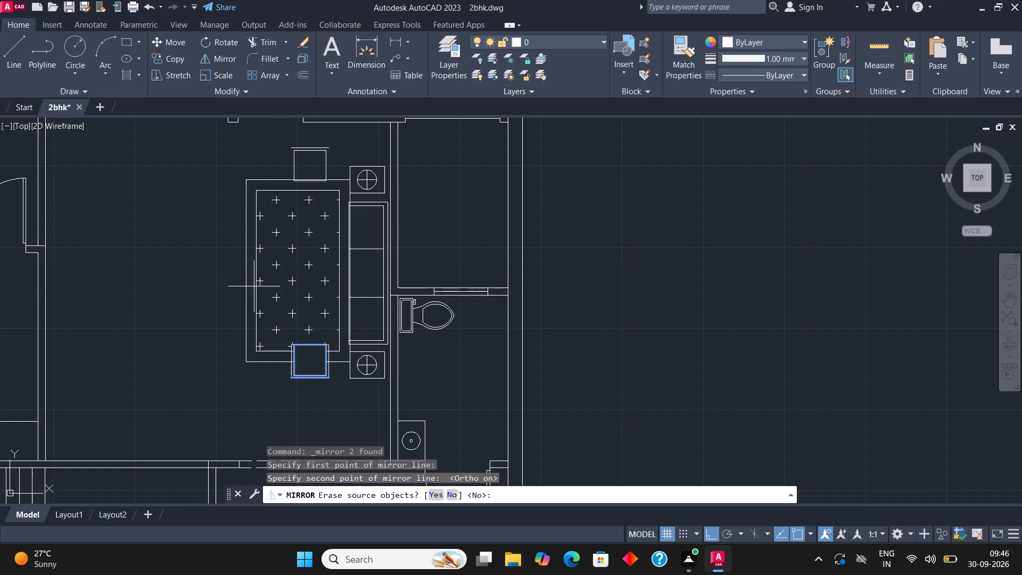
left_click(447, 500)
Move the mirrored chair with ortho off so its lower edge sits on the carpet's top edge, shifted slightly left.
scroll(291, 139, "up", 2)
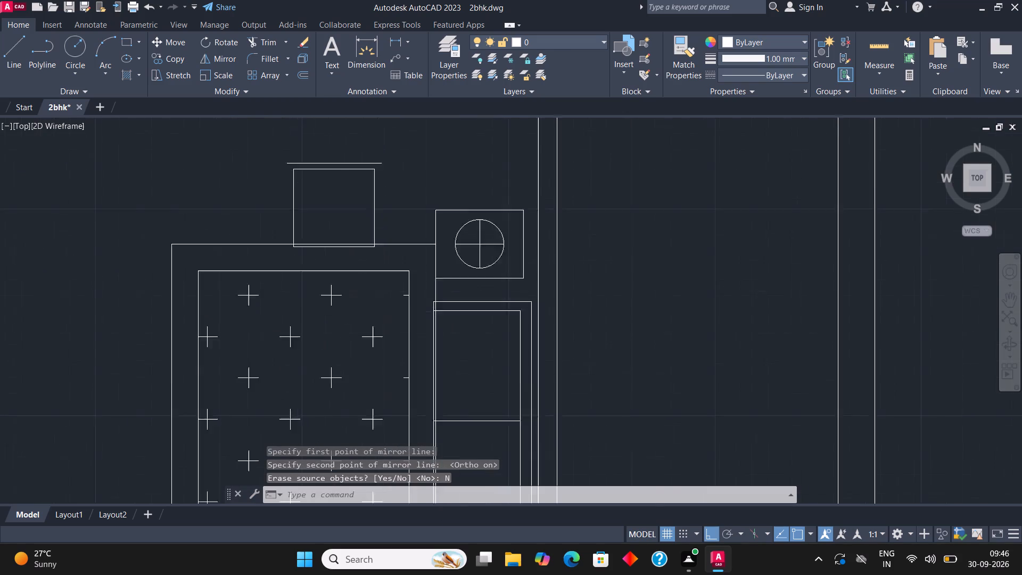
scroll(292, 139, "up", 2)
scroll(415, 265, "down", 4)
scroll(365, 258, "down", 2)
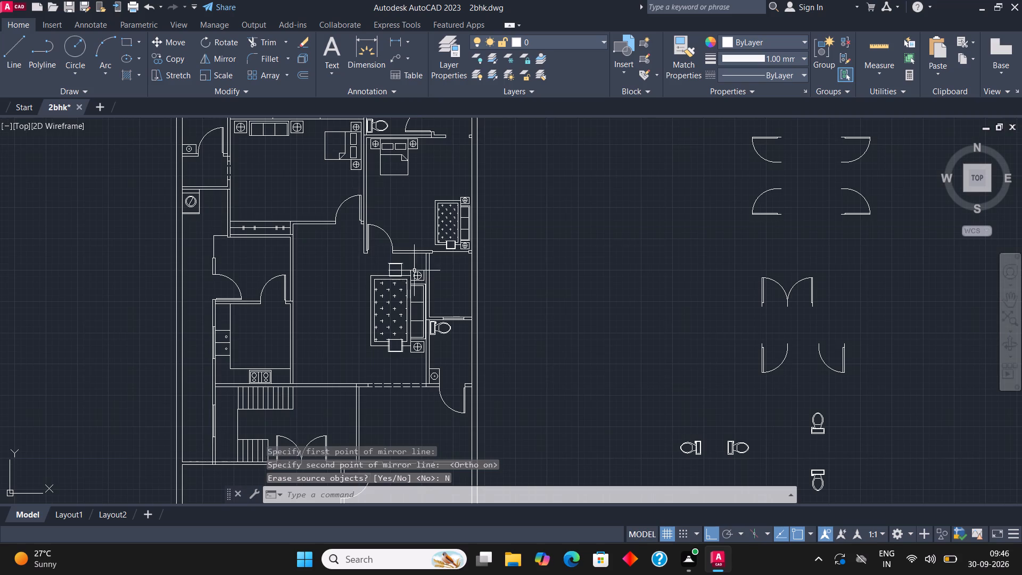
scroll(409, 274, "up", 2)
scroll(348, 259, "up", 2)
scroll(427, 297, "up", 1)
left_click_drag(458, 273, 456, 260)
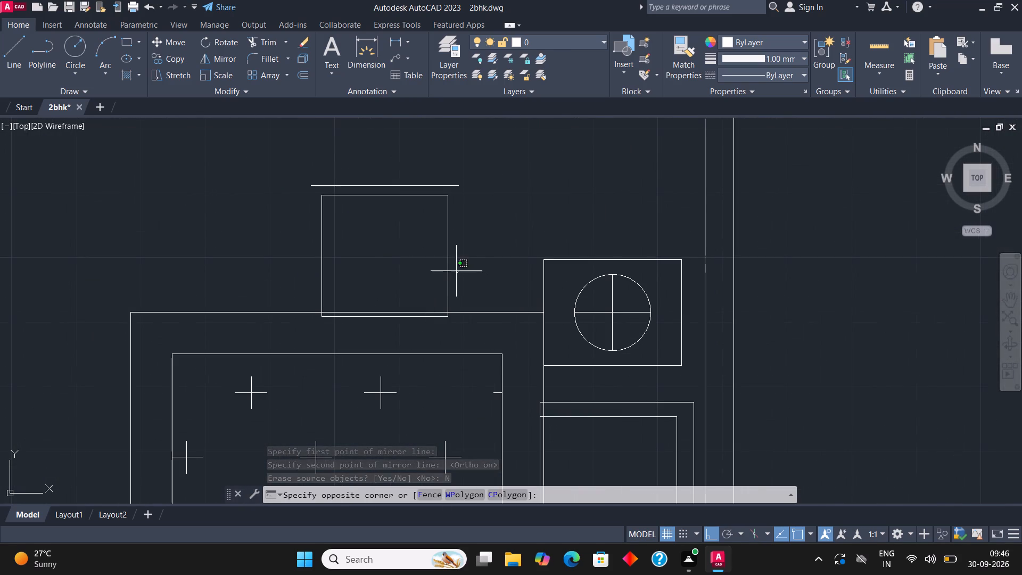
left_click_drag(456, 260, 456, 266)
left_click(341, 150)
left_click(176, 44)
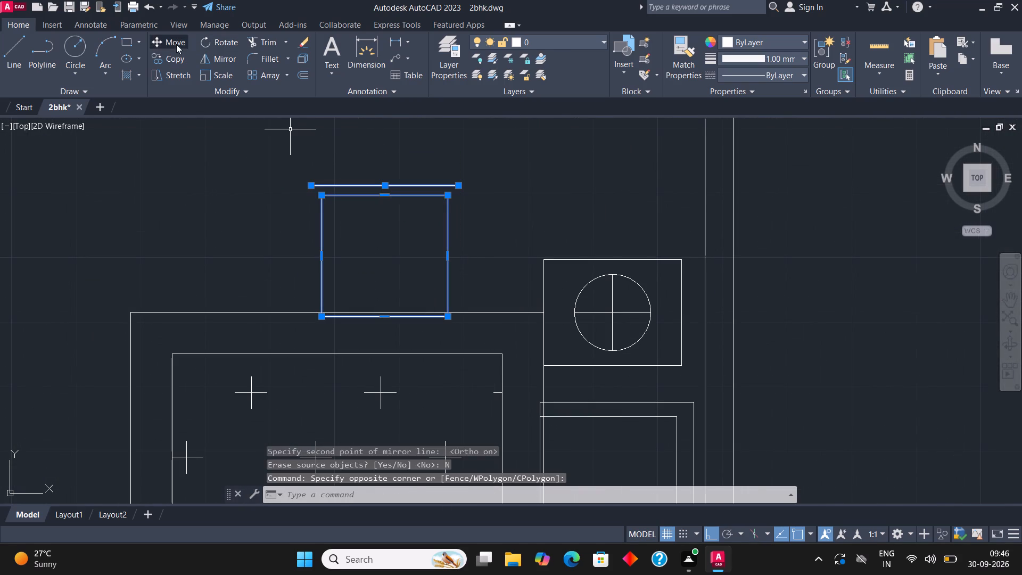
left_click(450, 319)
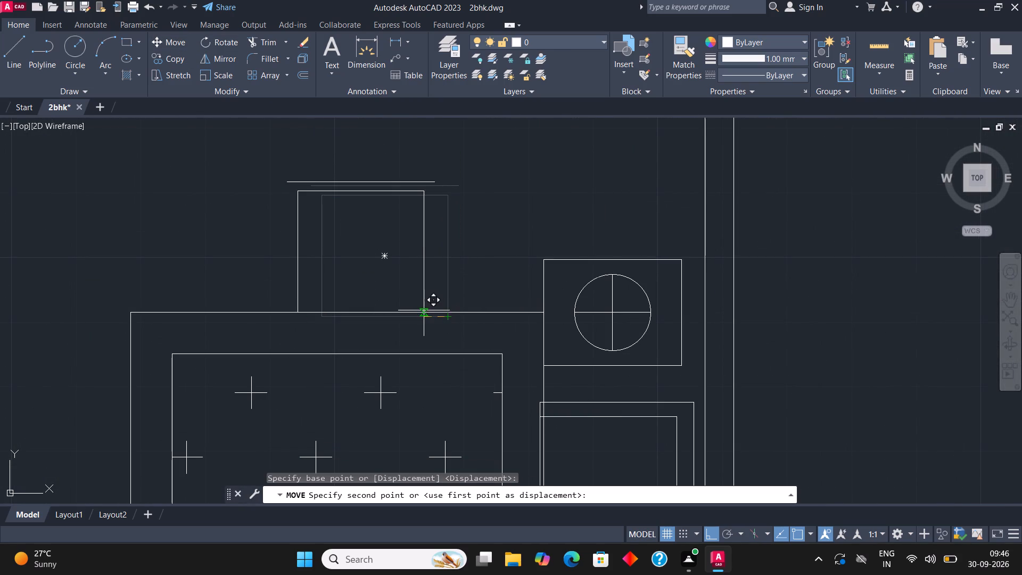
key("F8")
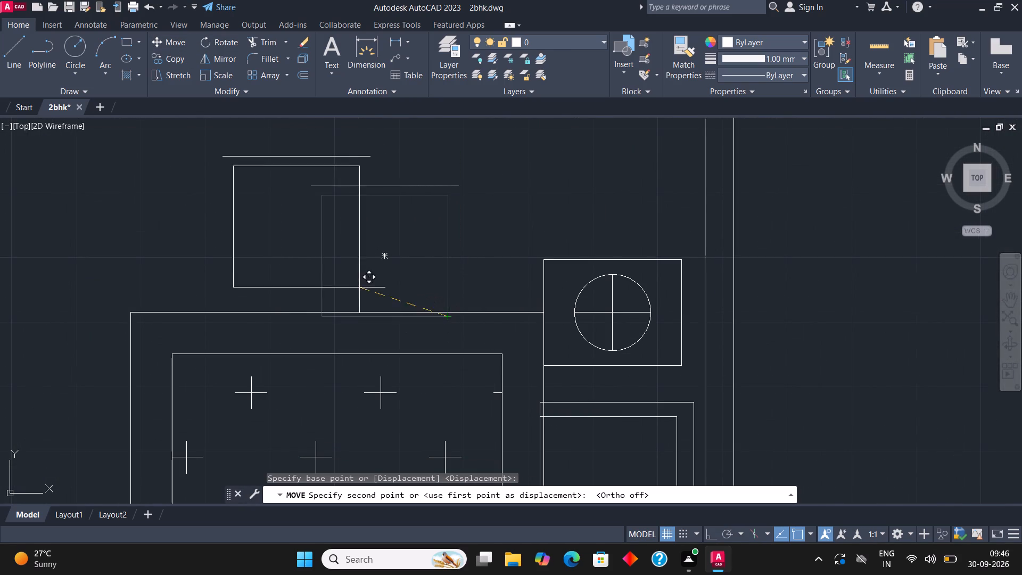
left_click(409, 311)
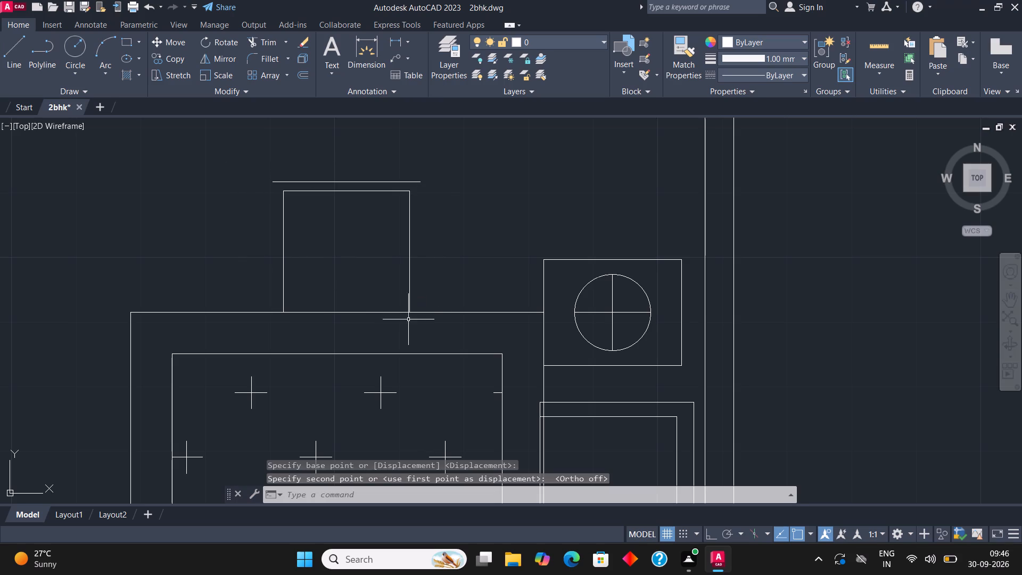
Draw two side lines from the ends of the mirrored chair's back line down past the carpet's top edge.
left_click(11, 57)
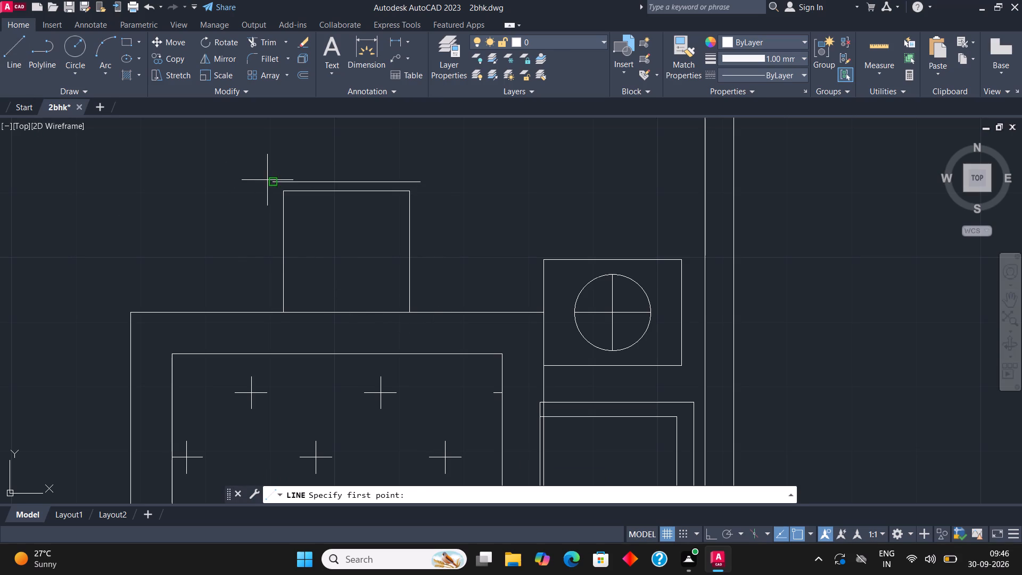
left_click(270, 180)
left_click(279, 326)
left_click(12, 37)
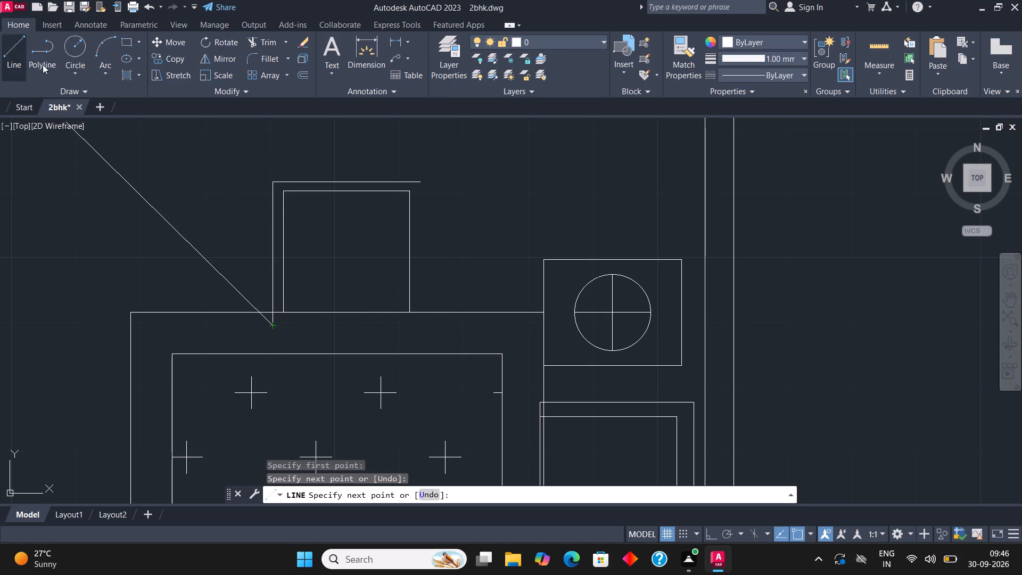
left_click(422, 183)
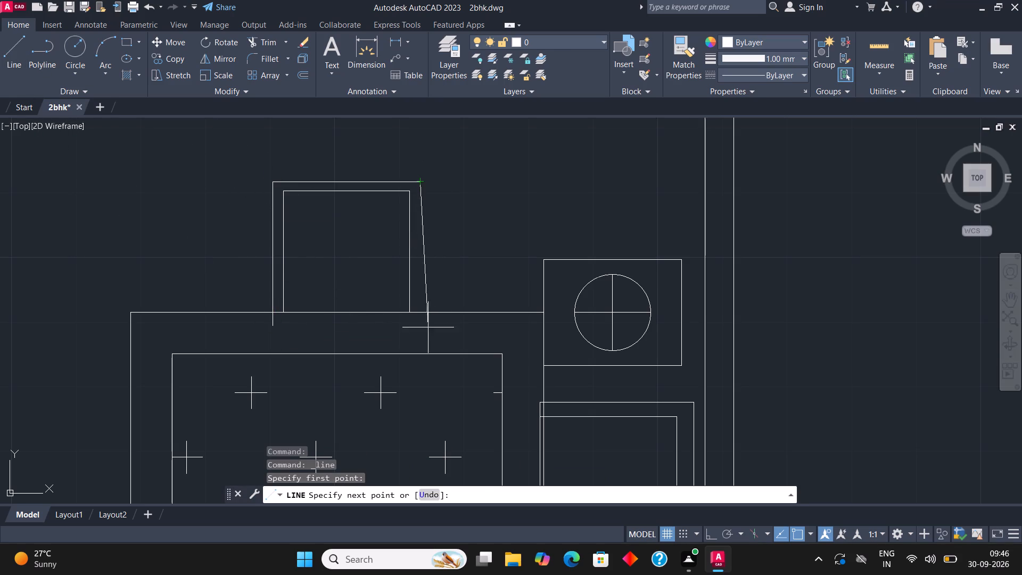
left_click(423, 334)
Trim the parts of both chair side lines that extend below the carpet's top edge.
left_click(276, 45)
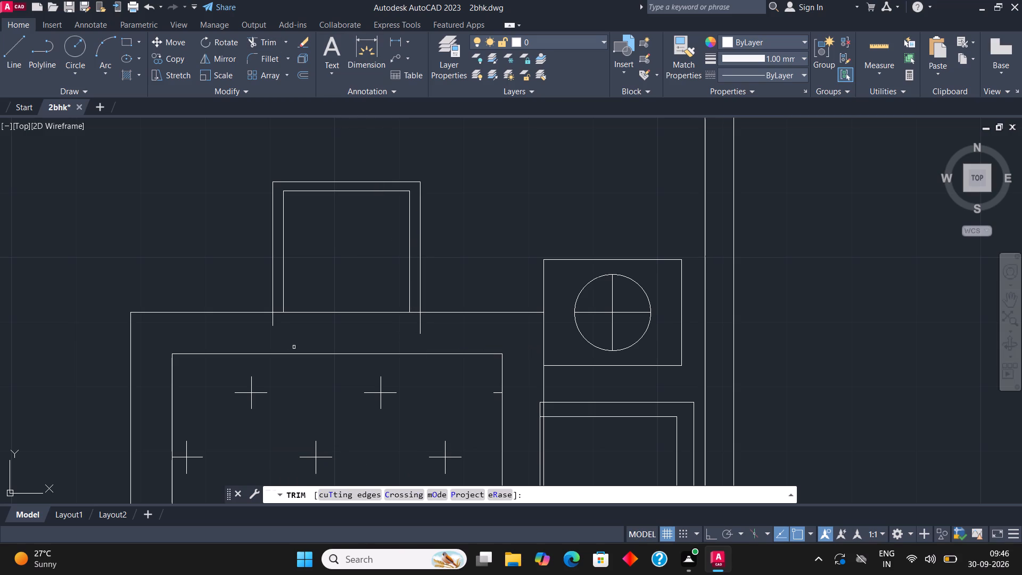
left_click(270, 322)
left_click(441, 322)
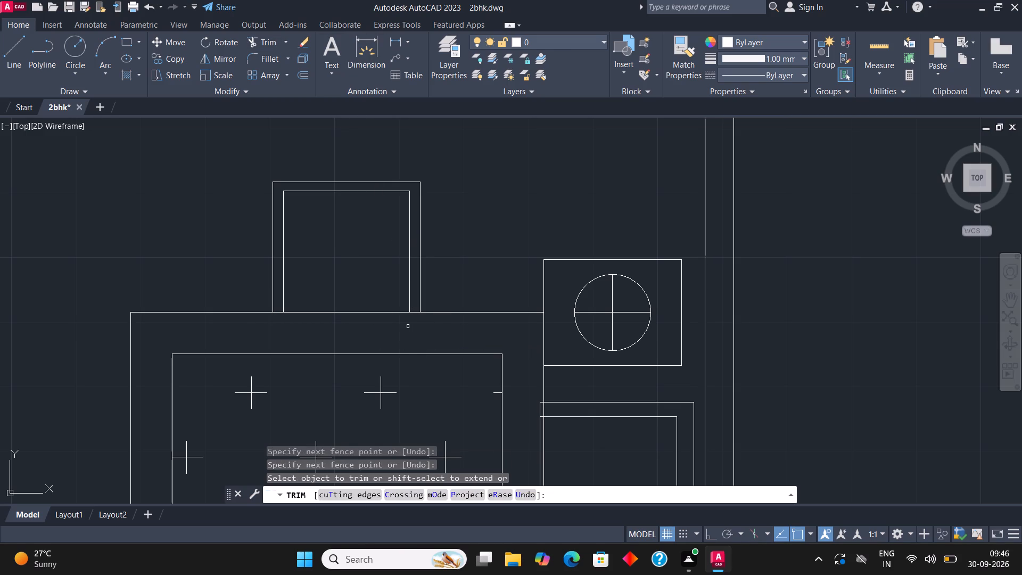
key("Escape")
Draw a freehand horizontal rectangle in the middle of the room directly below the central hall.
scroll(330, 285, "down", 3)
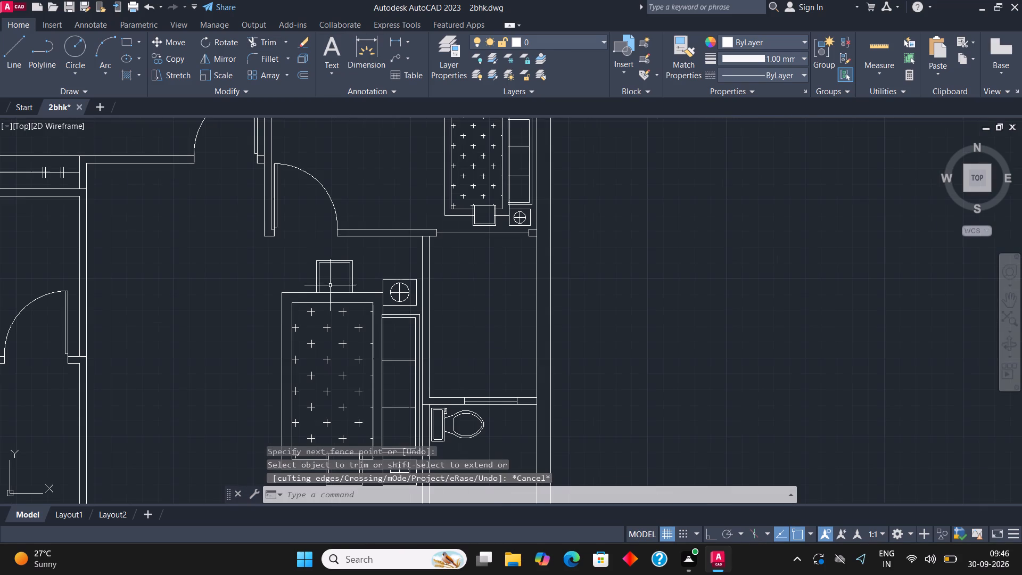
scroll(382, 185, "down", 1)
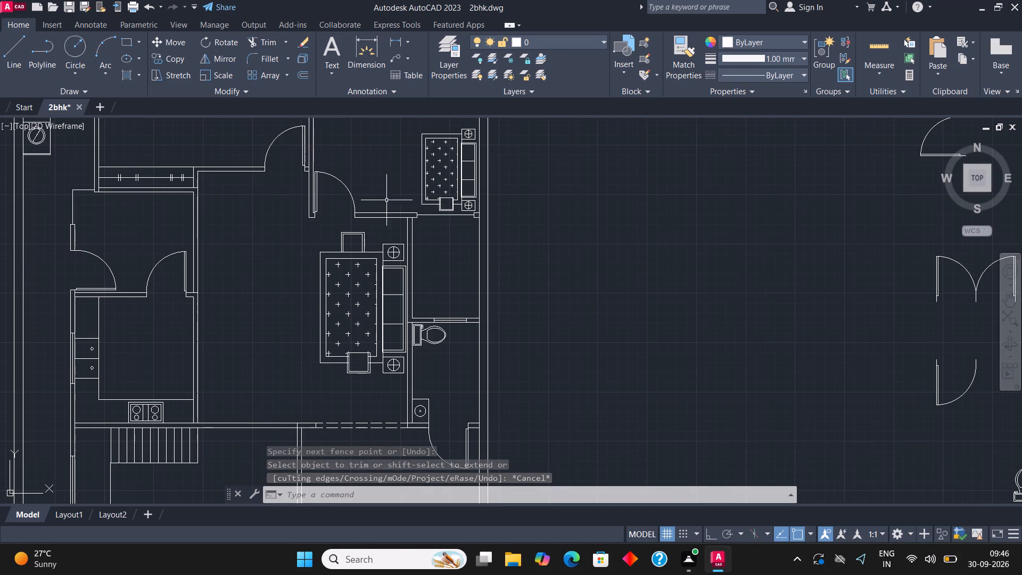
scroll(386, 174, "down", 2)
scroll(400, 325, "up", 3)
left_click(121, 43)
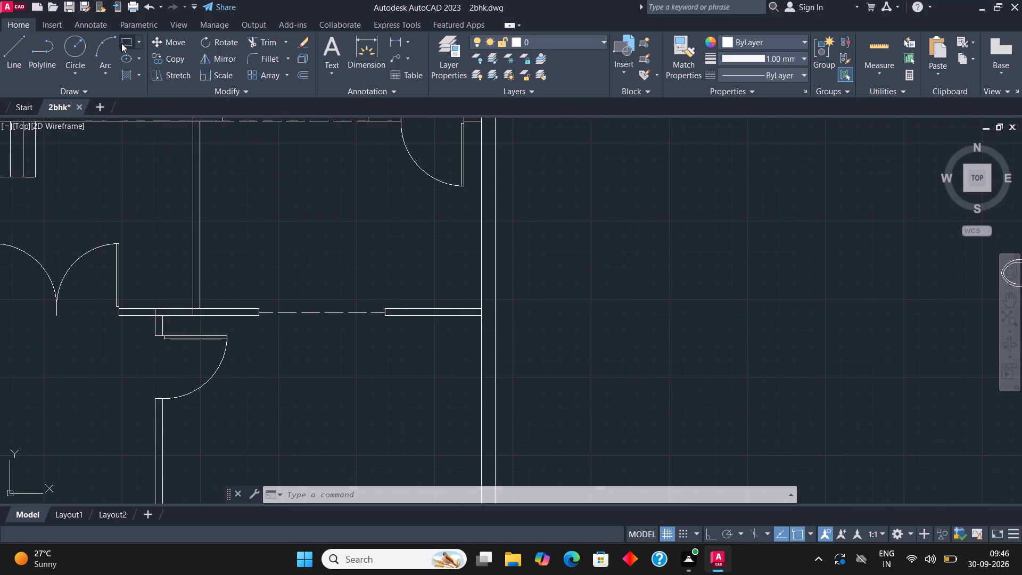
scroll(340, 331, "down", 1)
scroll(332, 265, "up", 1)
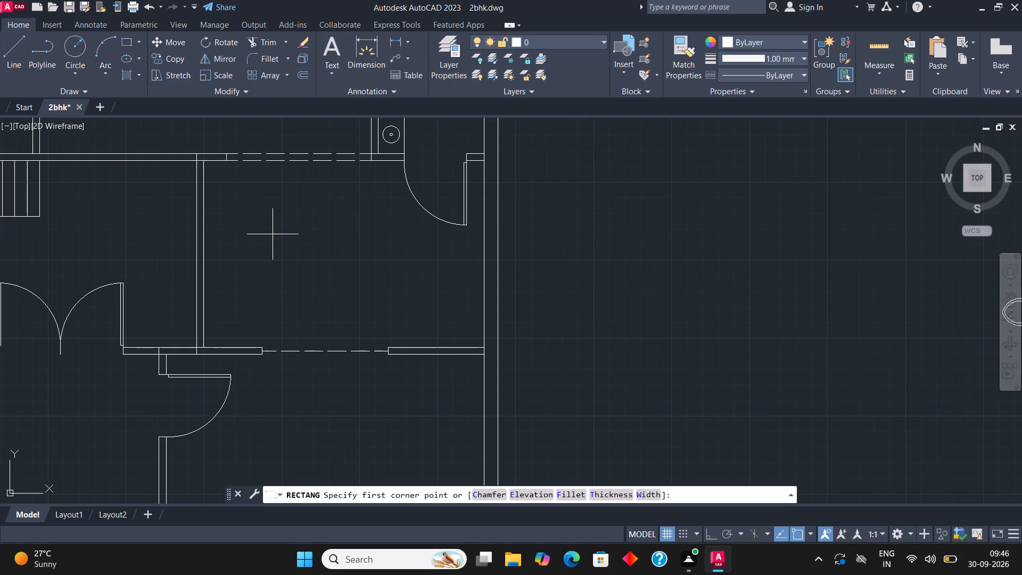
left_click(262, 230)
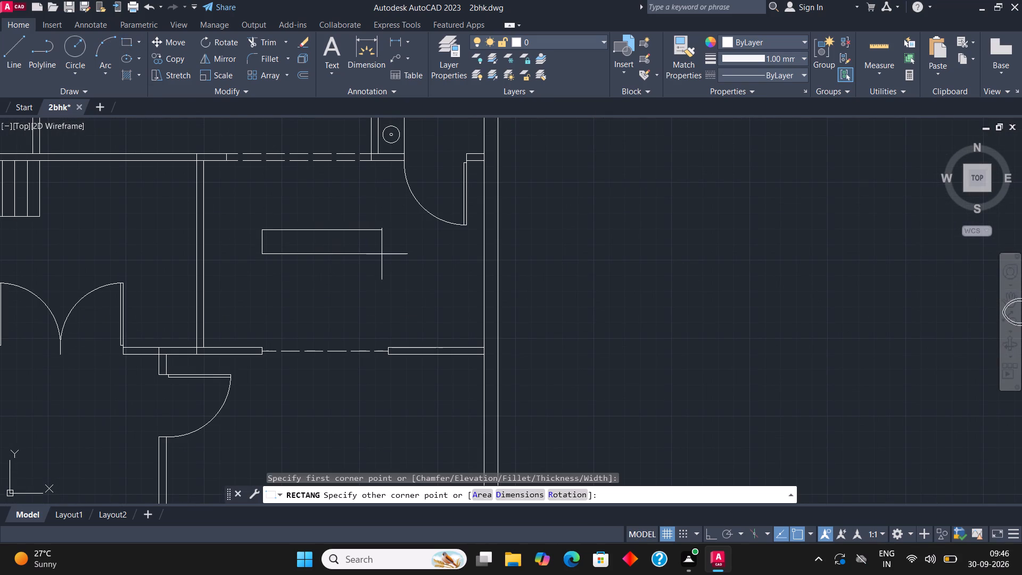
left_click(400, 281)
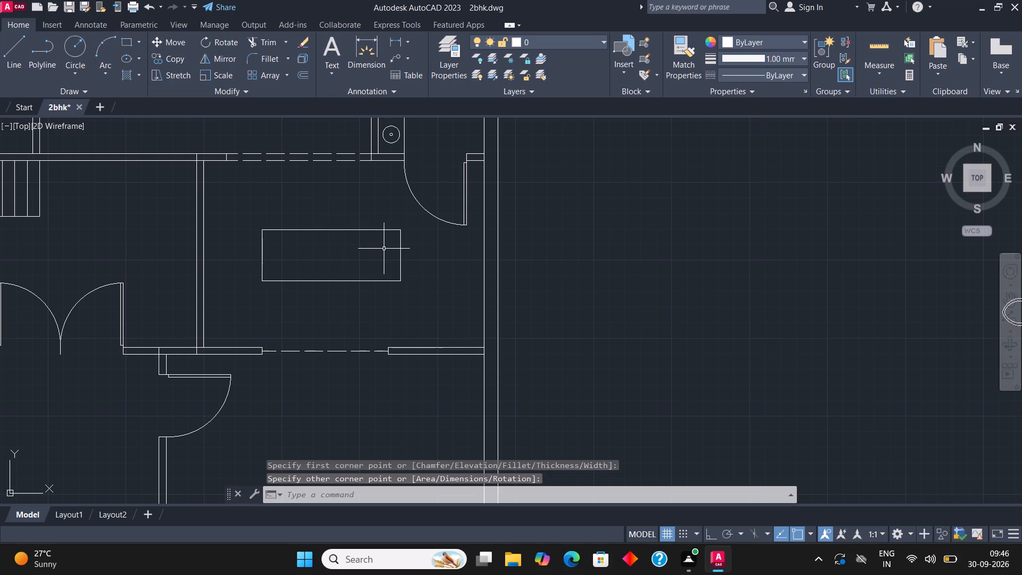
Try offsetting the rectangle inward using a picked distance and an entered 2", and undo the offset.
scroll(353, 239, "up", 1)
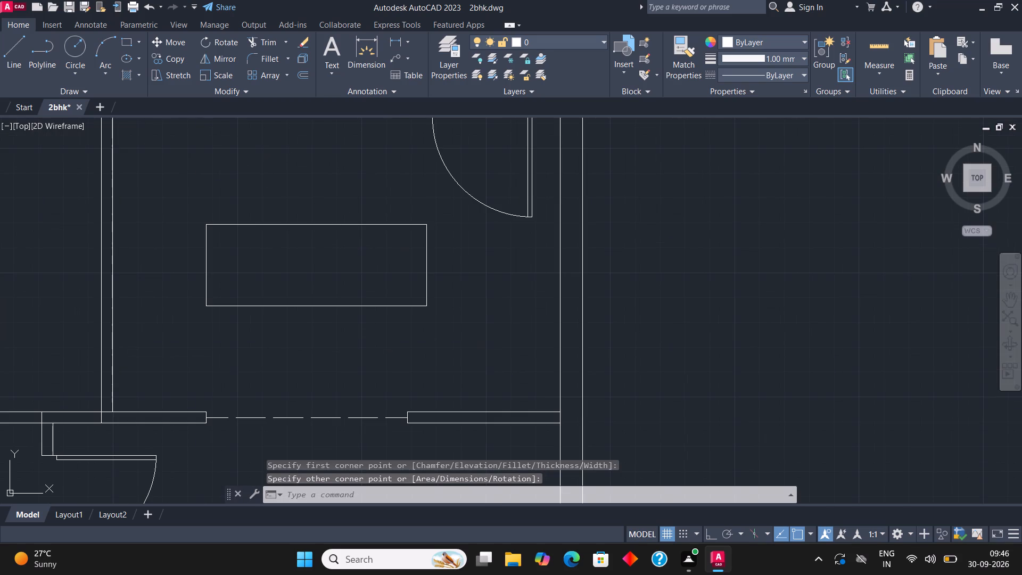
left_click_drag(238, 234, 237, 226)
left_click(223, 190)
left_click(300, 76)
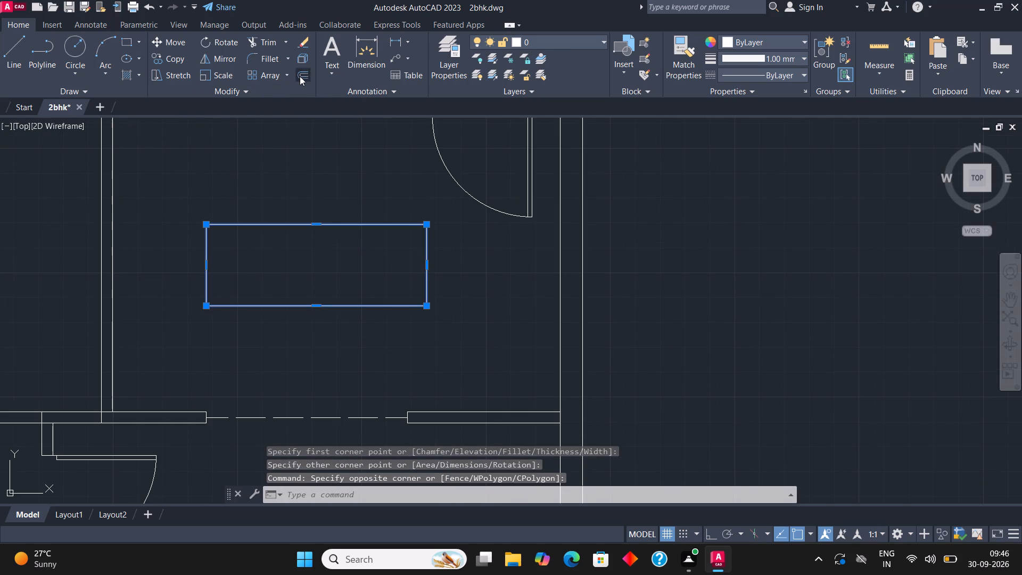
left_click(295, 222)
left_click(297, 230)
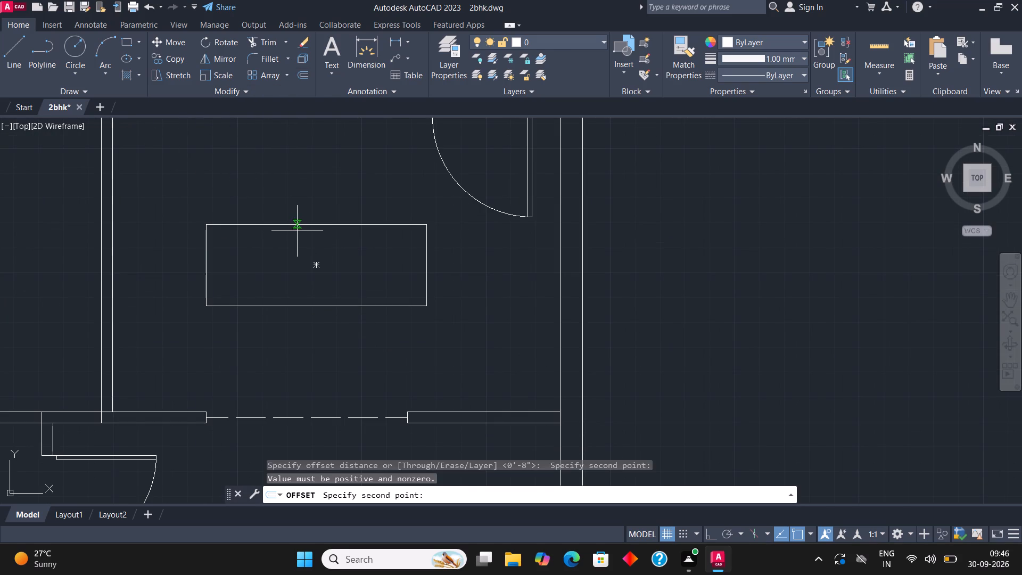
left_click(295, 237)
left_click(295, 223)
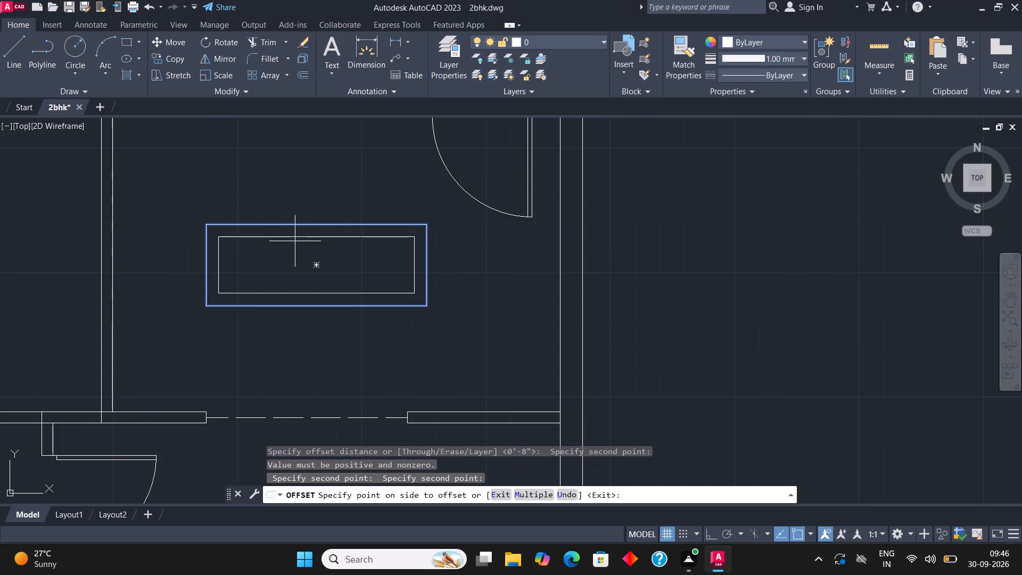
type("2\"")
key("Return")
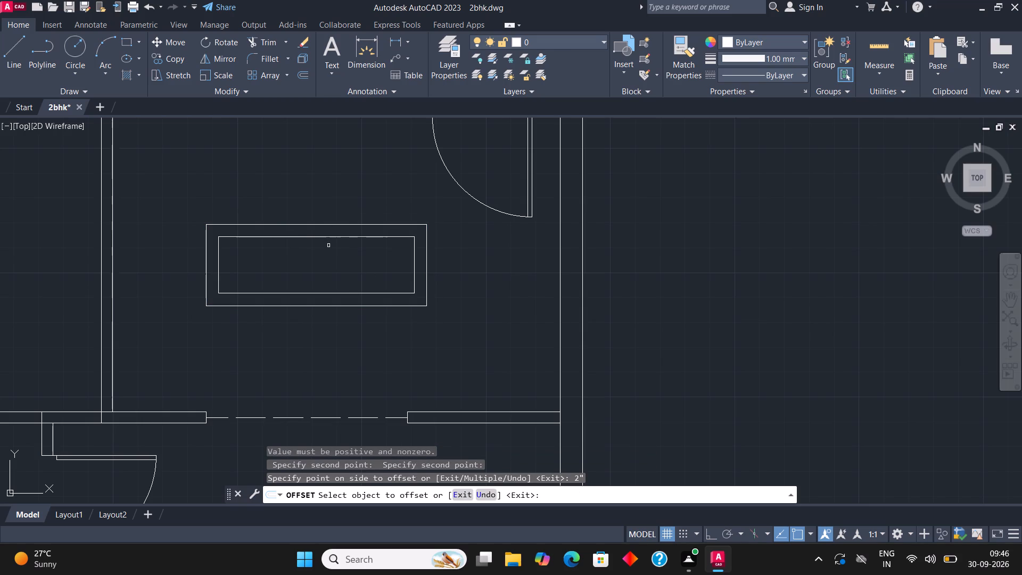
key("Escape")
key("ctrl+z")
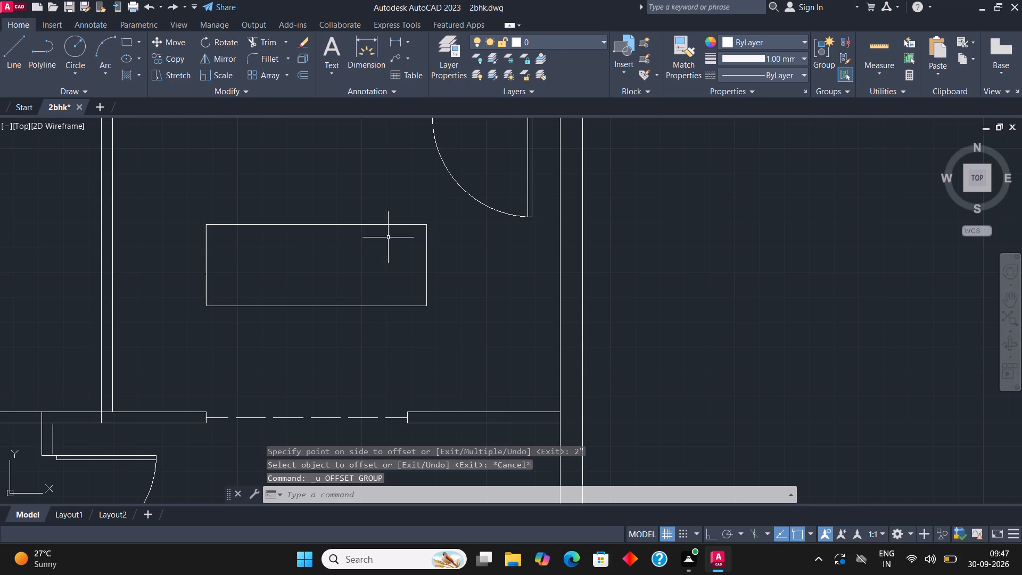
Offset the rectangle in the room below the hall inward by a picked distance of about 2" to form the table border.
left_click_drag(367, 236, 361, 235)
left_click(349, 212)
left_click(302, 70)
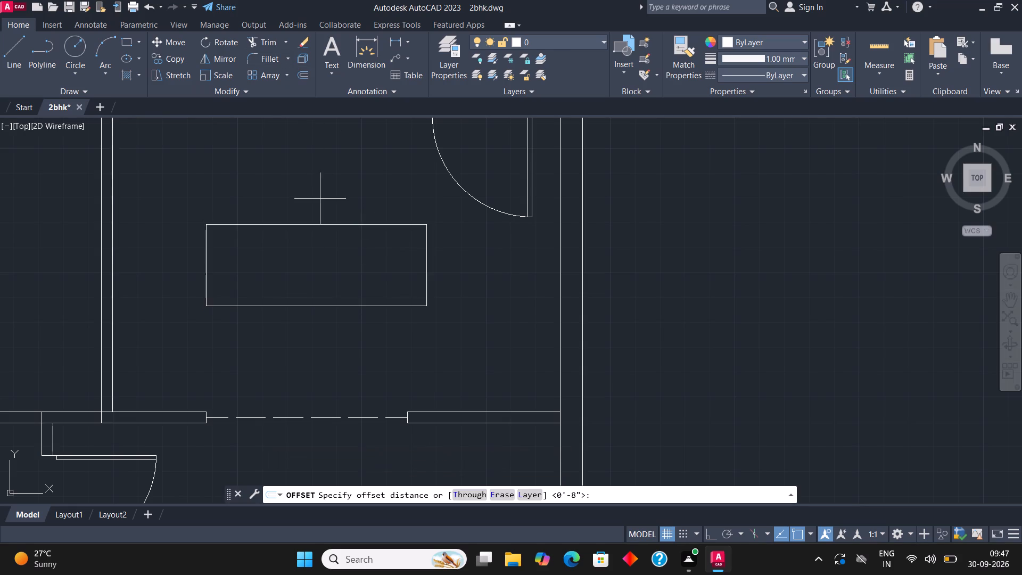
scroll(319, 198, "up", 2)
left_click(317, 266)
left_click(318, 278)
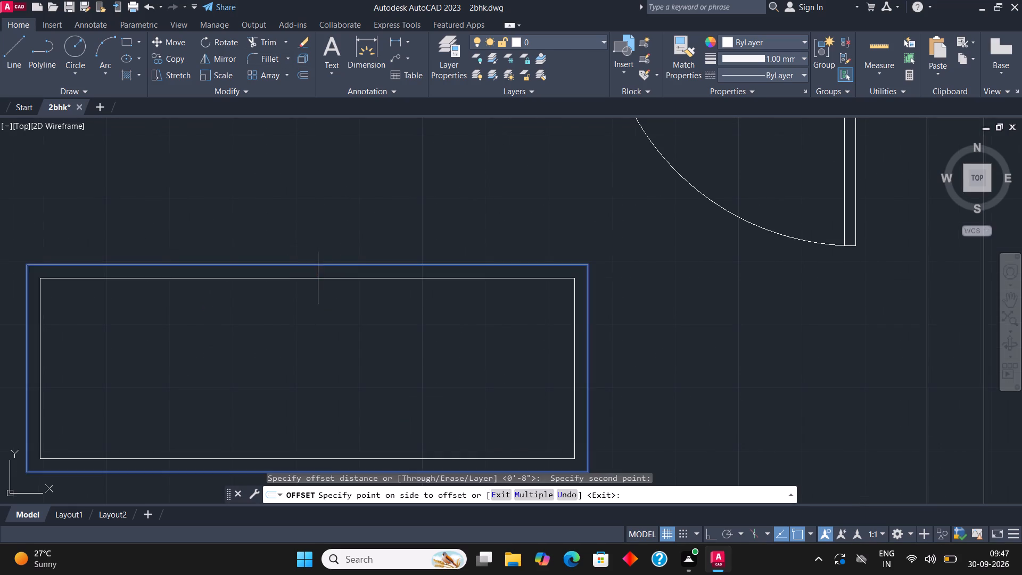
left_click(308, 306)
scroll(377, 262, "down", 2)
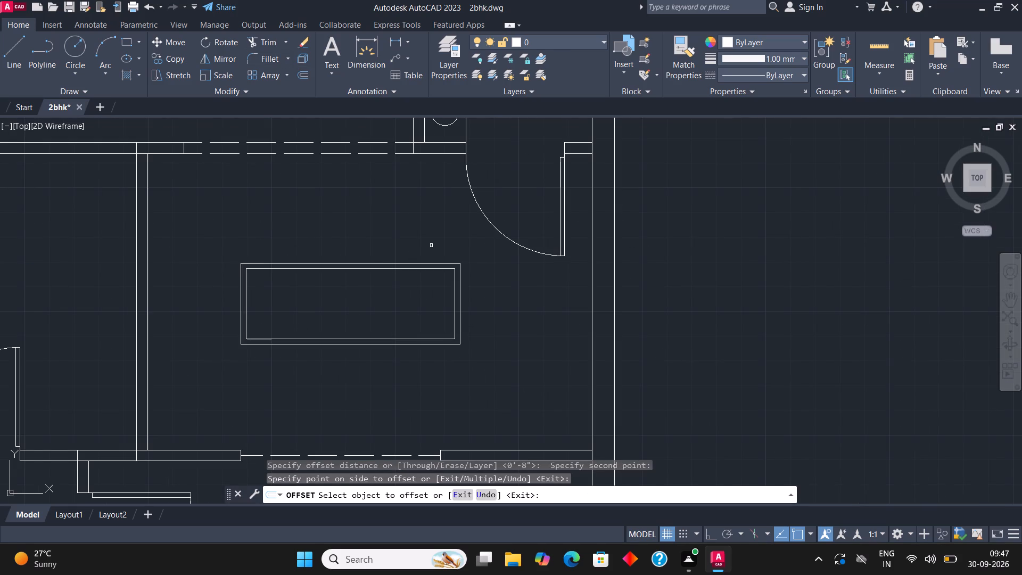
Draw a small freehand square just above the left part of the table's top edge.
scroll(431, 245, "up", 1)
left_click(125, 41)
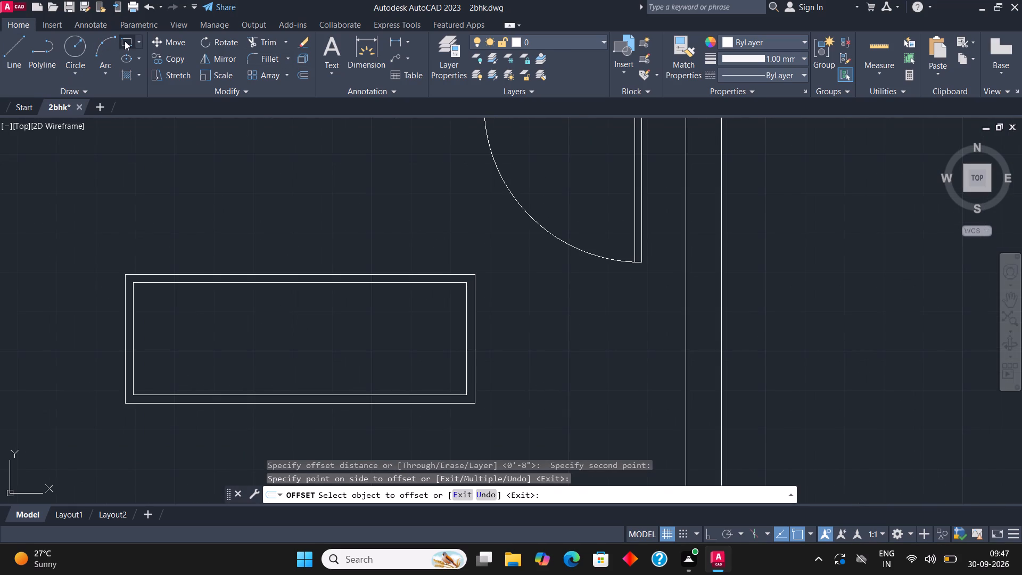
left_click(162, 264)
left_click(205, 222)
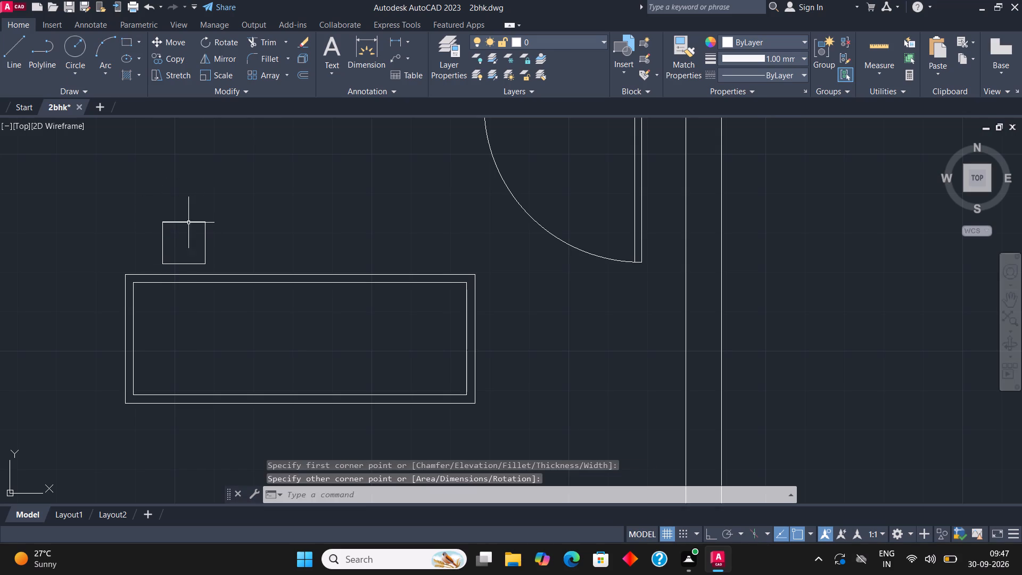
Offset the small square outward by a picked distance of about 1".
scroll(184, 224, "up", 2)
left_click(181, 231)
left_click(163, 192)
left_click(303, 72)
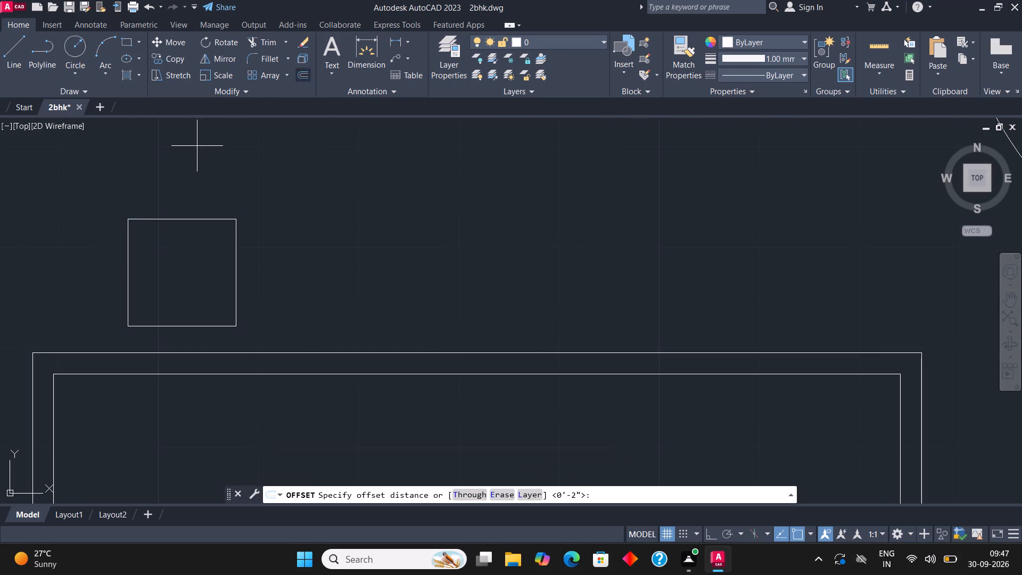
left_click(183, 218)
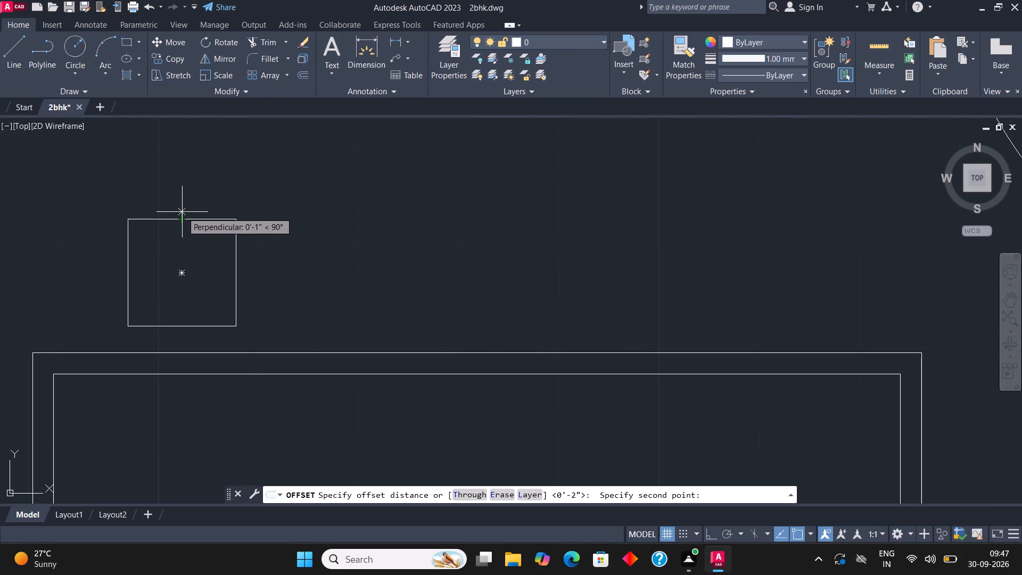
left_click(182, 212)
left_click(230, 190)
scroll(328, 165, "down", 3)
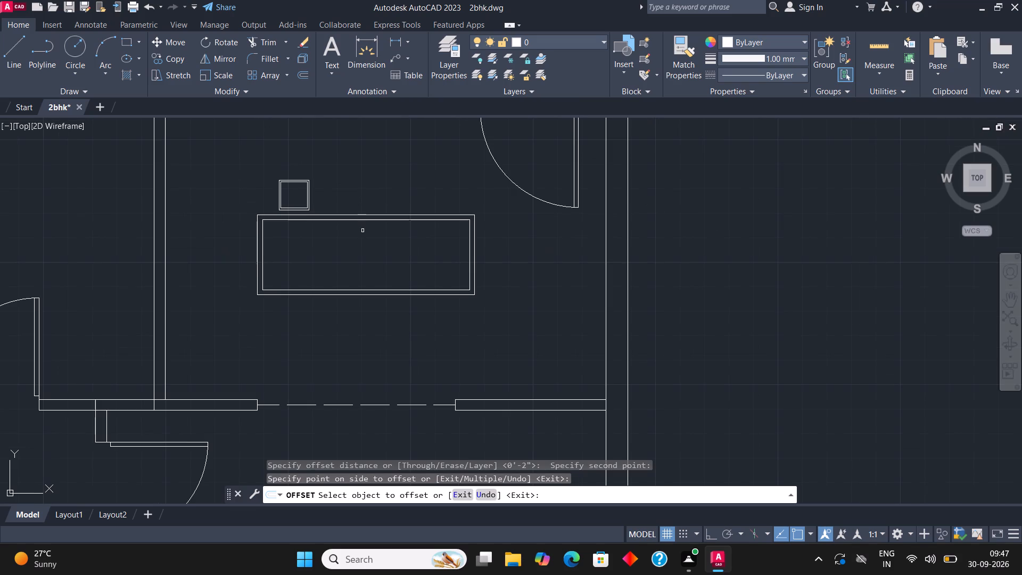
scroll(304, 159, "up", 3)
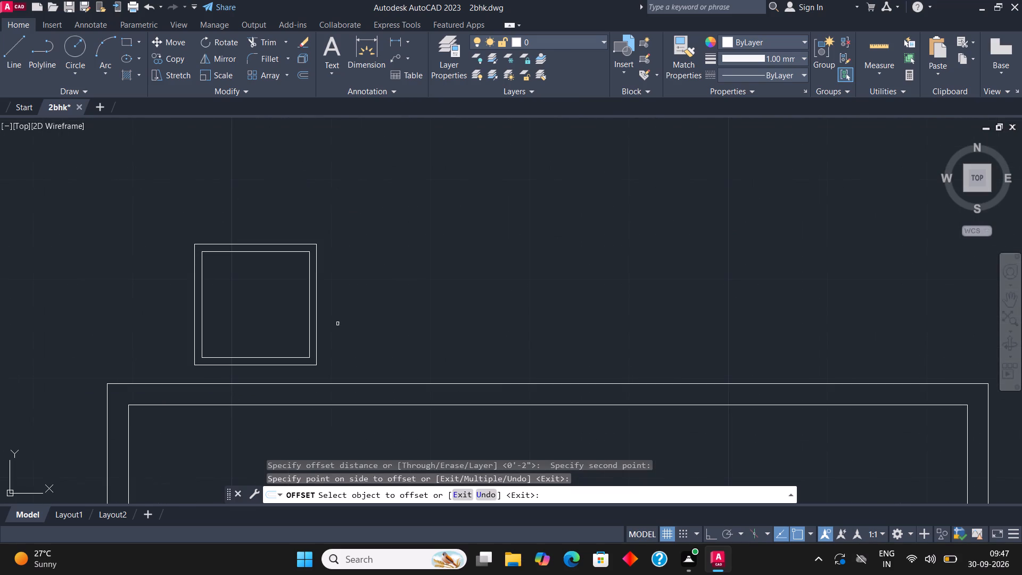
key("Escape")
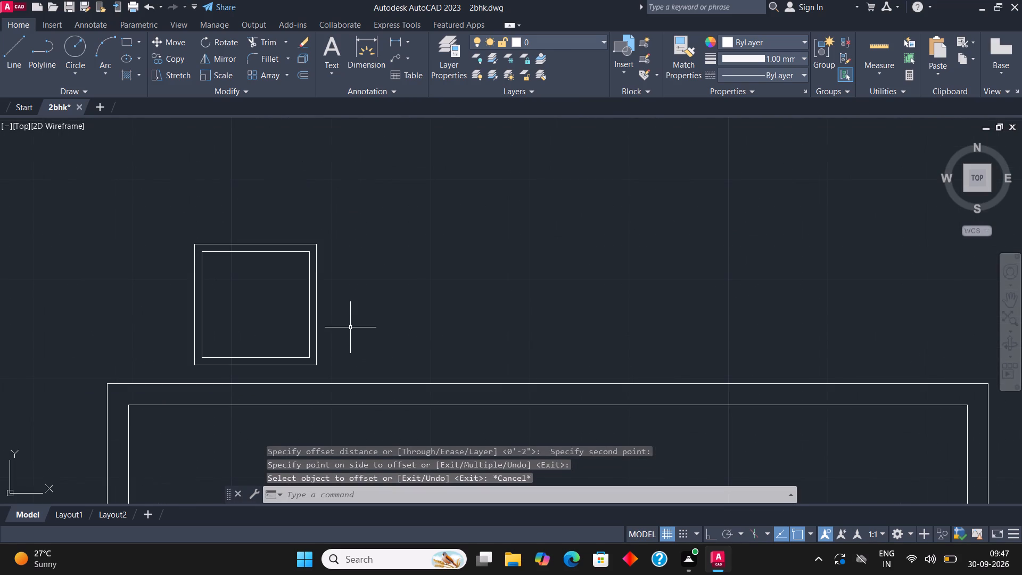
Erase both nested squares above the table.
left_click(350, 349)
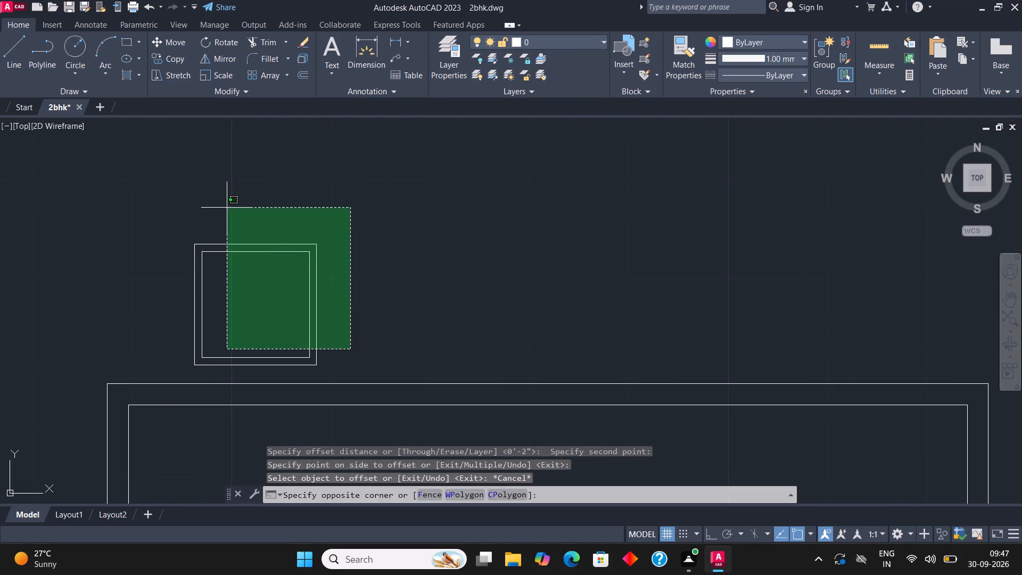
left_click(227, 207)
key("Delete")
Draw a small, nearly square freehand chair seat just above the left part of the table's top edge.
left_click(122, 42)
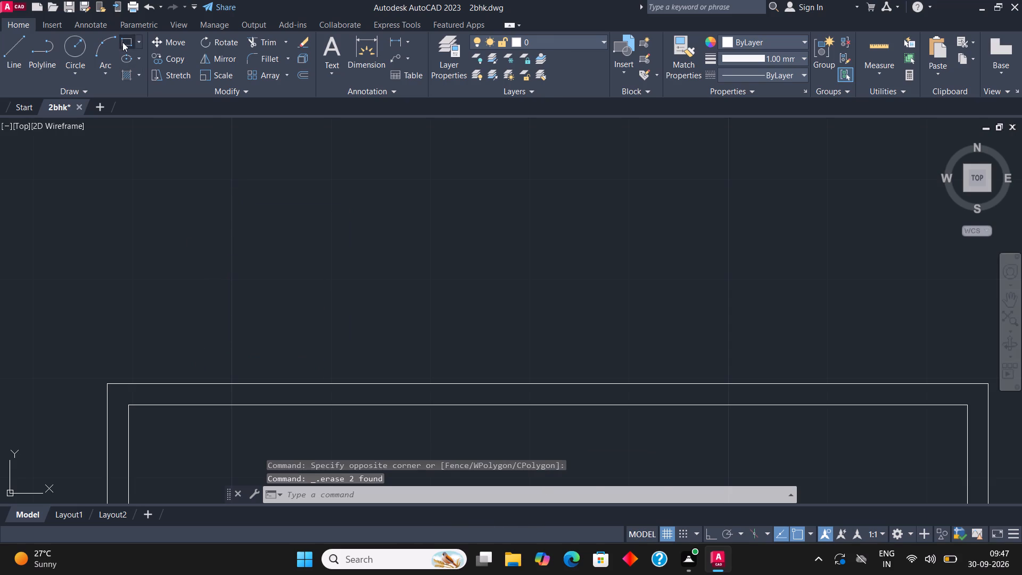
left_click(188, 372)
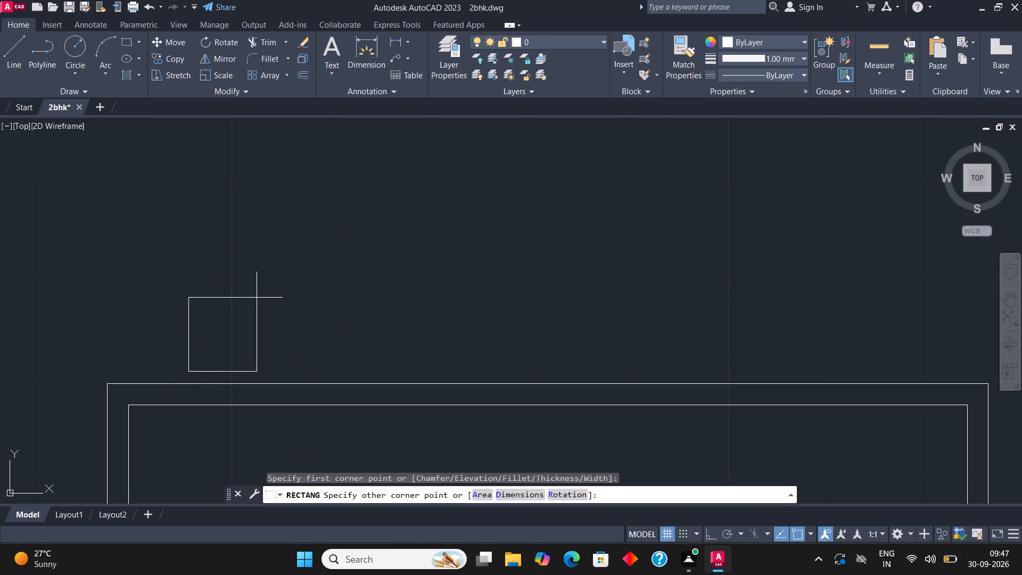
left_click(271, 291)
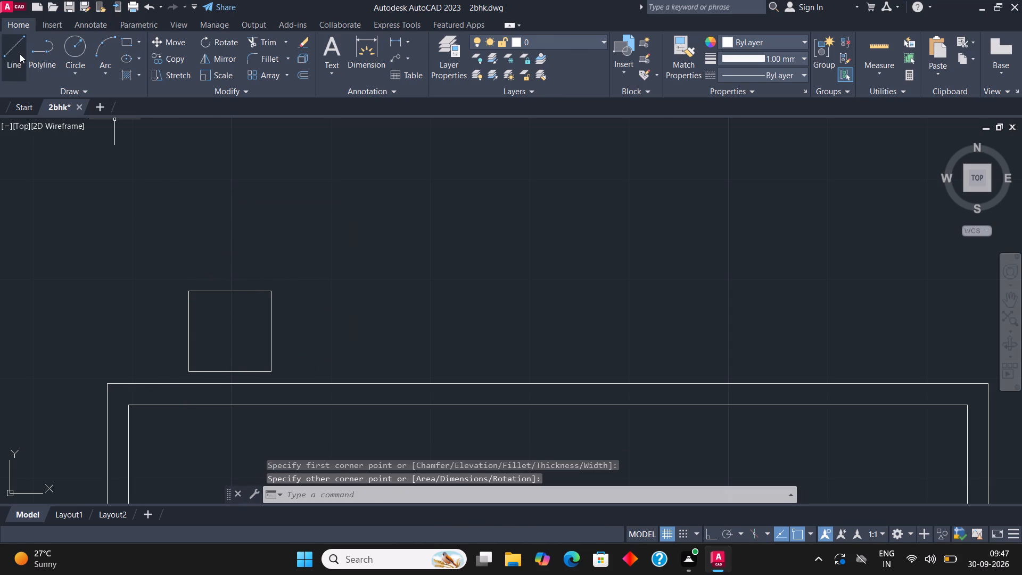
Draw a connected line frame around the seat's two sides and back, starting about 1" out from its bottom-left corner and ending at its bottom-right corner.
left_click(19, 53)
left_click(191, 371)
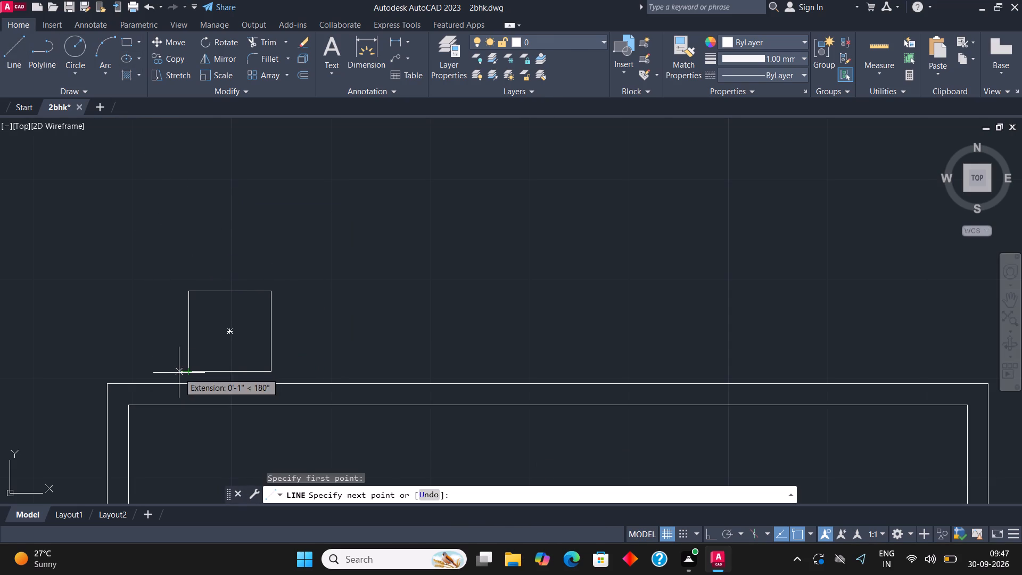
left_click(179, 373)
left_click(183, 283)
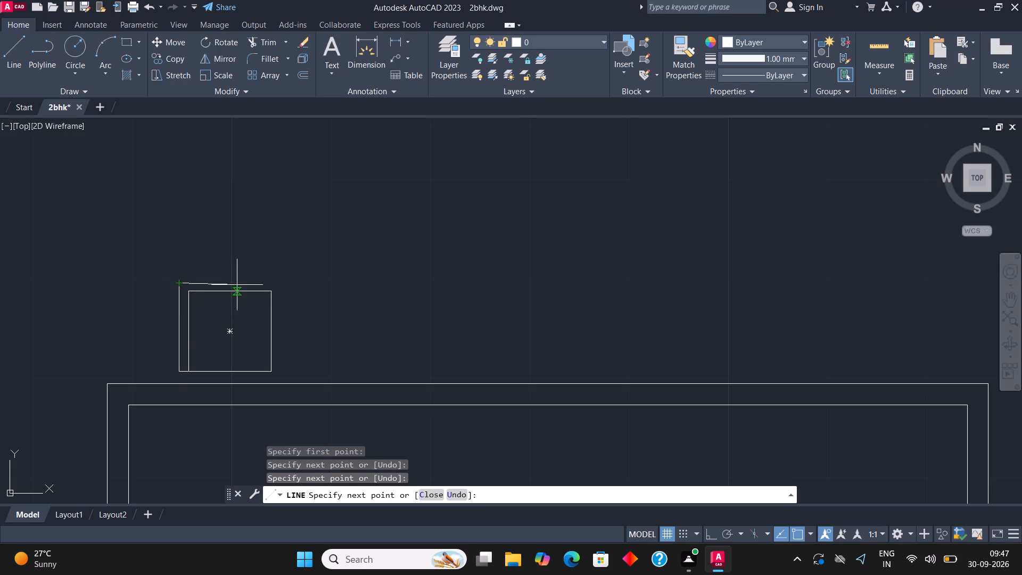
left_click(279, 285)
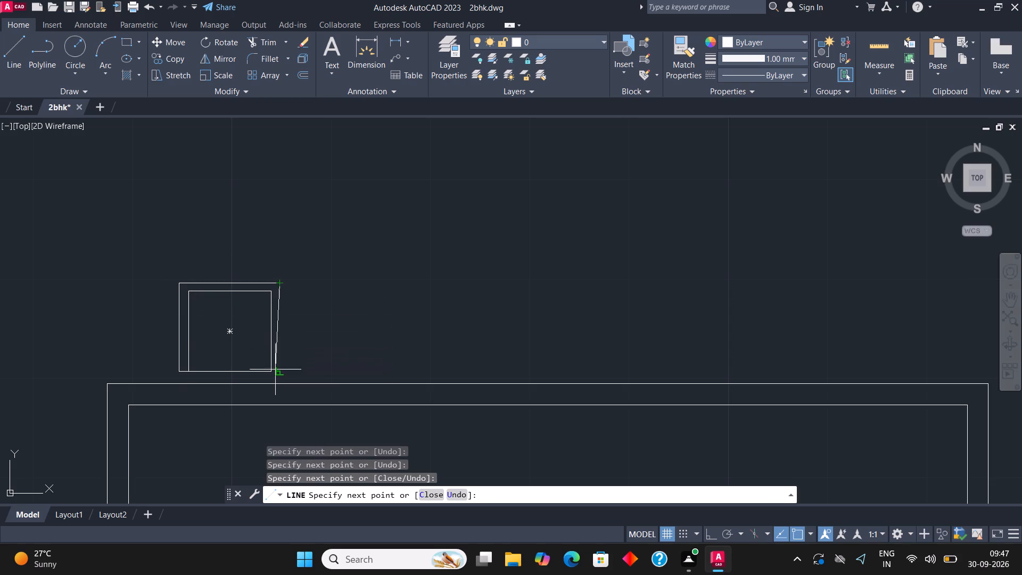
left_click(277, 370)
left_click(271, 369)
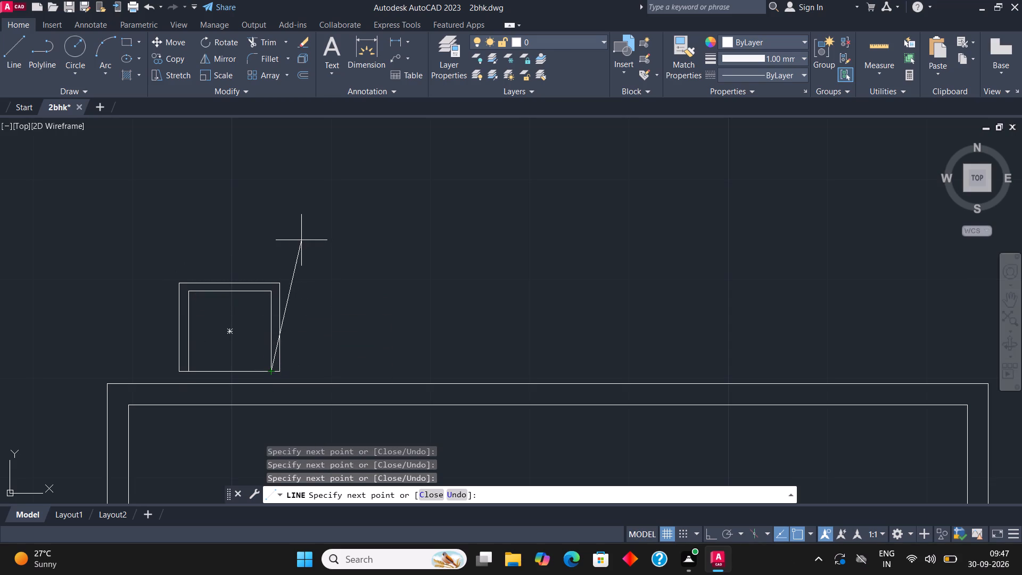
key("Escape")
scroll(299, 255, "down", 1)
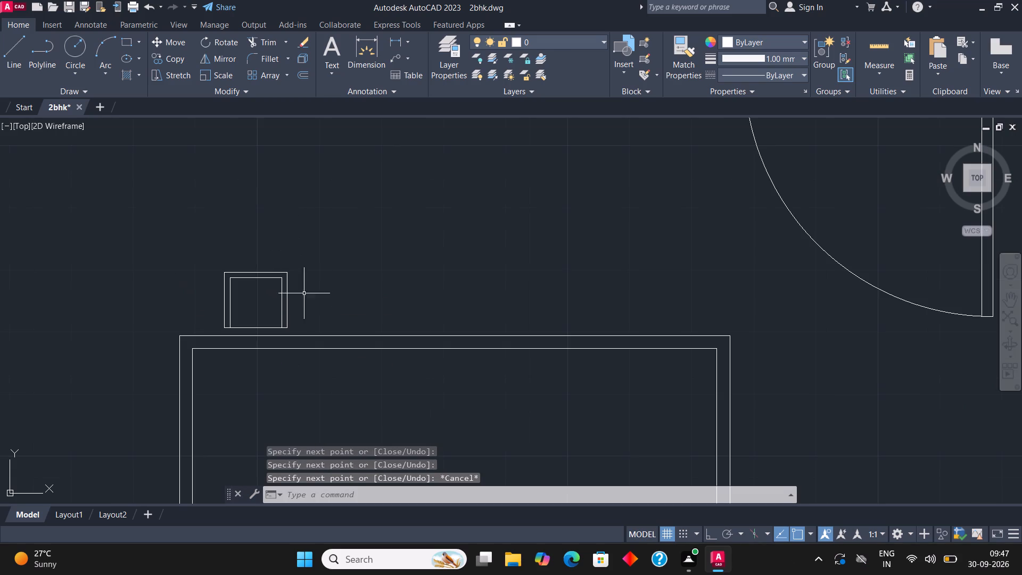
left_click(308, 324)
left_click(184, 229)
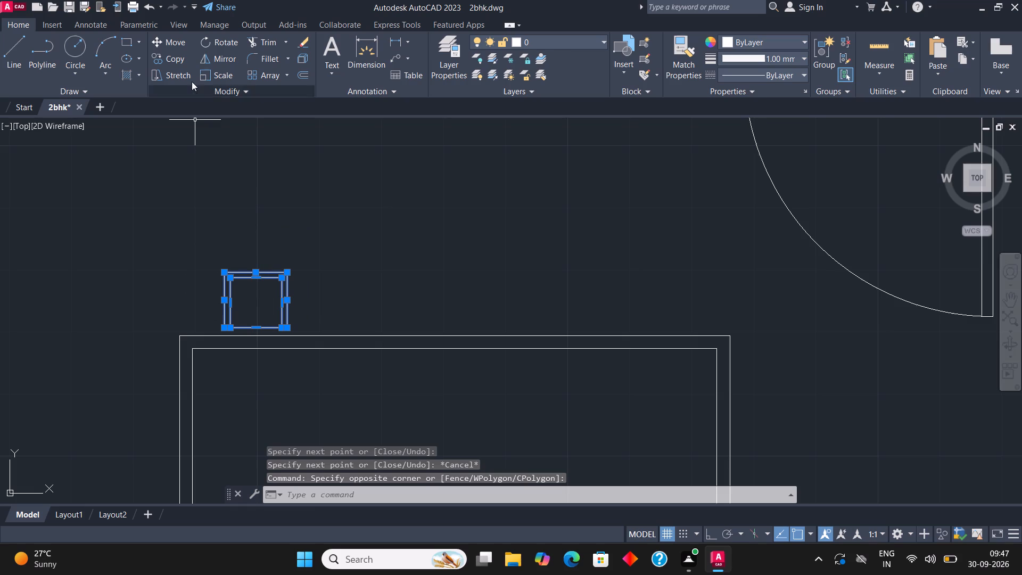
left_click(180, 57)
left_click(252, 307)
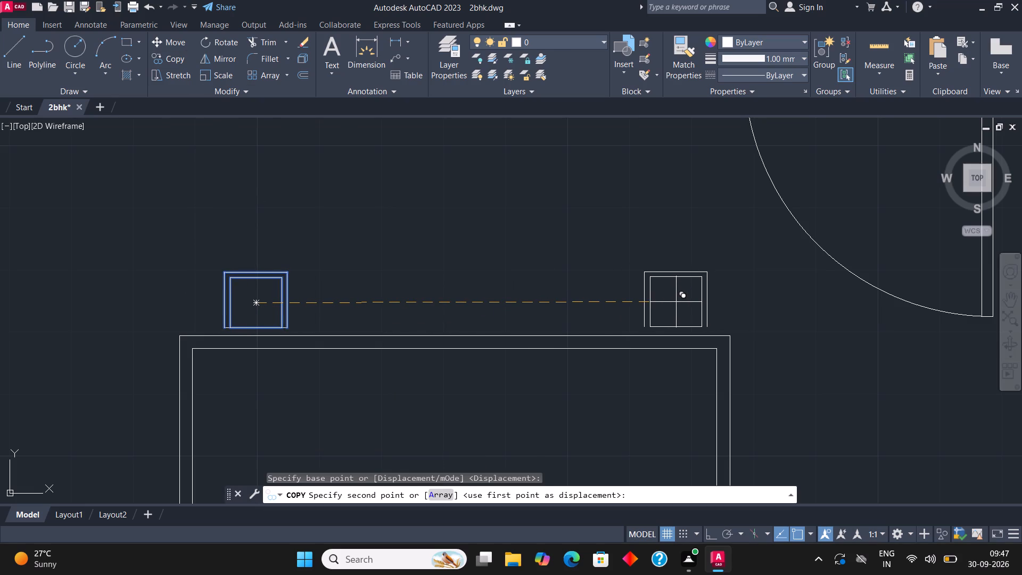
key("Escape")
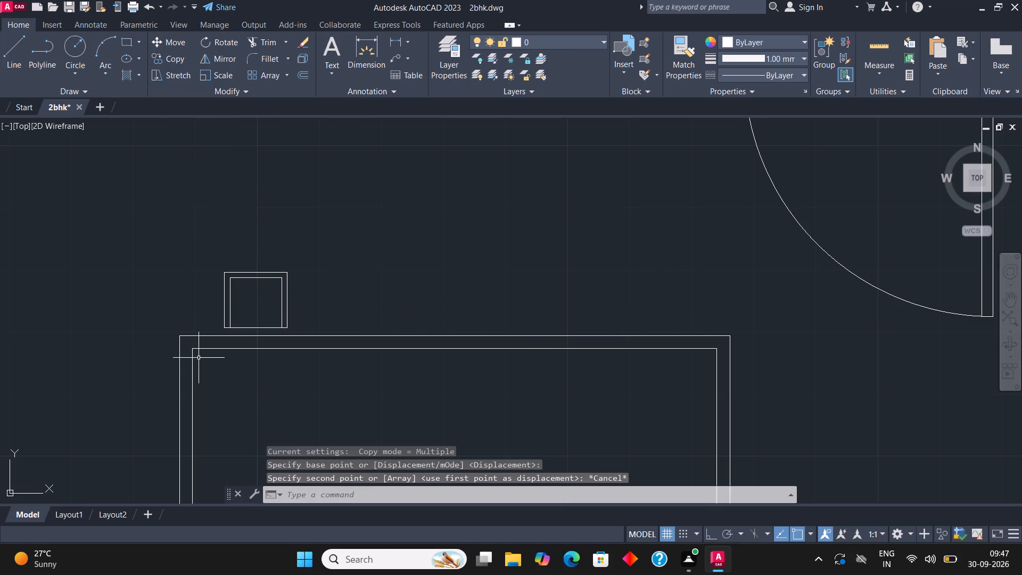
Scale up the whole chair above the table freehand from a base point inside its seat.
scroll(738, 295, "down", 3)
scroll(438, 334, "down", 1)
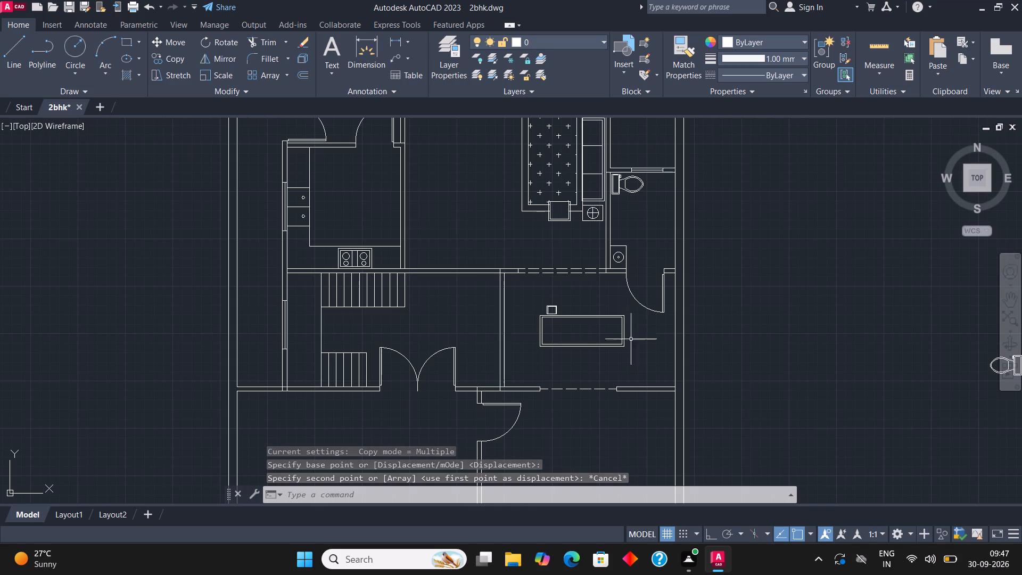
scroll(567, 305, "up", 4)
scroll(496, 357, "up", 2)
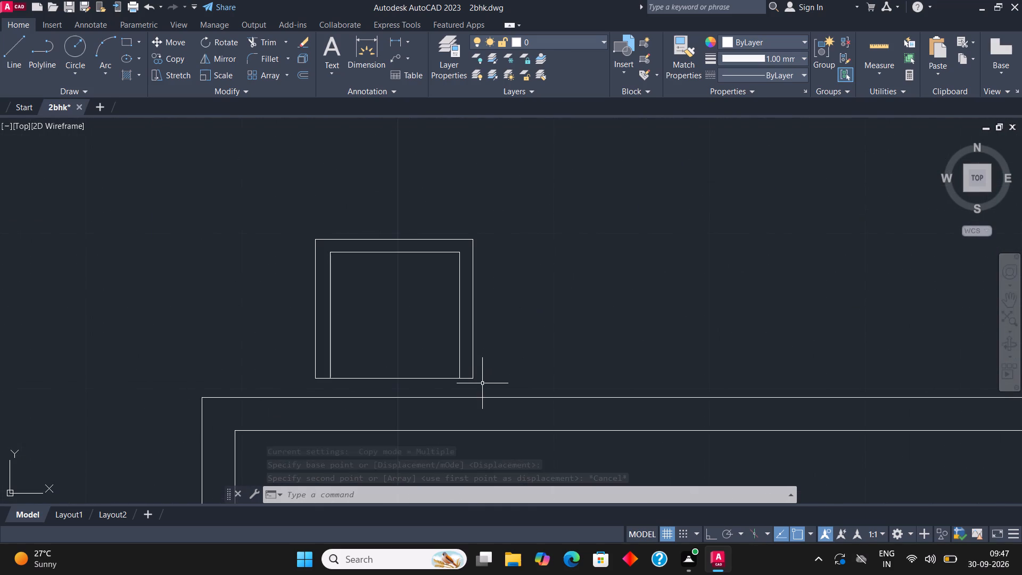
left_click(482, 383)
left_click(288, 207)
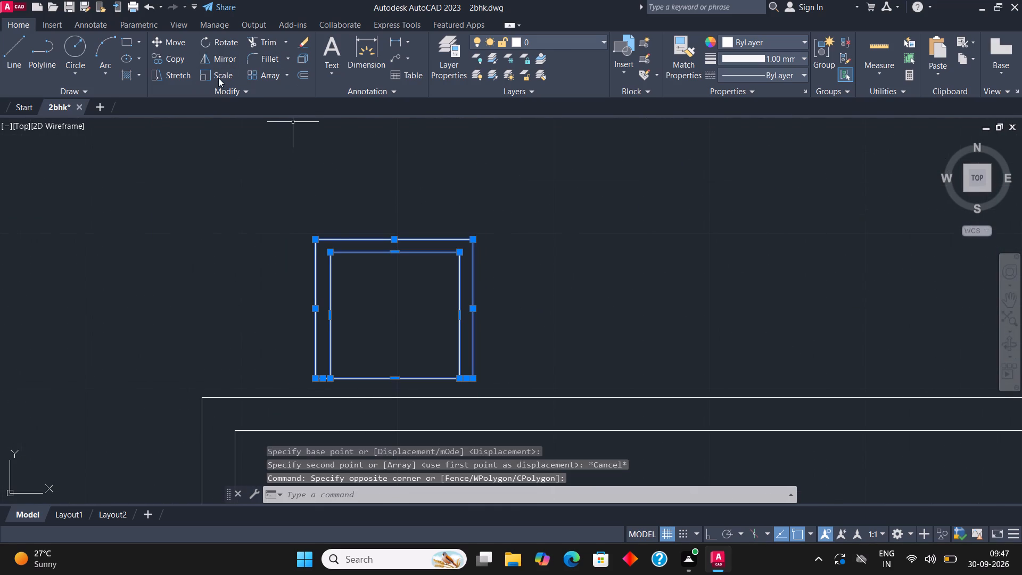
left_click(218, 78)
left_click(359, 322)
left_click(479, 249)
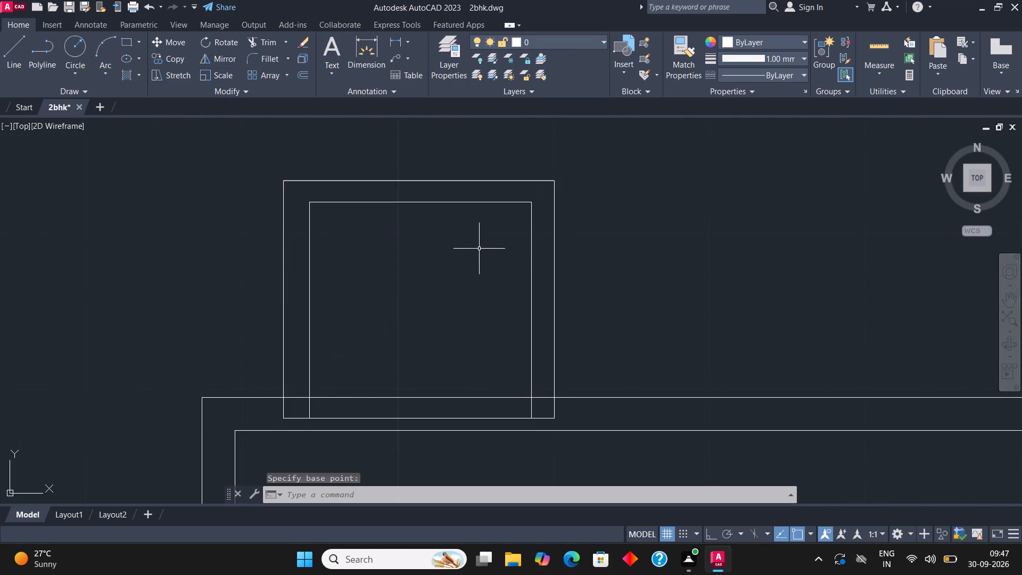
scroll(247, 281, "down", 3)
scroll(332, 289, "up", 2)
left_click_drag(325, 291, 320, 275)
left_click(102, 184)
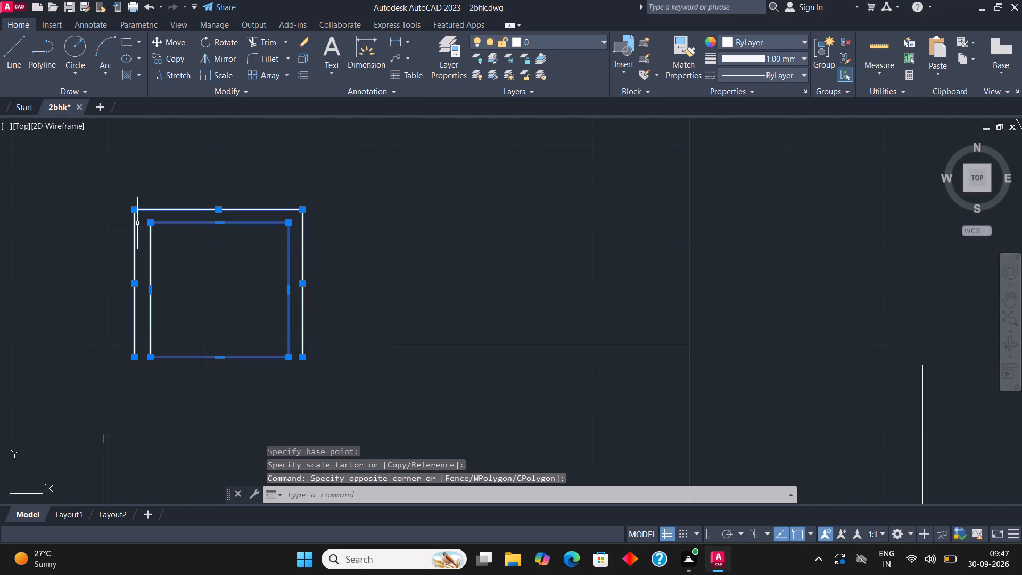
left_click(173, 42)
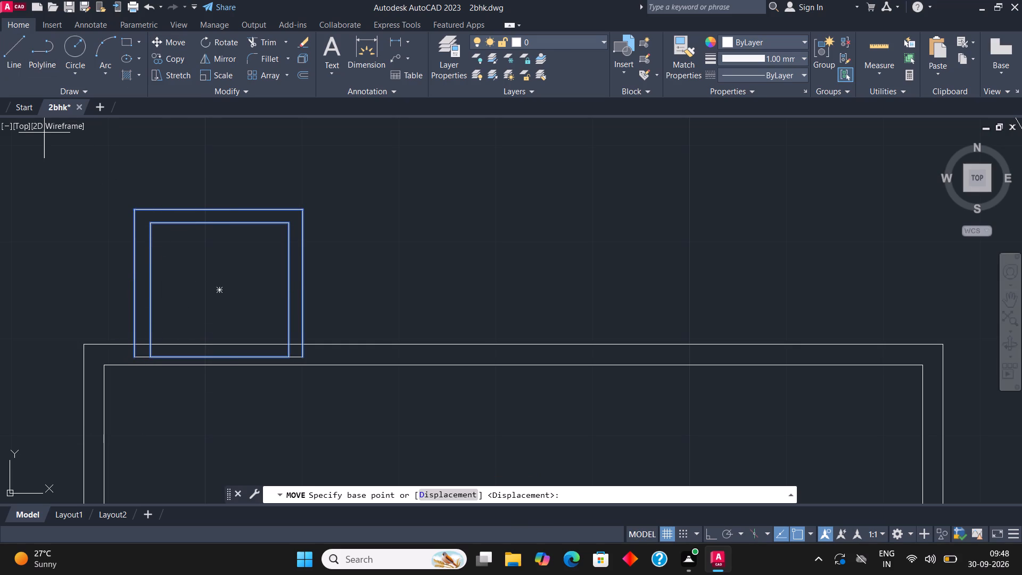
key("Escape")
Move the whole chair, including its short bottom segments, from its bottom-left corner onto the table's outer top edge, slightly farther right.
left_click_drag(397, 294, 363, 276)
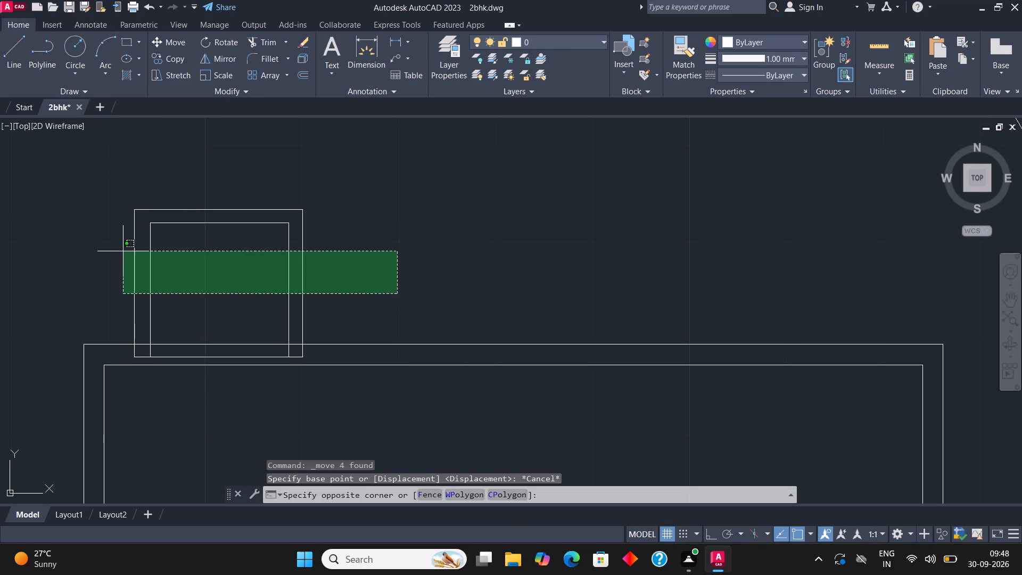
left_click(117, 174)
scroll(137, 350, "up", 3)
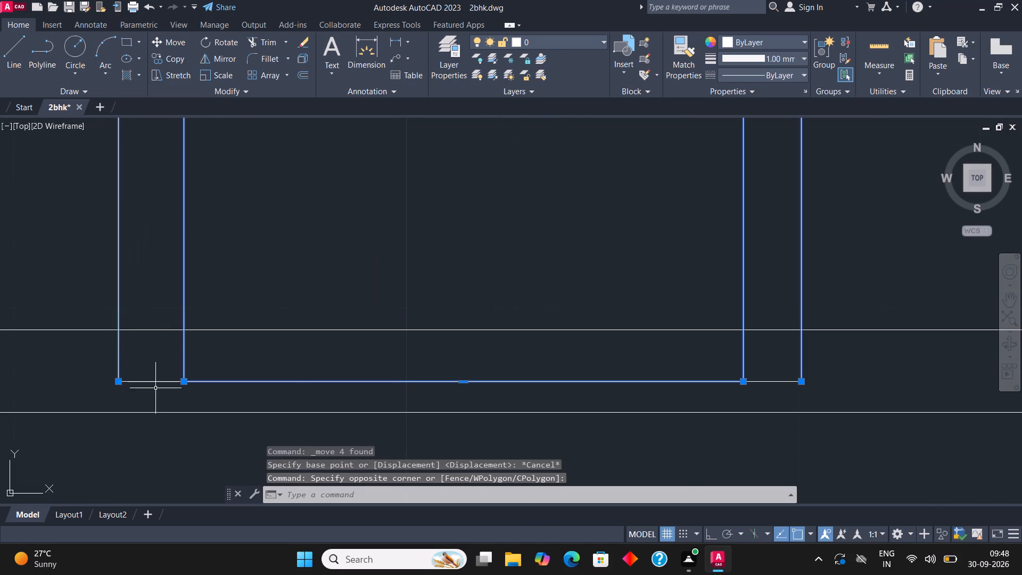
left_click(156, 392)
left_click(143, 356)
scroll(615, 406, "down", 1)
left_click(719, 398)
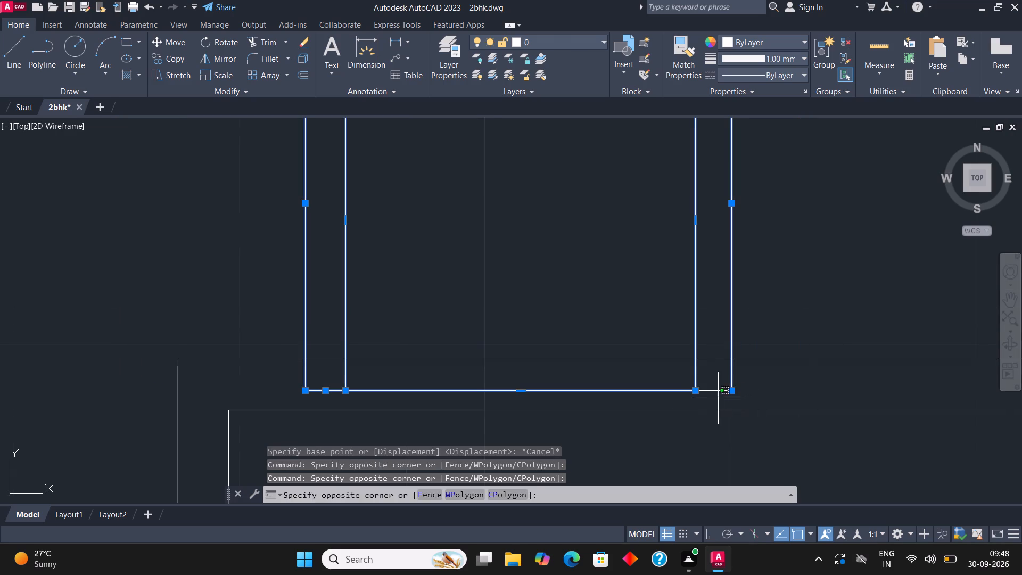
left_click(713, 380)
left_click(170, 40)
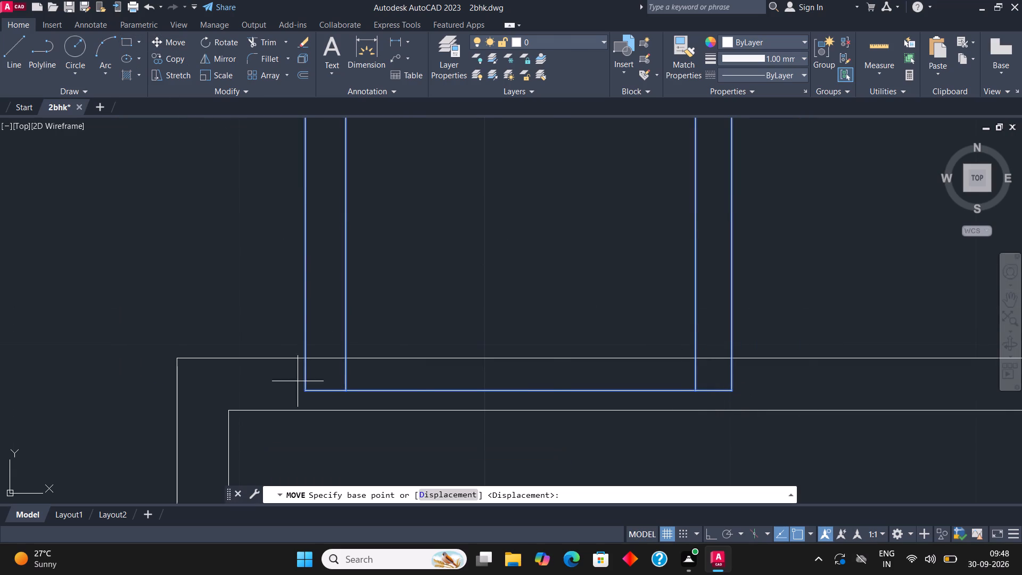
left_click(302, 392)
left_click(391, 358)
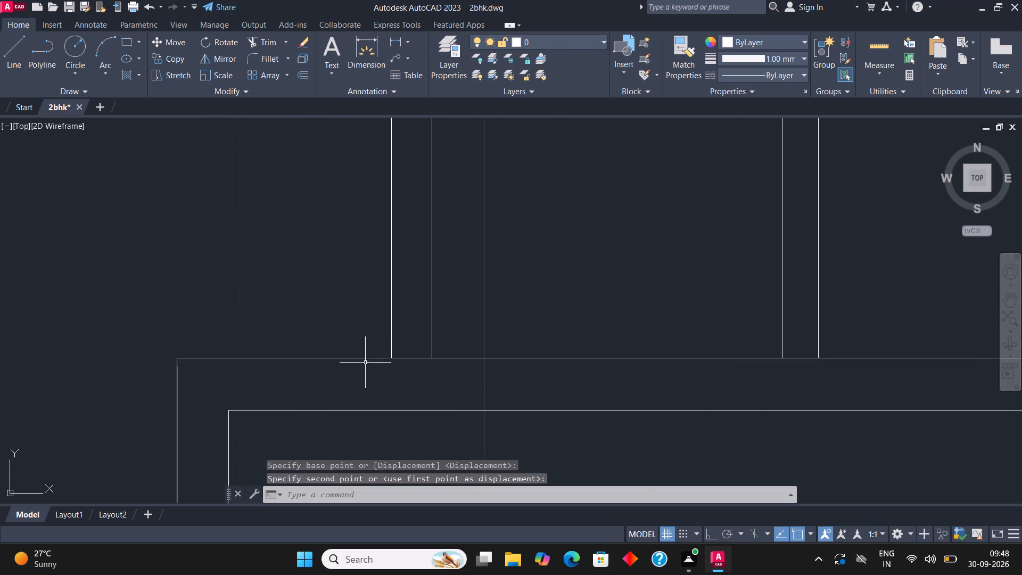
Copy the chair from its bottom-right corner twice along the table's outer top edge, near the right end and at the middle.
scroll(237, 393, "down", 5)
scroll(276, 391, "up", 2)
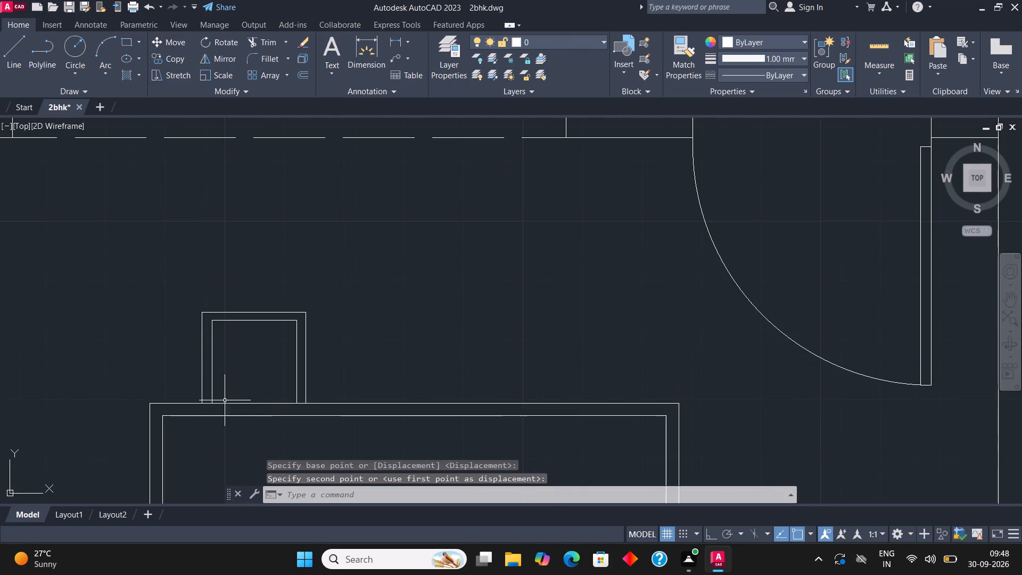
left_click(179, 413)
left_click(355, 280)
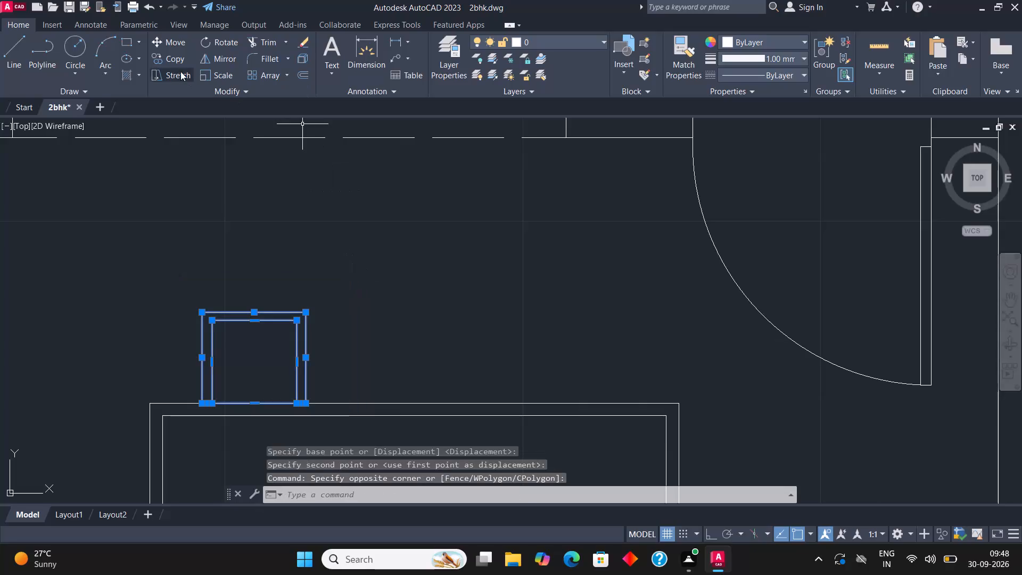
left_click(177, 54)
left_click(309, 405)
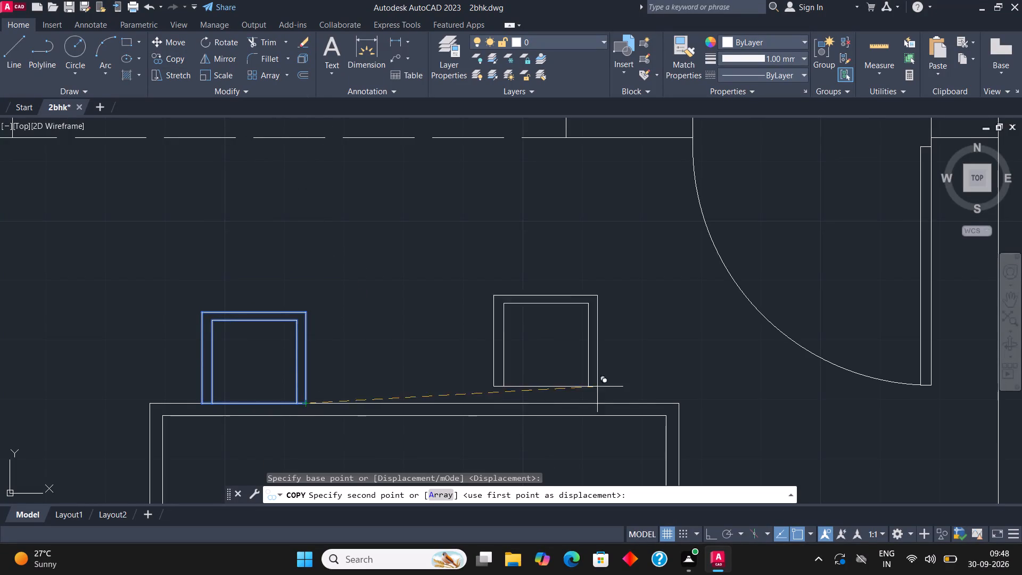
left_click(634, 404)
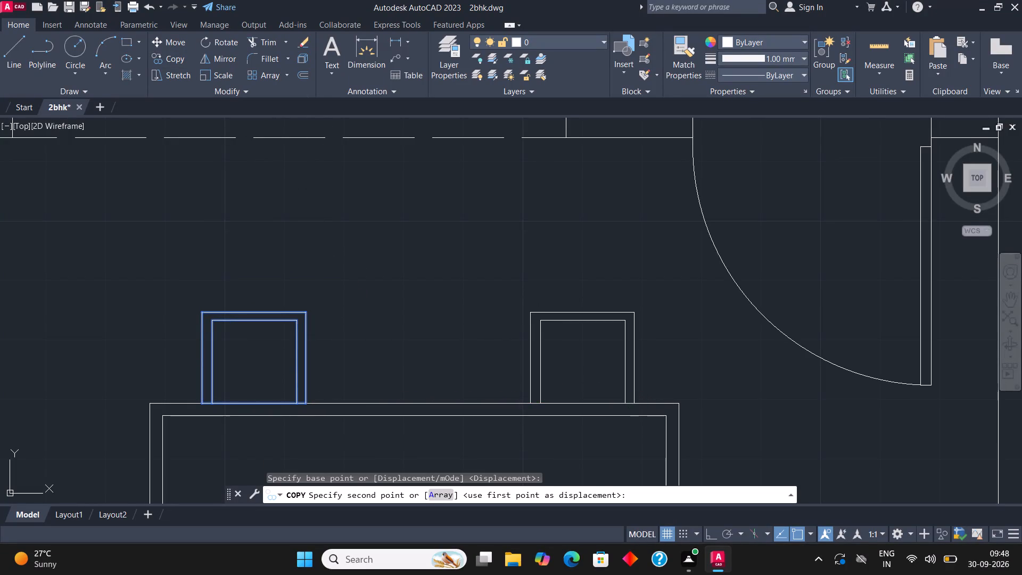
left_click(475, 404)
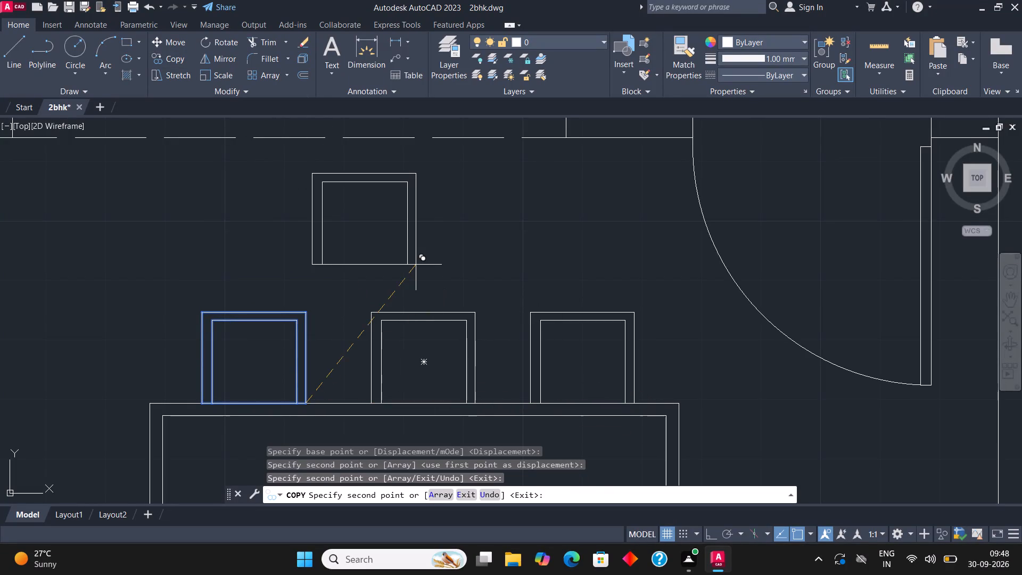
key("Escape")
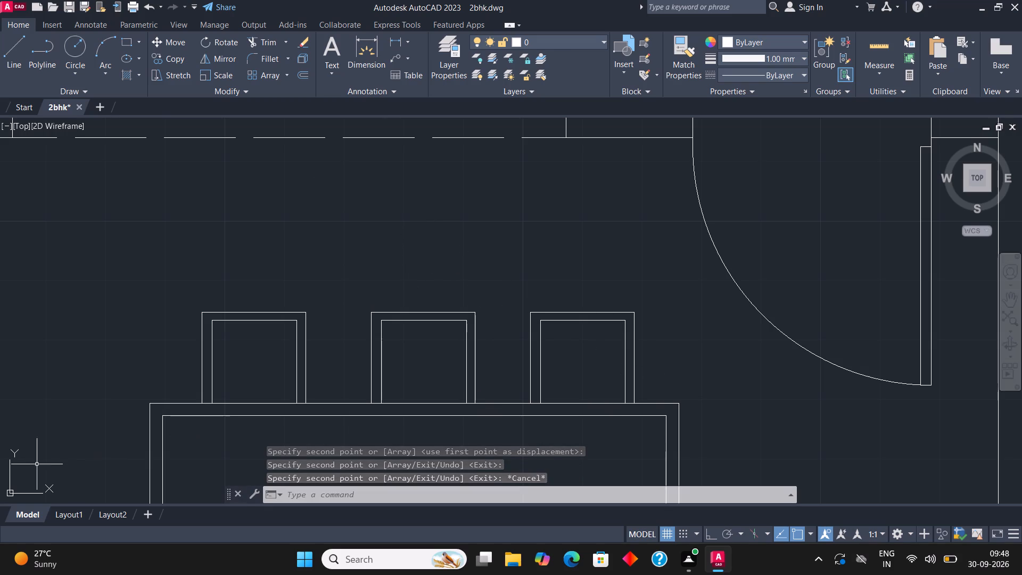
Mirror the three chairs across the table's horizontal centreline onto its bottom edge, keeping the originals.
left_click(184, 433)
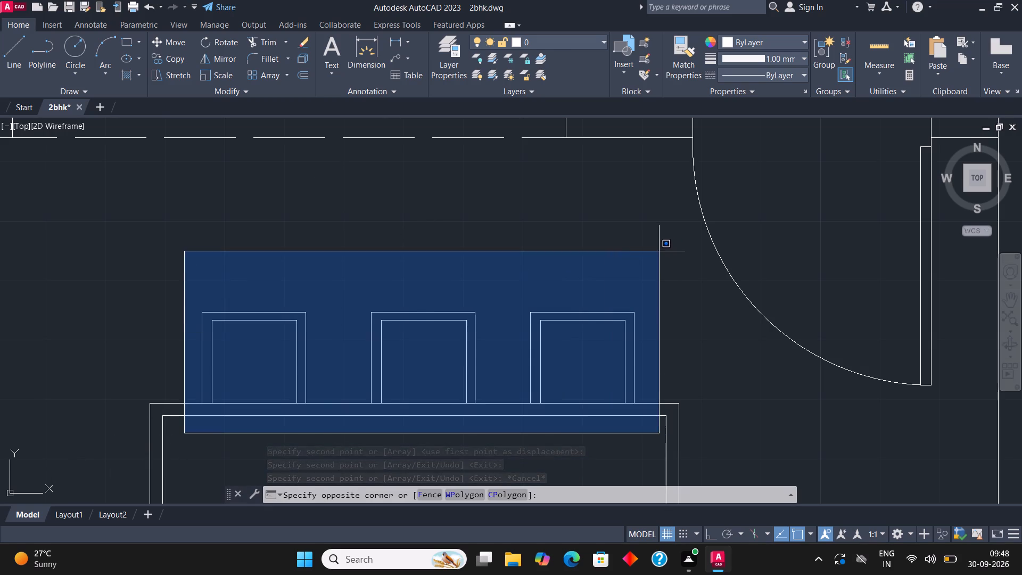
left_click(658, 251)
left_click(228, 63)
scroll(305, 57, "down", 3)
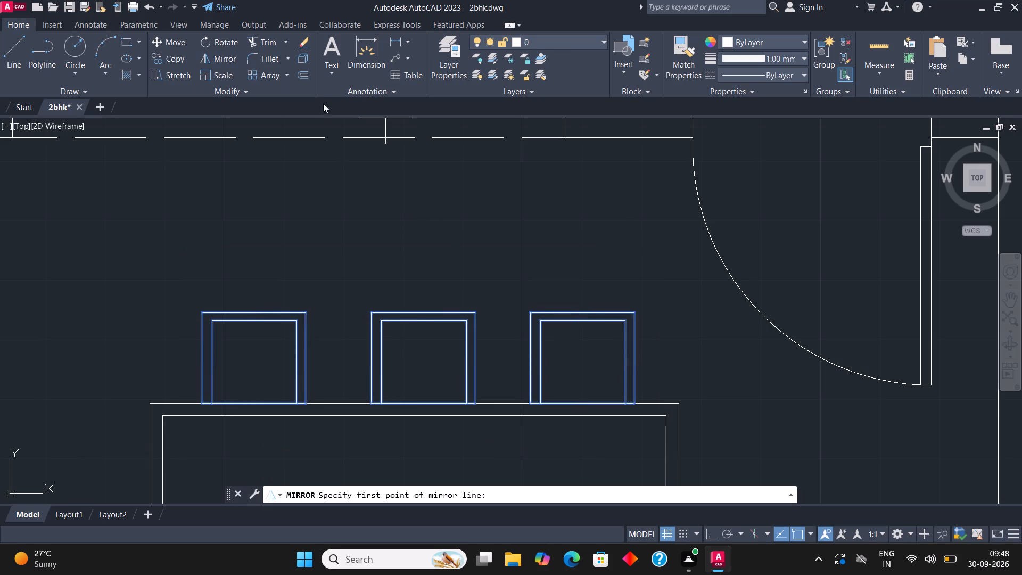
scroll(384, 229, "down", 3)
scroll(395, 287, "up", 1)
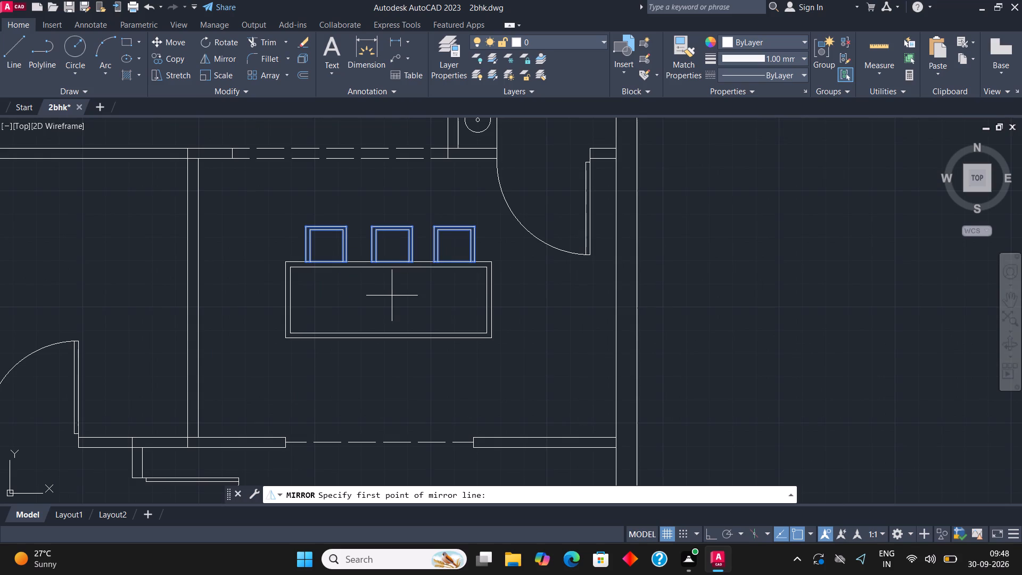
left_click(389, 299)
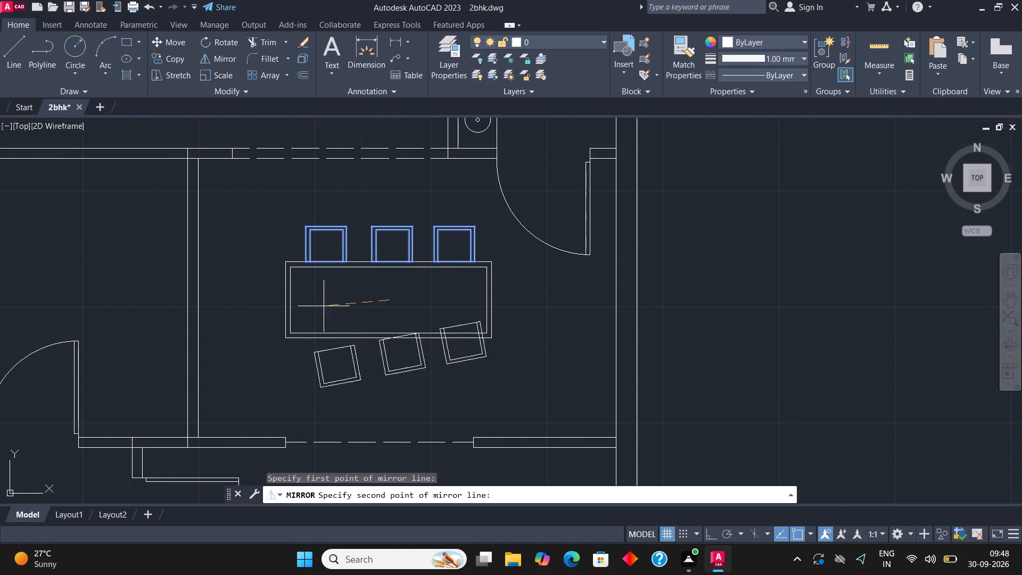
key("F8")
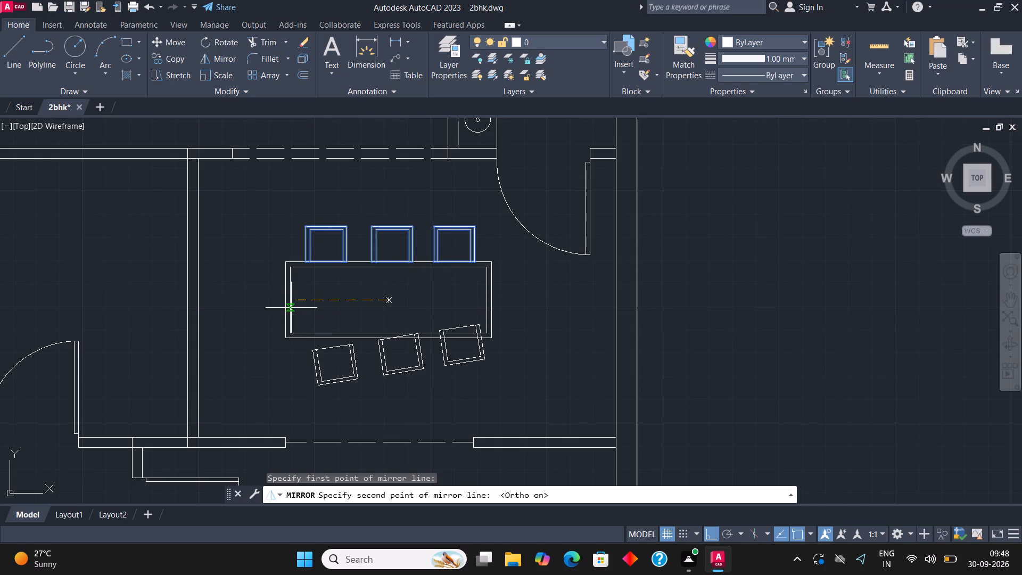
left_click(244, 307)
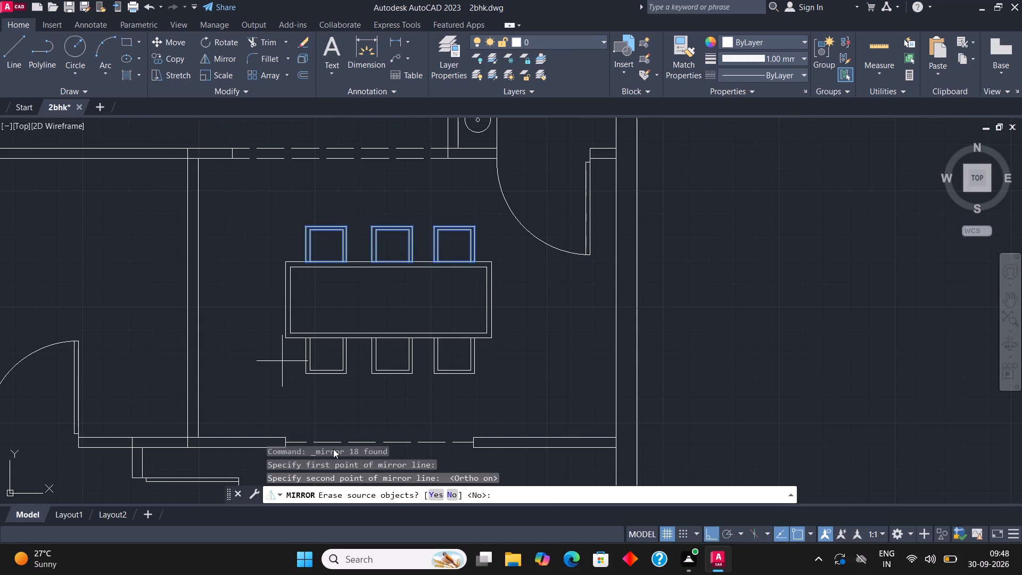
left_click(451, 496)
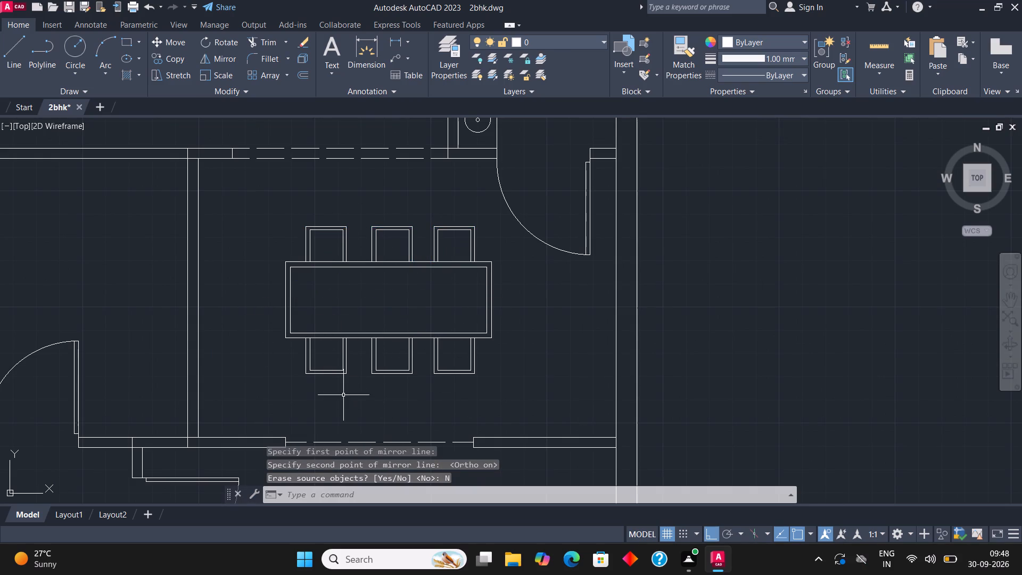
Copy the bottom-left chair straight across to the empty space right of the floor plan.
left_click(263, 391)
left_click(358, 331)
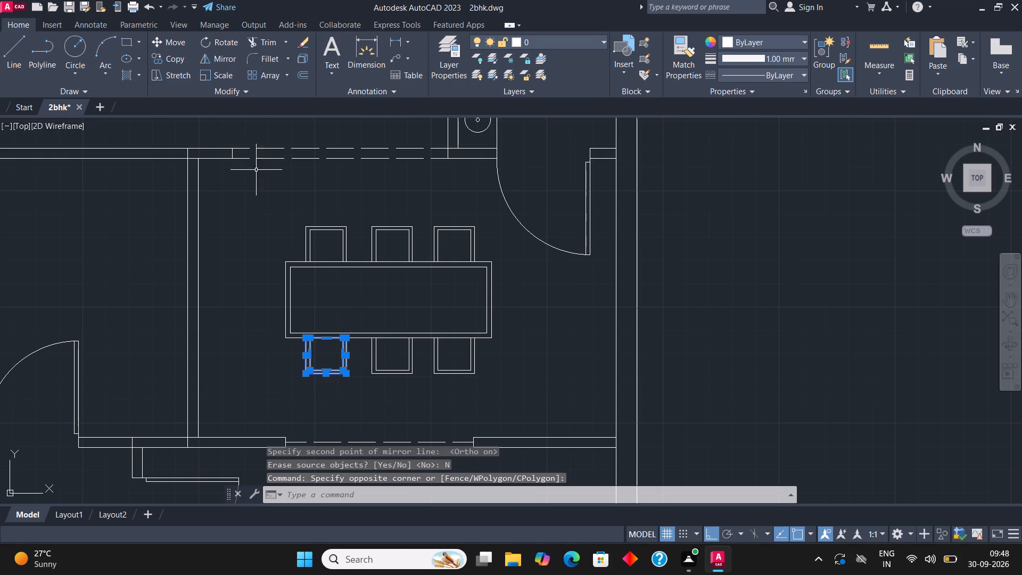
left_click(174, 55)
left_click(324, 356)
scroll(324, 356, "down", 1)
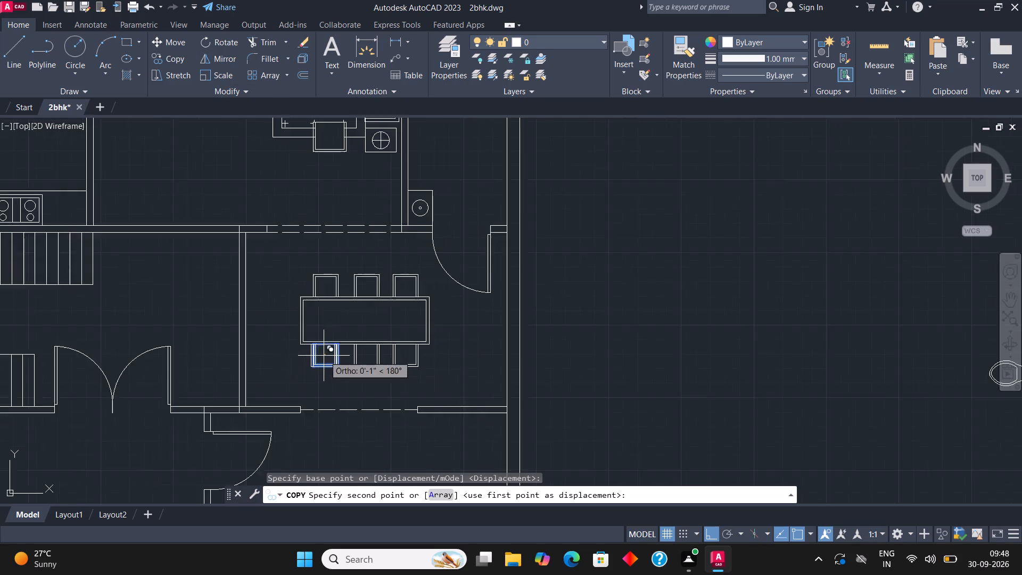
scroll(324, 356, "down", 1)
left_click(506, 328)
key("Escape")
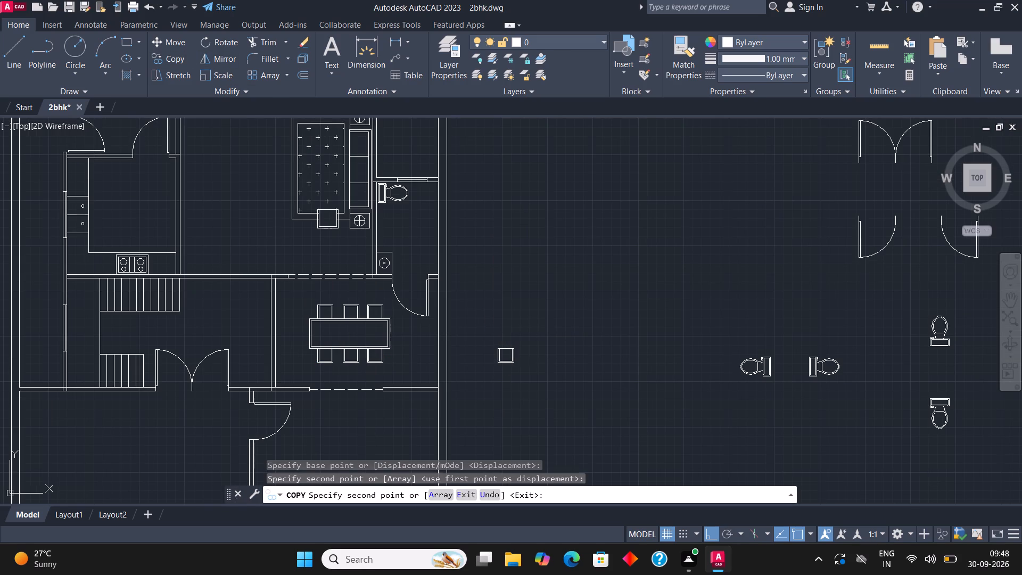
Rotate the copied chair outside the plan by 270° so its back faces left.
left_click_drag(532, 379, 527, 375)
left_click(484, 315)
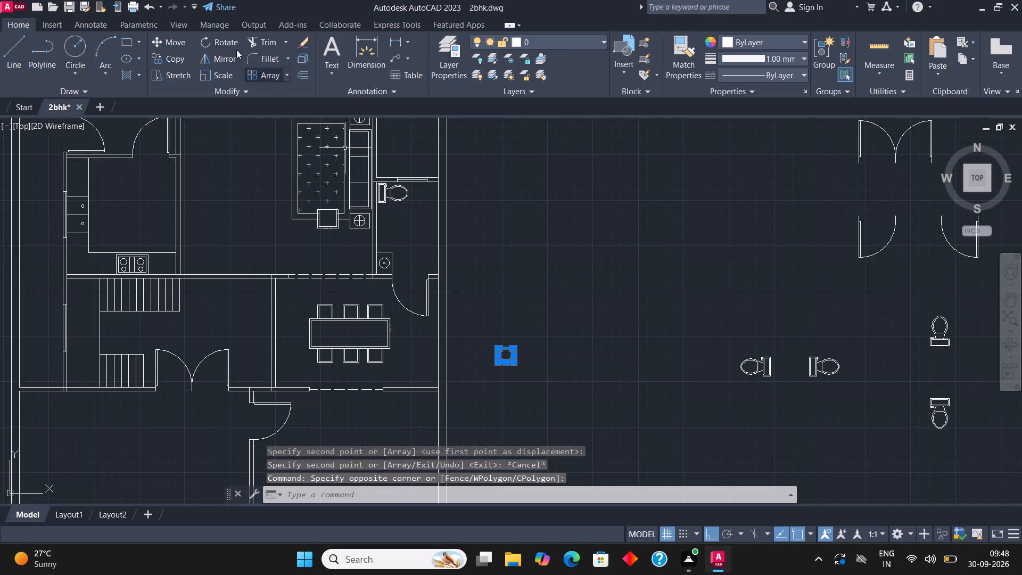
left_click(224, 37)
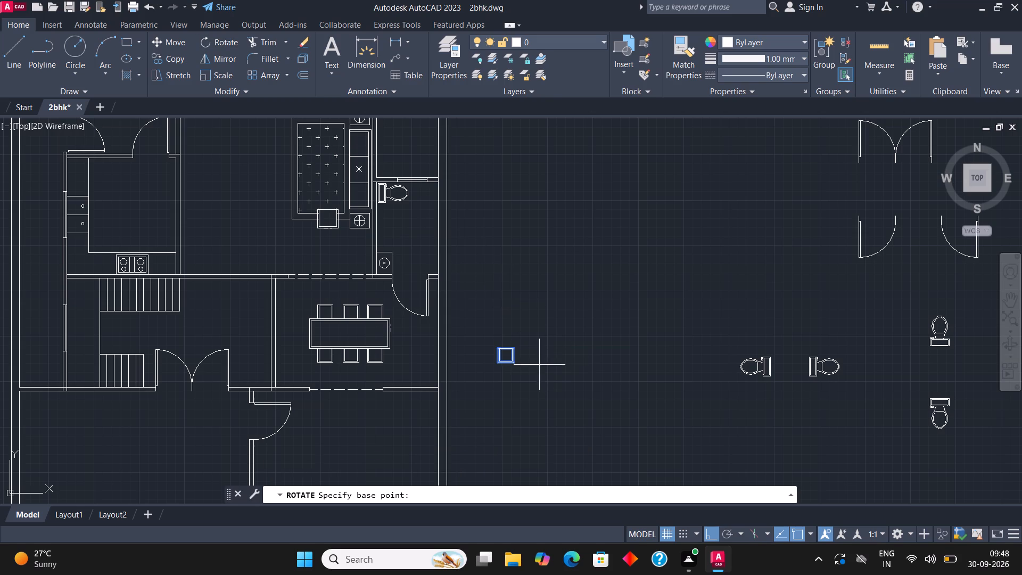
left_click(538, 364)
left_click(533, 407)
Move the rotated chair by its bottom-right corner onto the table's outer left edge, roughly centred vertically, with ortho off.
left_click_drag(573, 373, 572, 367)
left_click(504, 290)
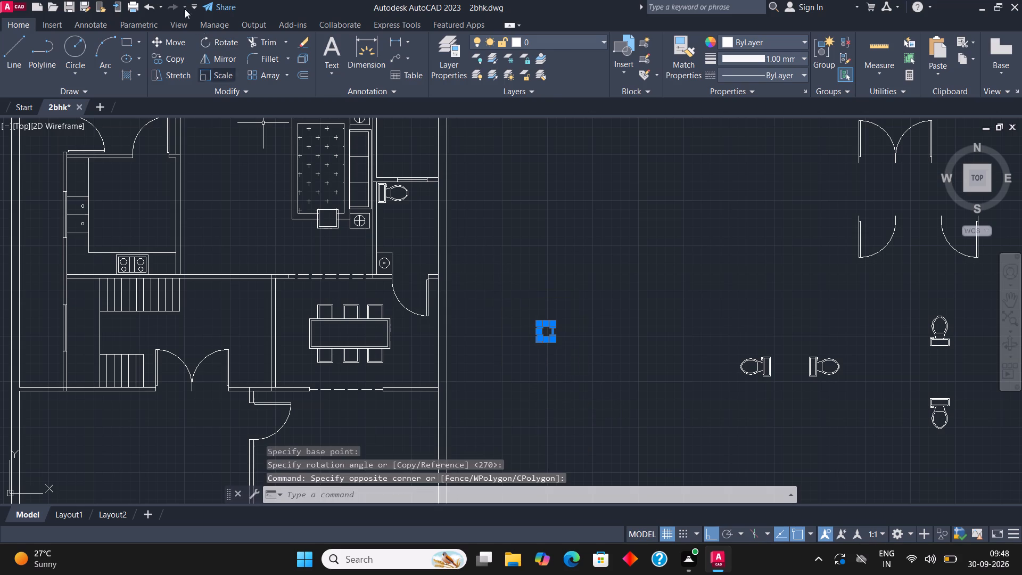
left_click(161, 47)
scroll(555, 354, "up", 2)
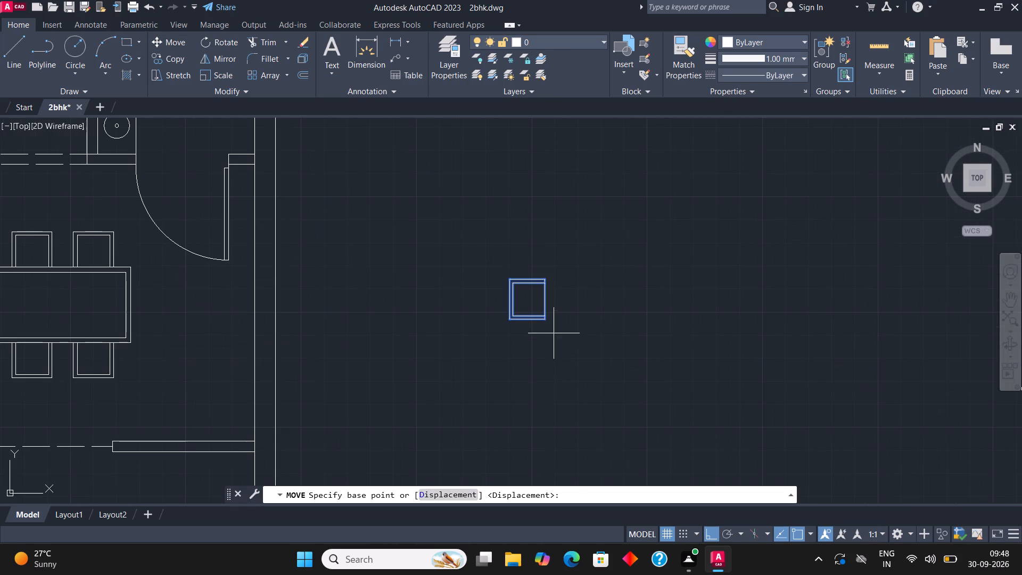
left_click(545, 321)
scroll(582, 332, "down", 2)
key("F8")
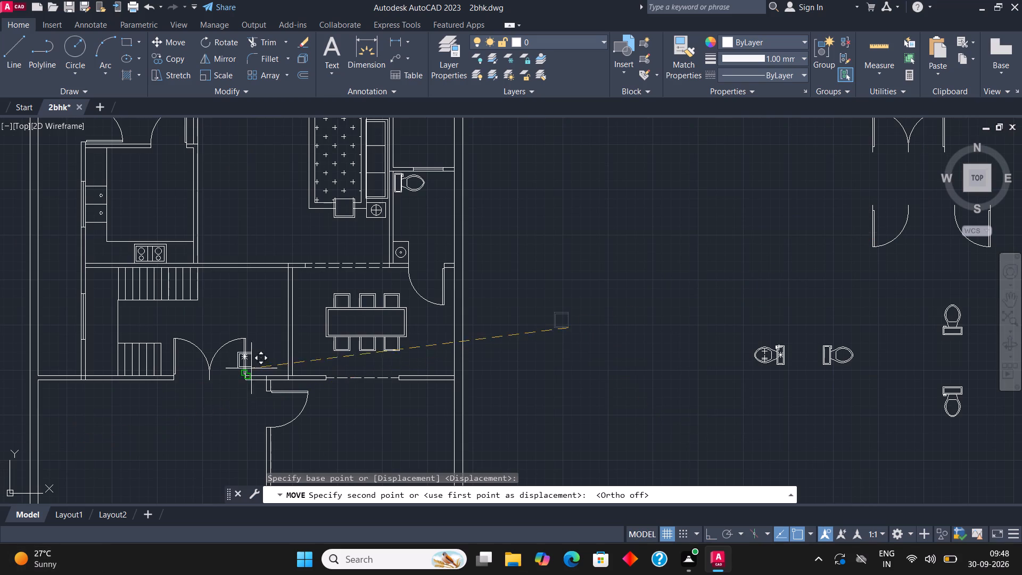
scroll(299, 320, "up", 3)
scroll(385, 364, "up", 1)
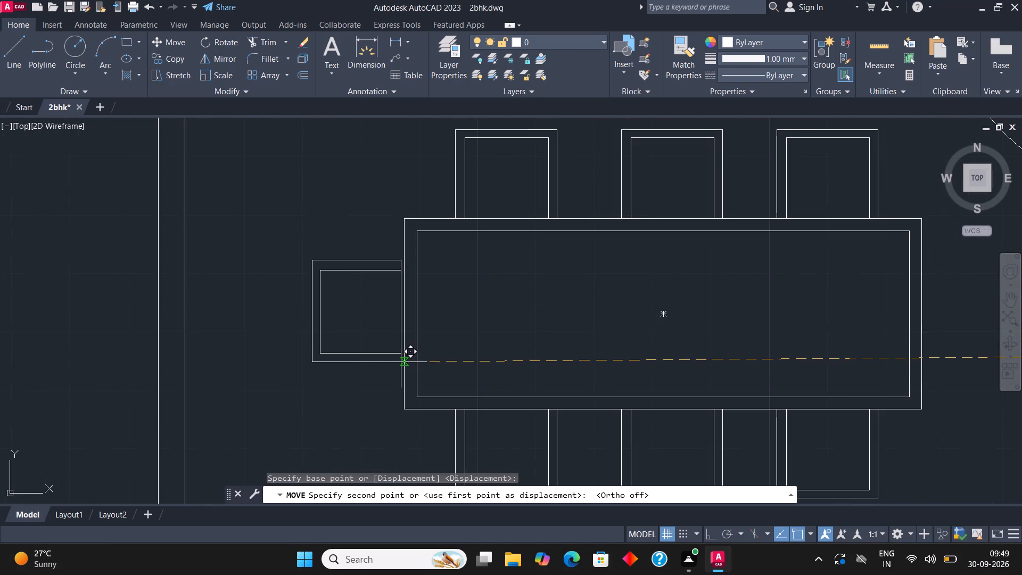
left_click(404, 363)
Mirror the left-end chair about the table's vertical centreline onto its right end, keeping the original.
left_click(233, 389)
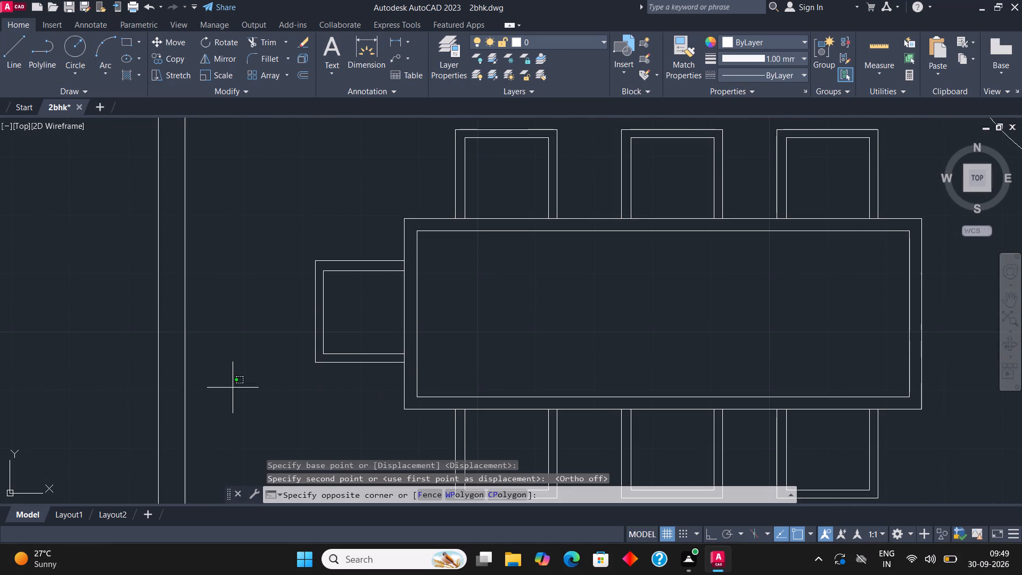
left_click(409, 248)
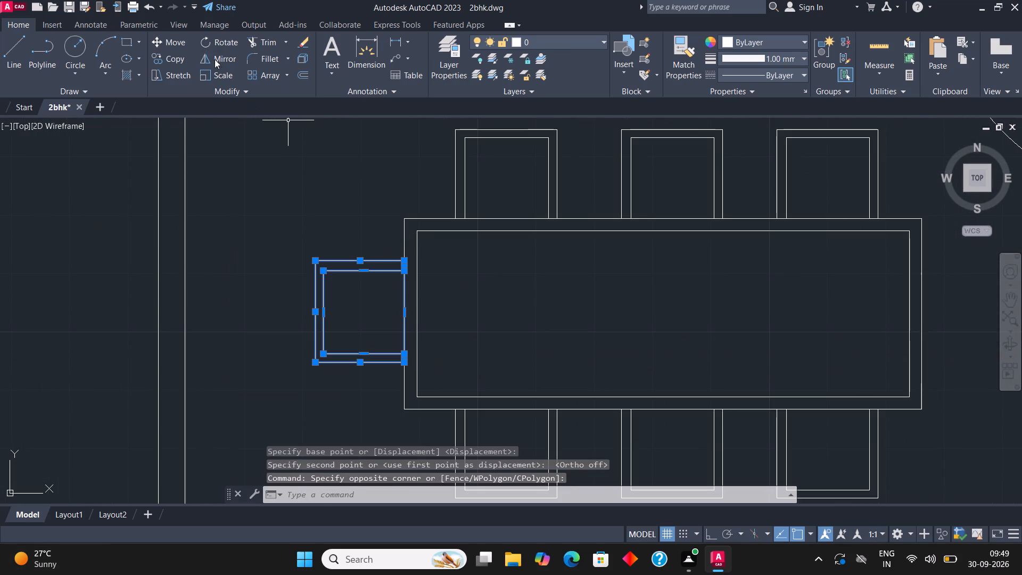
left_click(218, 61)
scroll(228, 127, "down", 2)
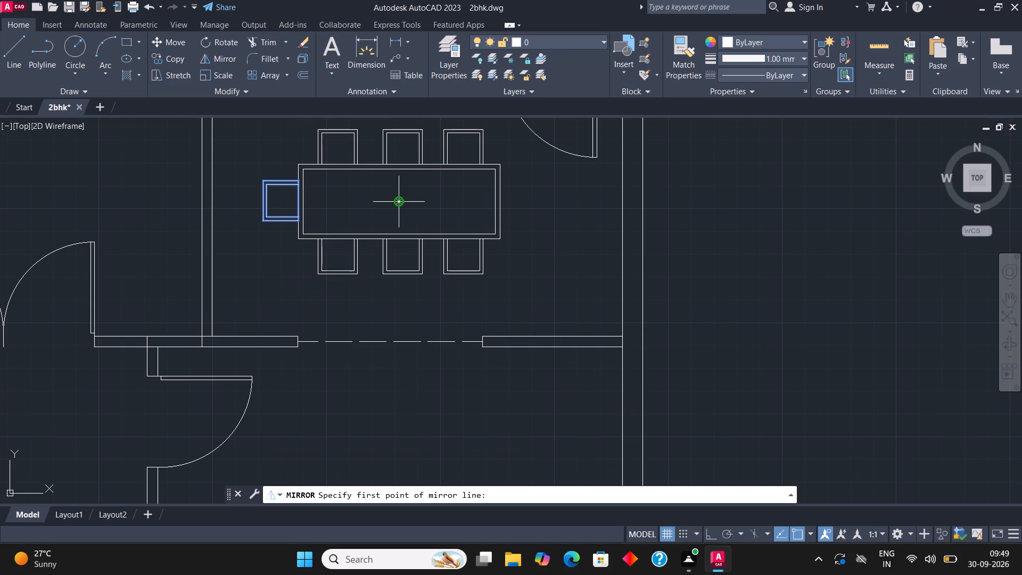
left_click(395, 201)
key("F8")
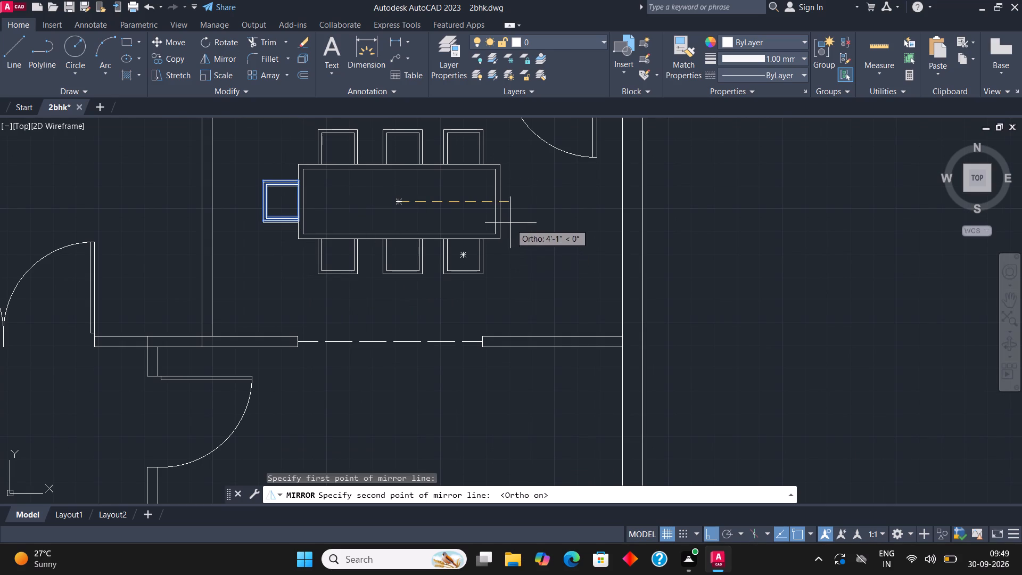
left_click(456, 308)
left_click(451, 493)
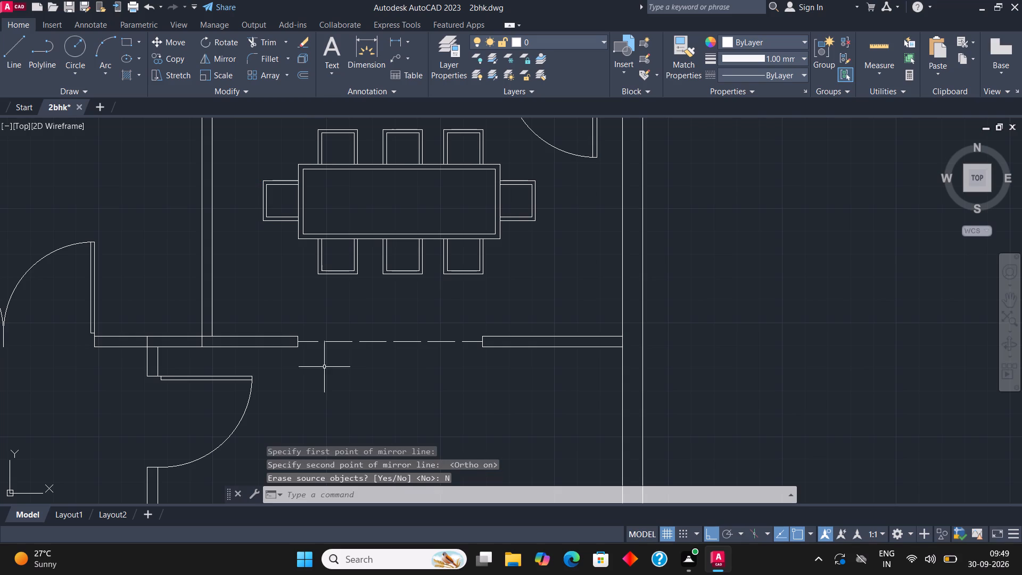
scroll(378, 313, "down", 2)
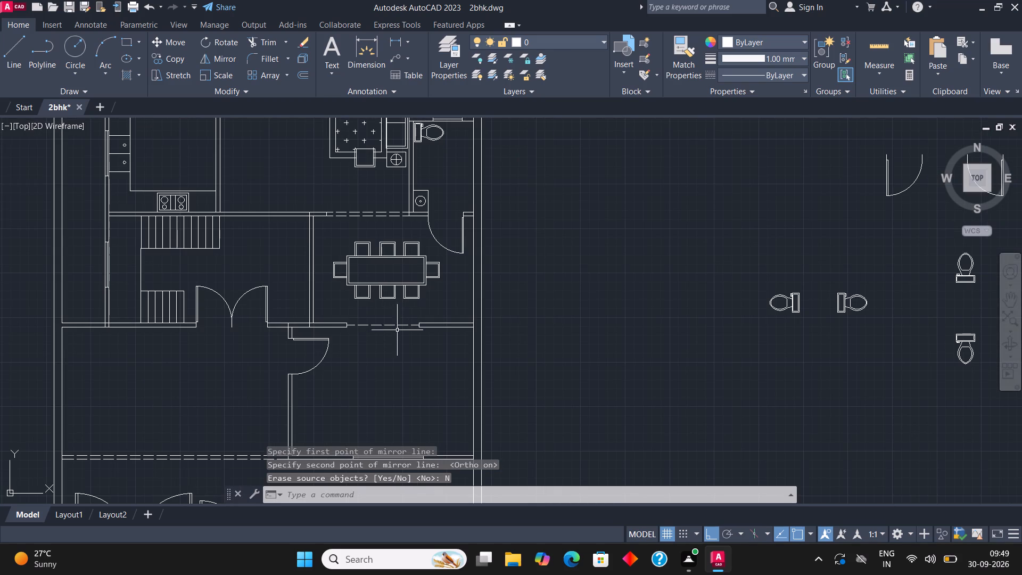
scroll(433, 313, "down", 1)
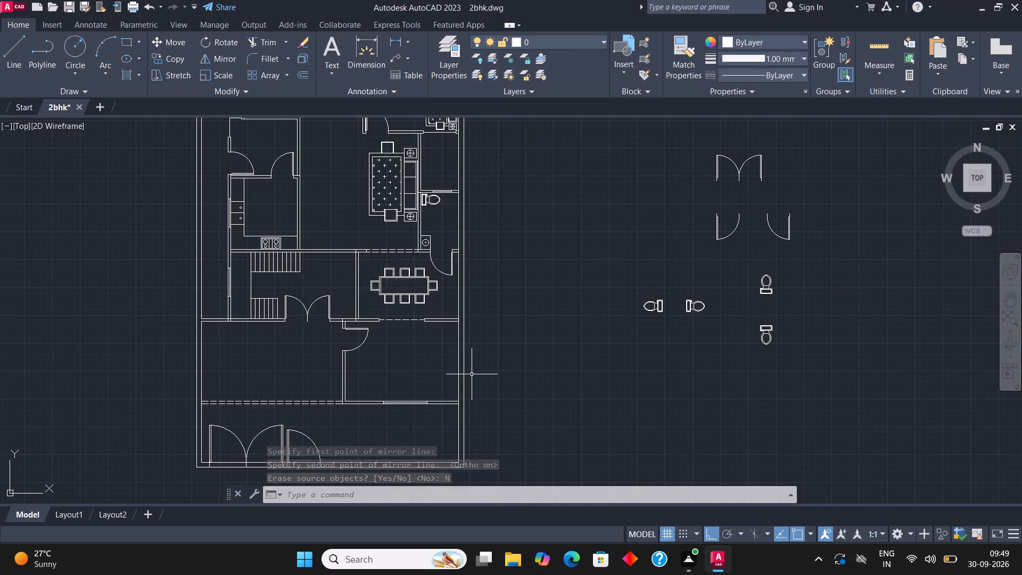
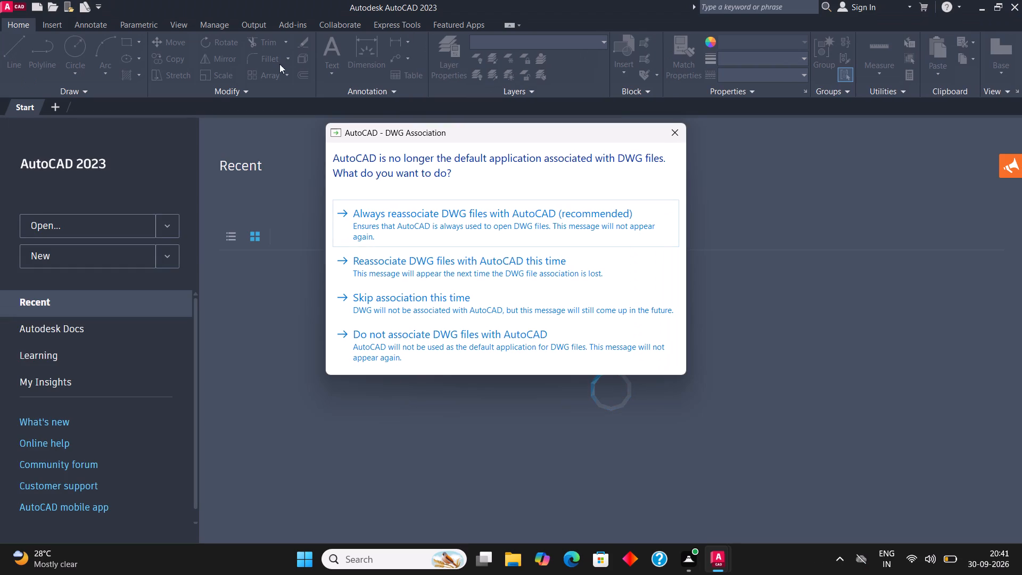
Dismiss the DWG association prompt without choosing an option and open the drawing 2bhk.dwg from the Downloads folder.
left_click(677, 132)
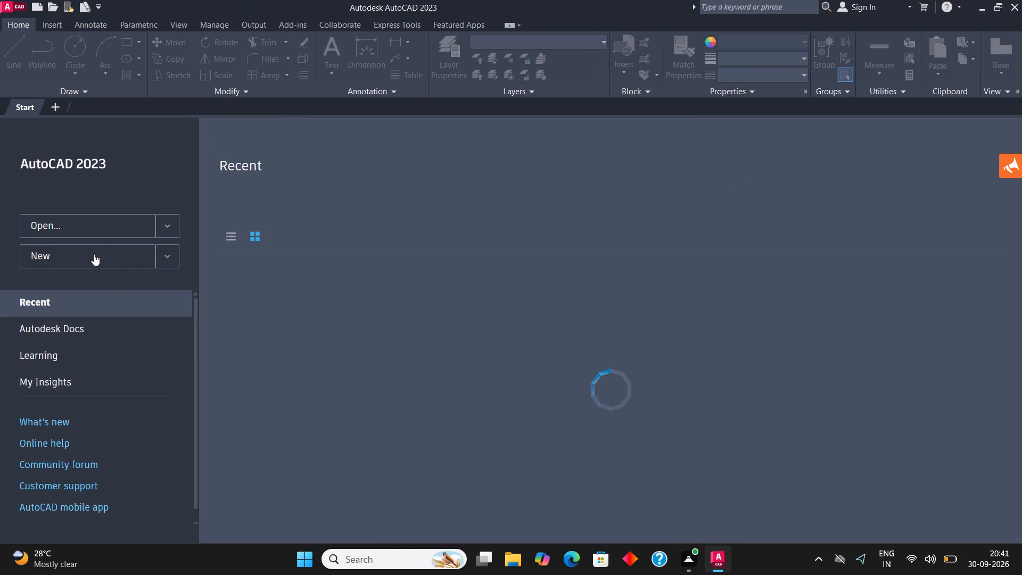
left_click(99, 220)
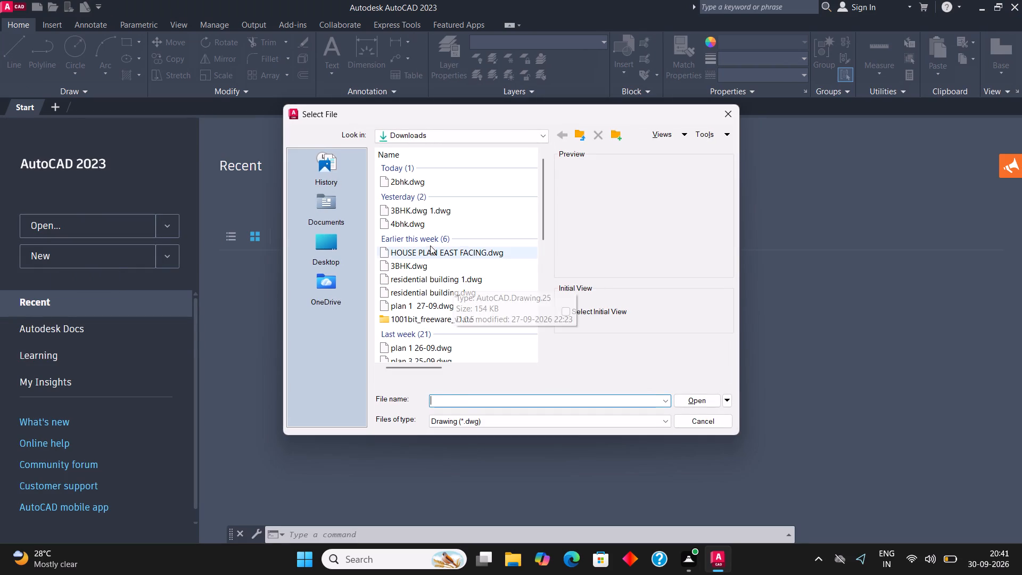
left_click(426, 177)
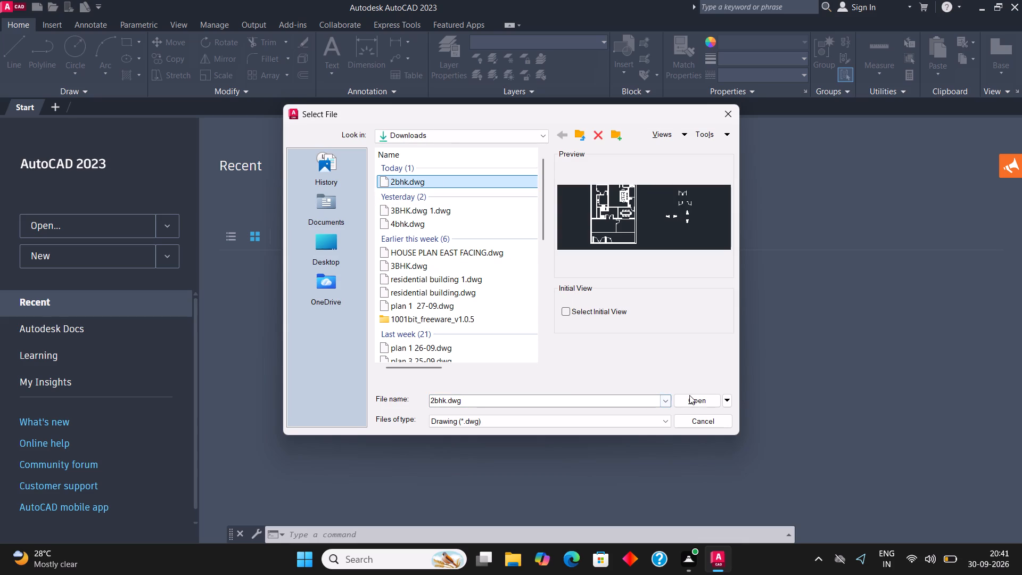
left_click(695, 398)
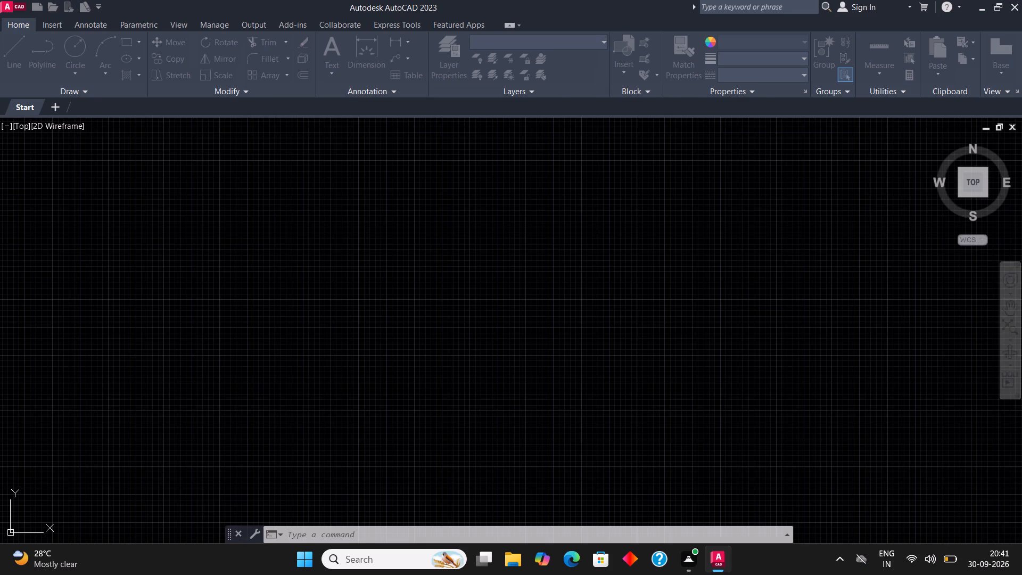
scroll(355, 365, "down", 3)
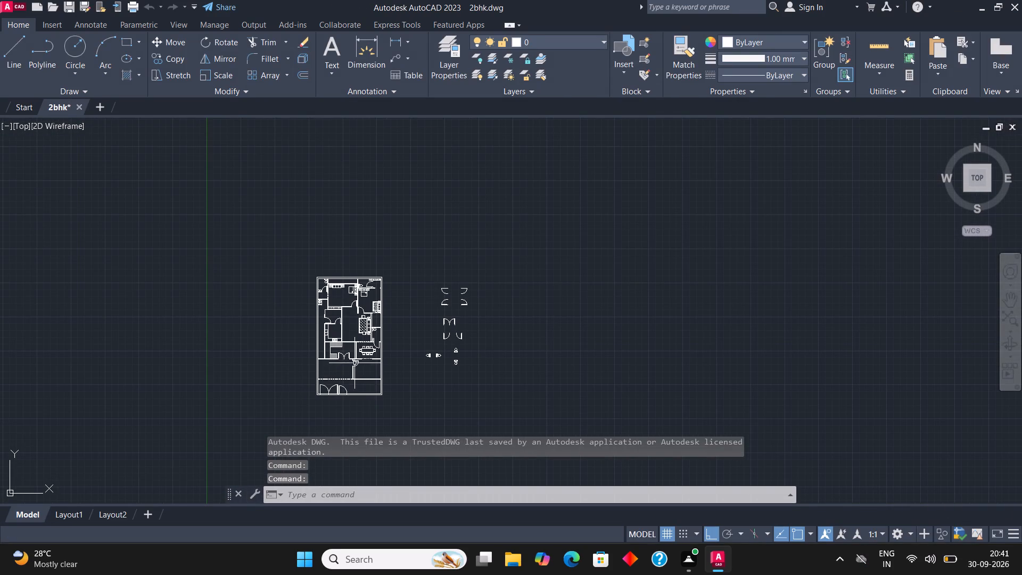
middle_click_drag(385, 356, 397, 356)
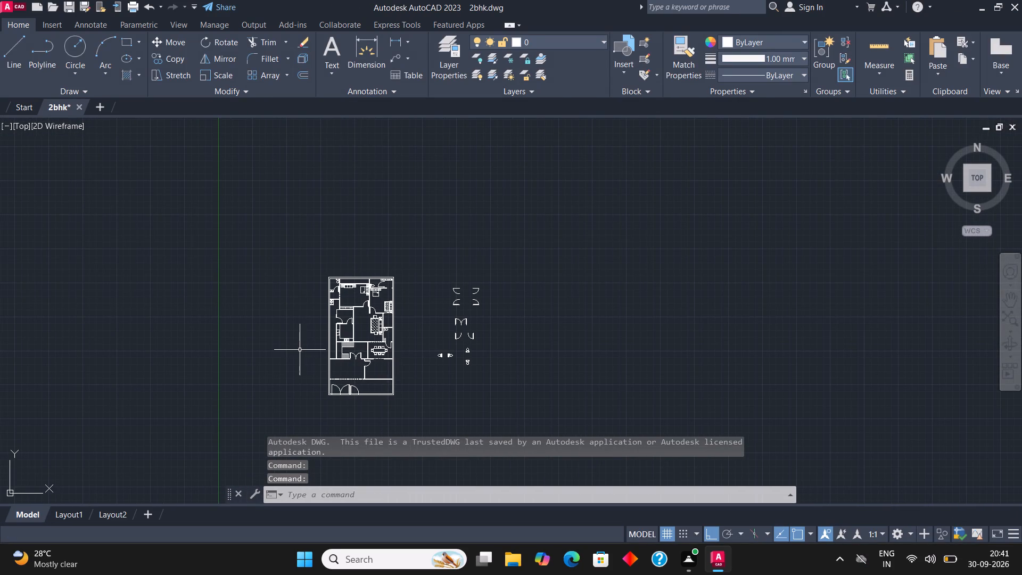
scroll(399, 384, "up", 1)
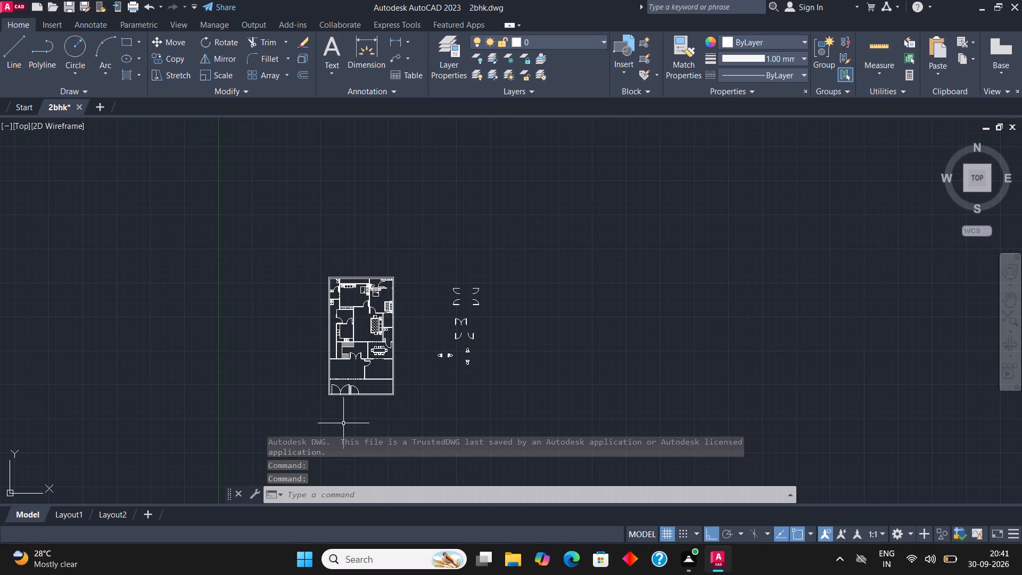
scroll(385, 357, "up", 1)
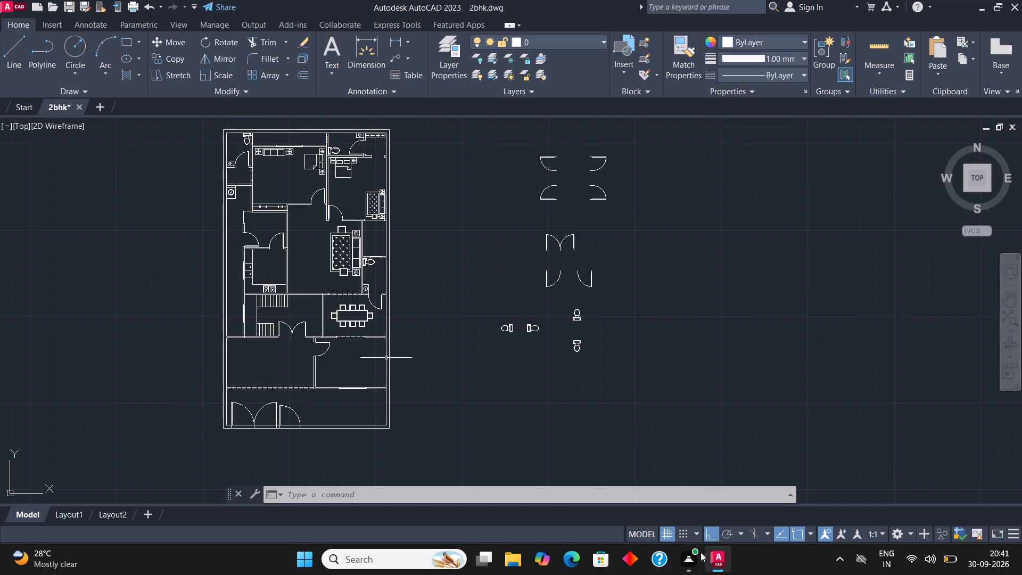
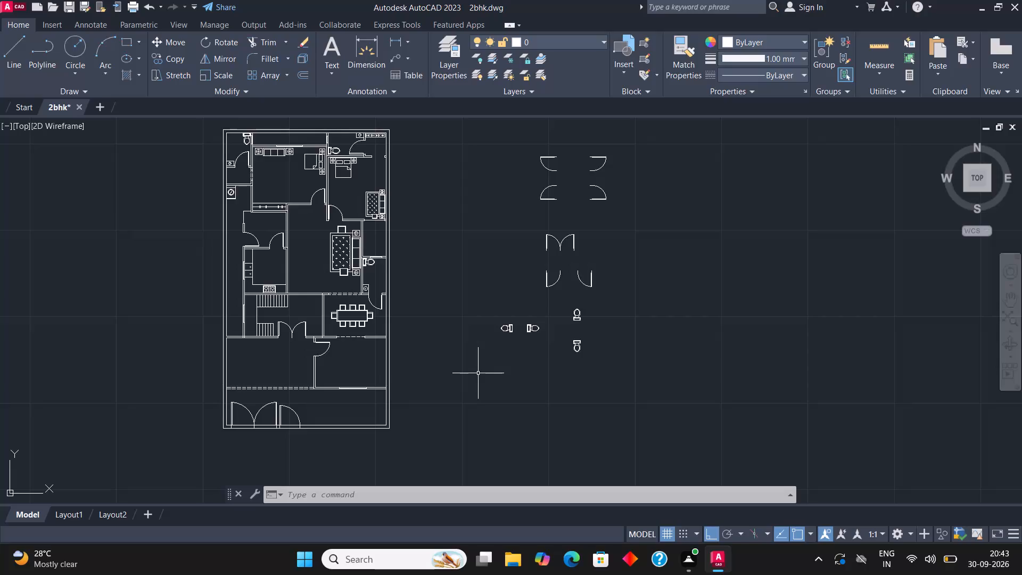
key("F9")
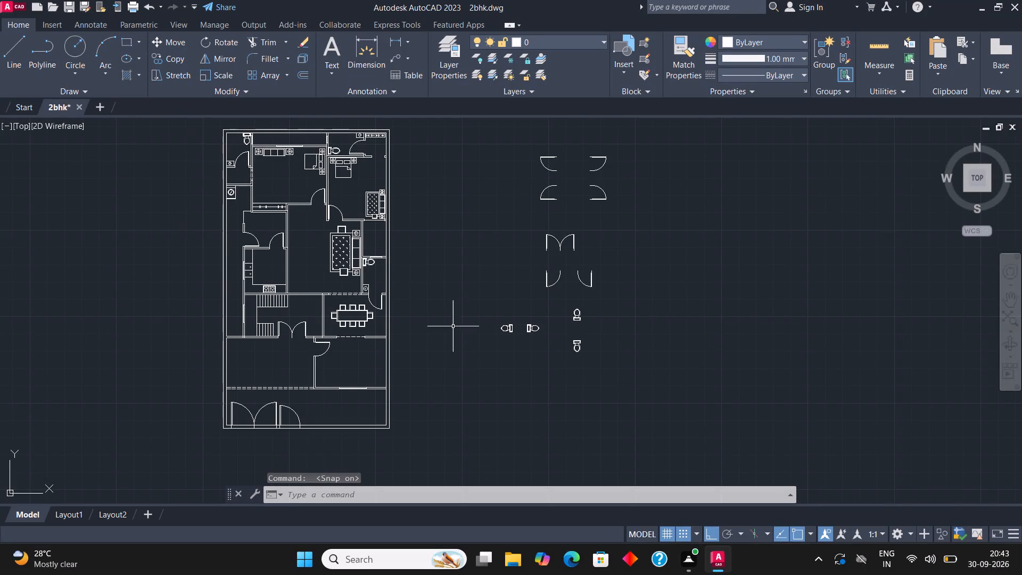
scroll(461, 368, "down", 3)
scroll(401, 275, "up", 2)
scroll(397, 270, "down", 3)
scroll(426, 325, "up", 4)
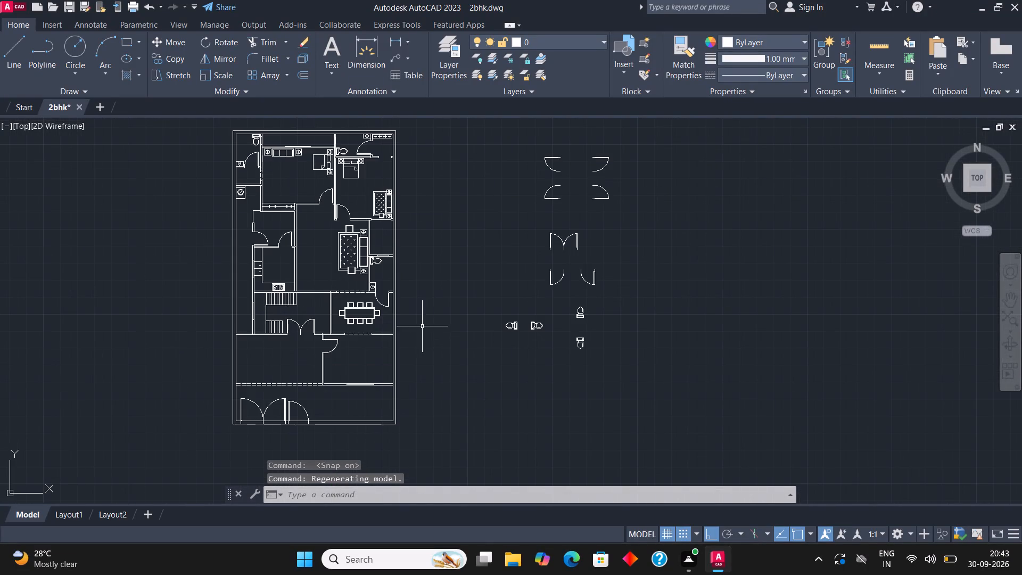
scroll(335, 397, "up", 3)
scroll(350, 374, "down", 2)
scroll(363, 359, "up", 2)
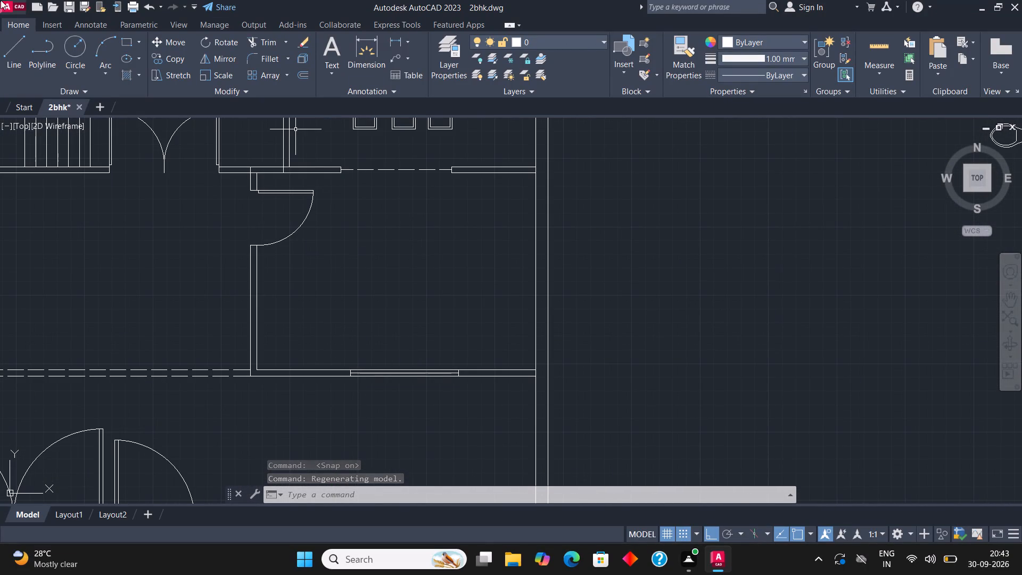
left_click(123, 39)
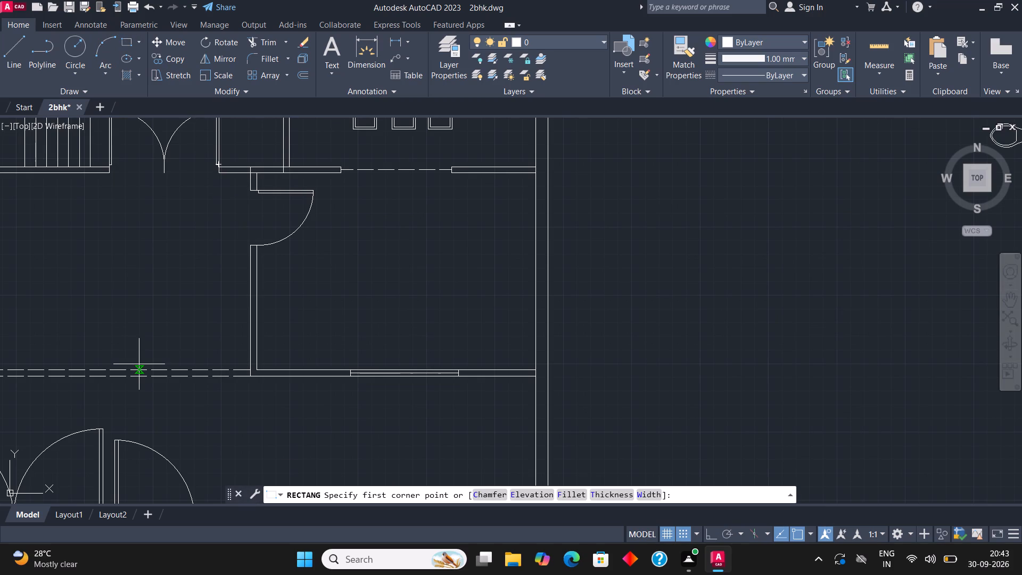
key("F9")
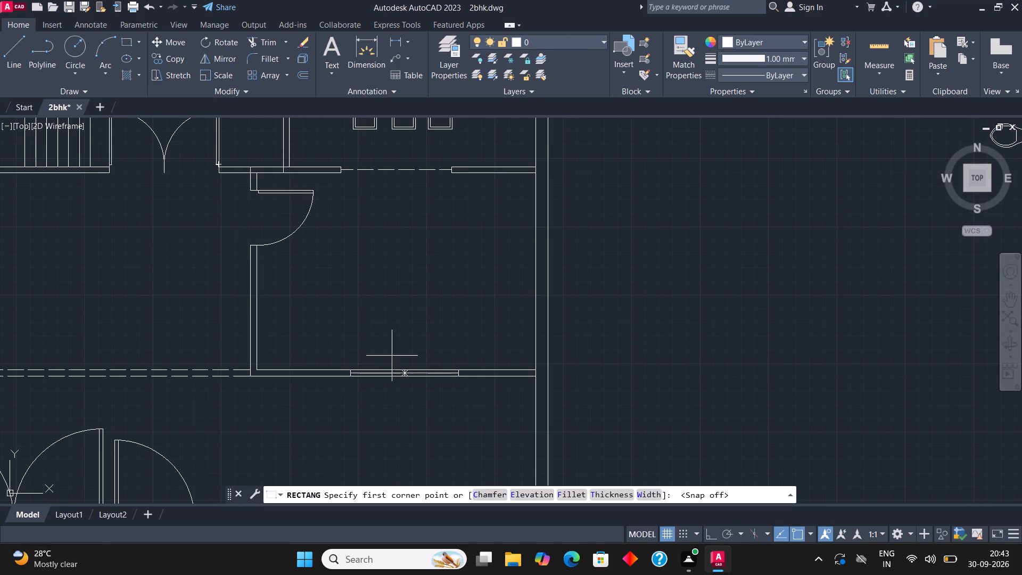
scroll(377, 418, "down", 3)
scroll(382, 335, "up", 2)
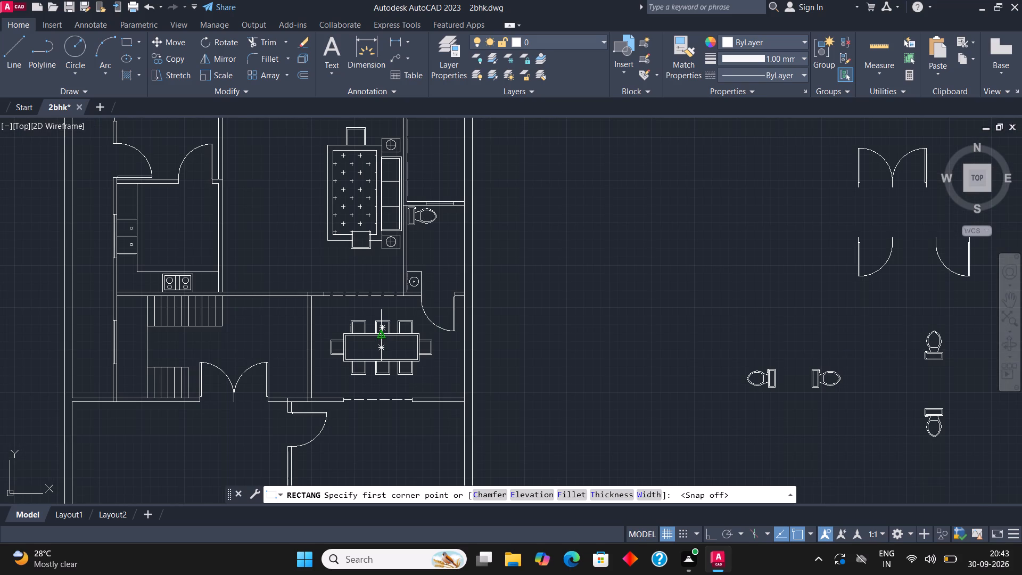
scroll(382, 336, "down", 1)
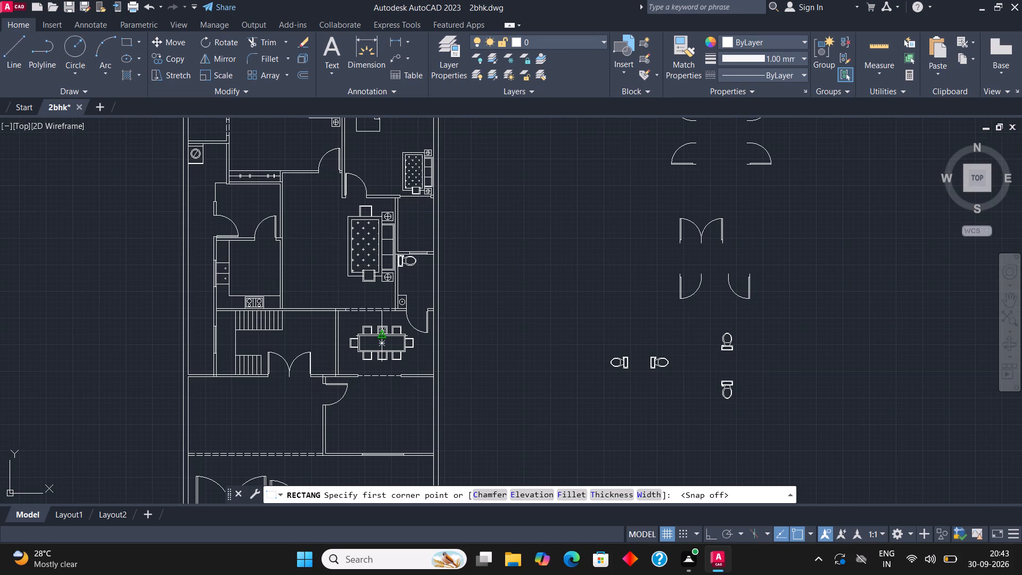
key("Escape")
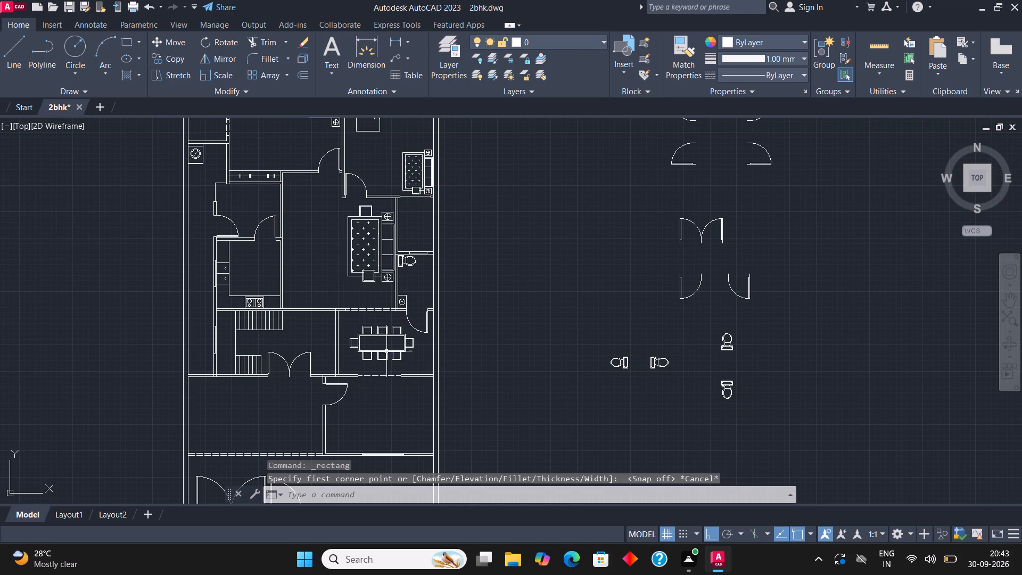
Copy the hall's sofa, side tables, carpet and armchairs about 108'-1" horizontally at 0° into the empty space beyond the spare symbols.
scroll(377, 208, "up", 2)
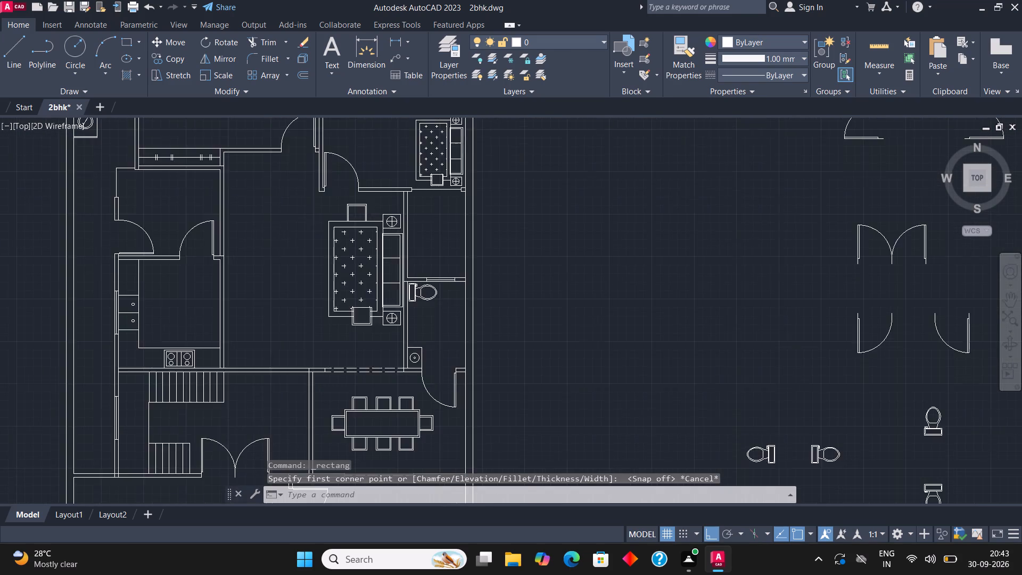
left_click(405, 408)
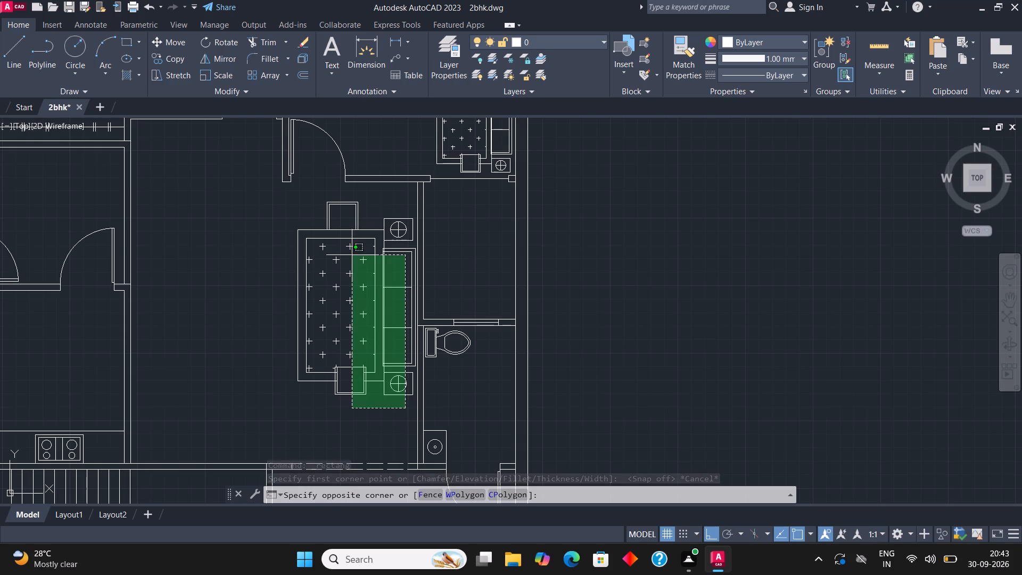
left_click(286, 195)
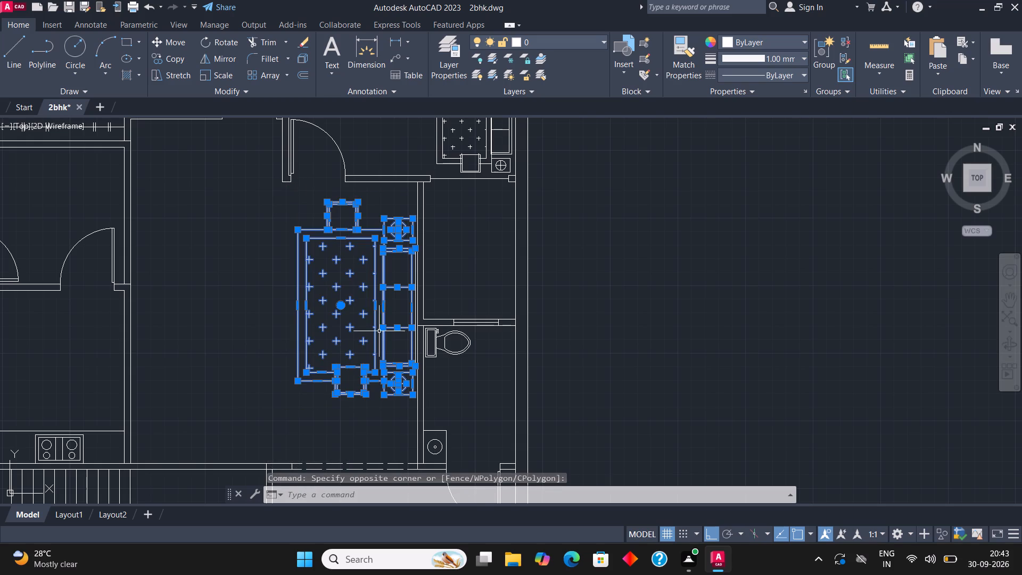
scroll(397, 360, "up", 4)
scroll(413, 362, "down", 1)
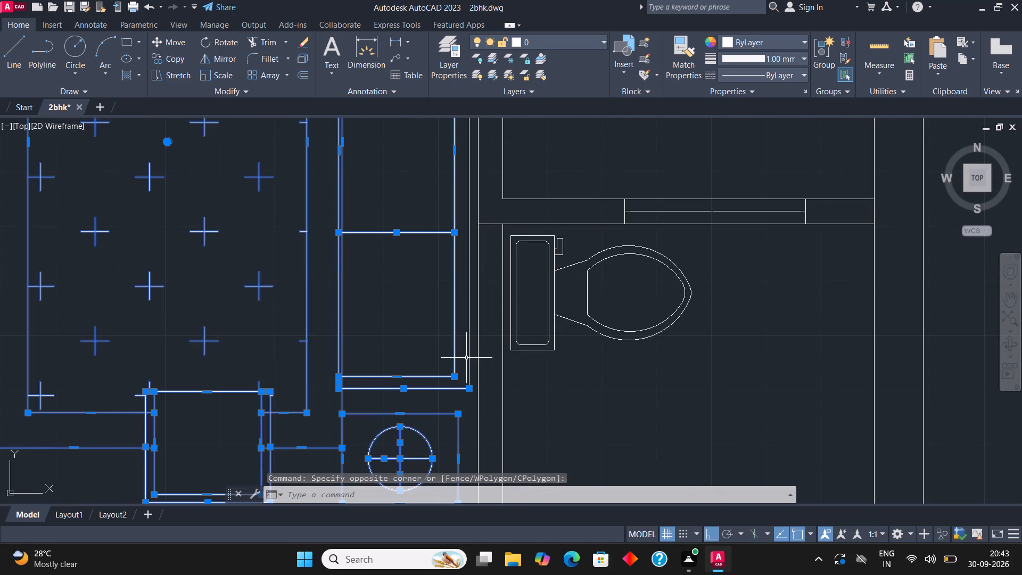
left_click(470, 362)
scroll(390, 353, "down", 3)
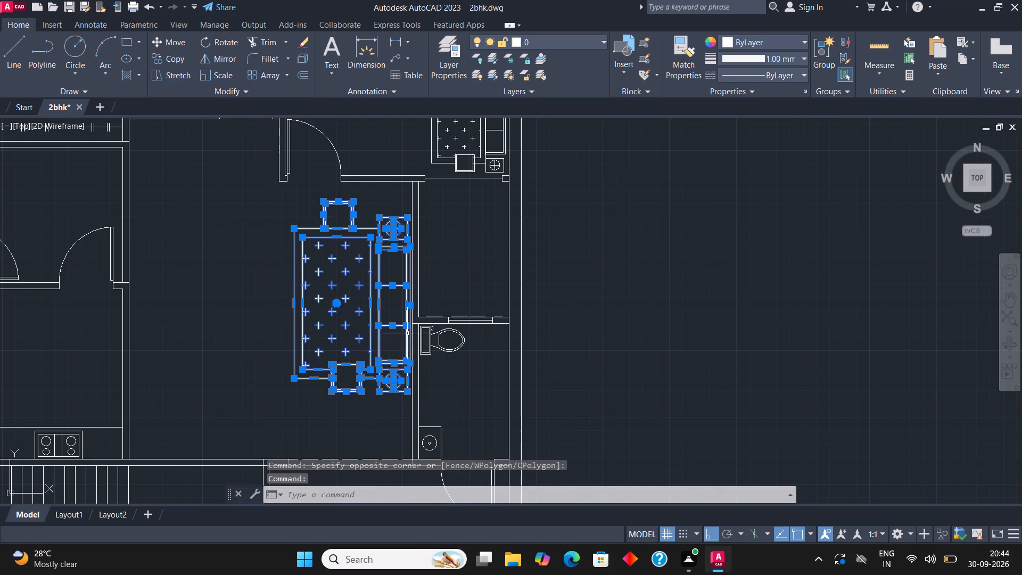
left_click(167, 62)
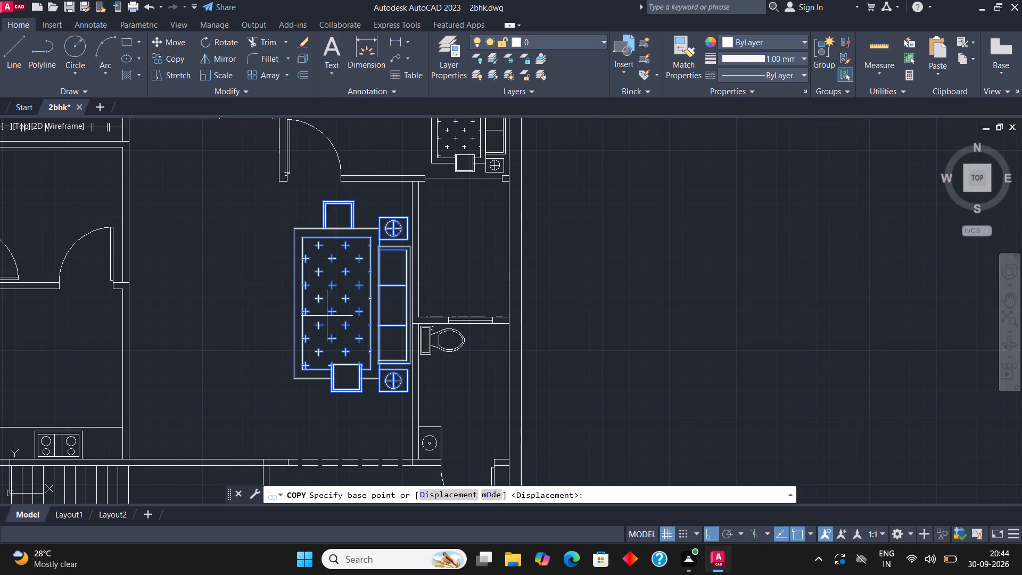
left_click(319, 291)
scroll(319, 291, "down", 5)
scroll(497, 322, "up", 4)
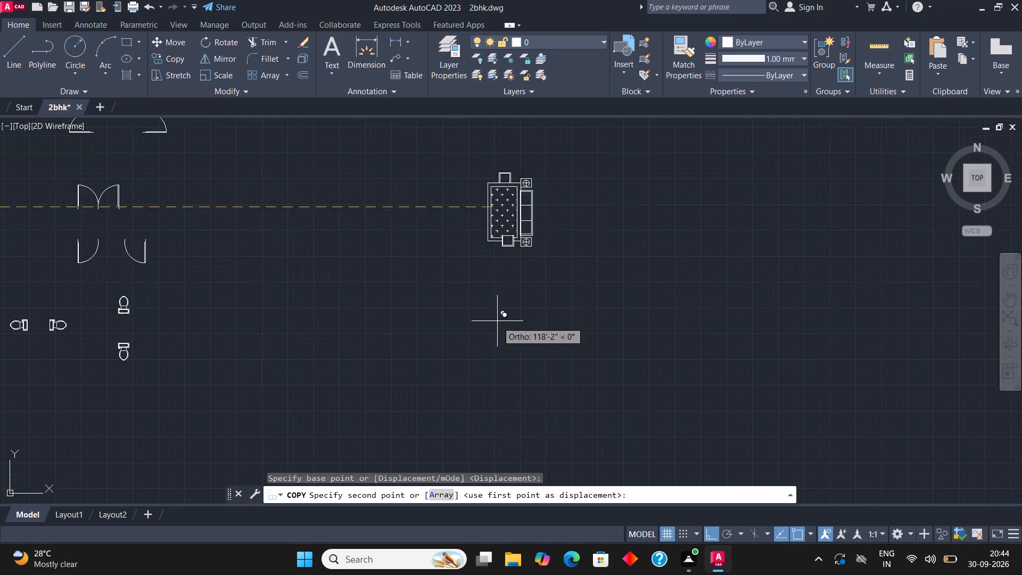
left_click(396, 330)
key("Escape")
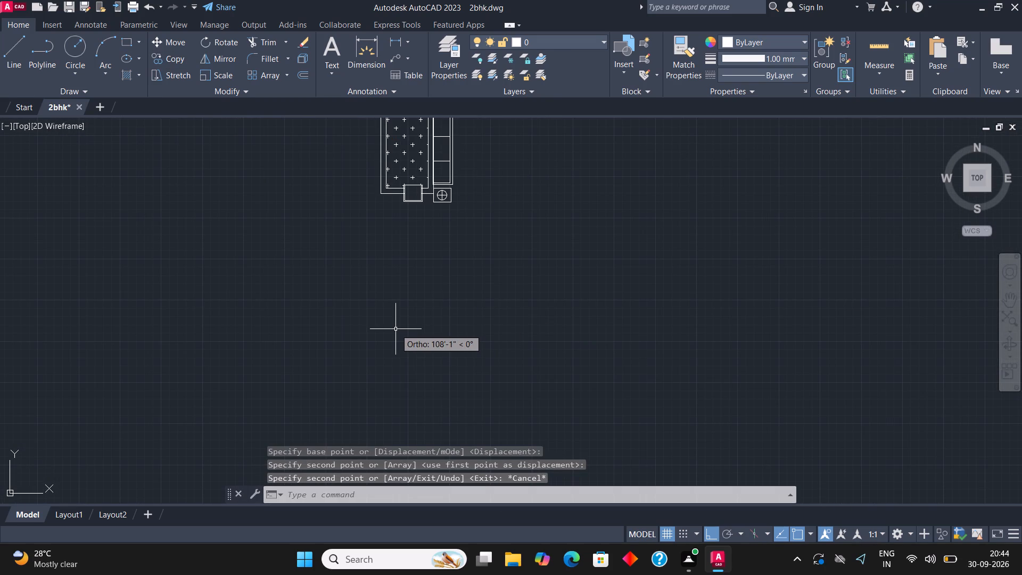
Rotate the copied seating set 90° clockwise so the sofa lies horizontally below the carpet.
scroll(399, 333, "down", 4)
scroll(384, 281, "up", 1)
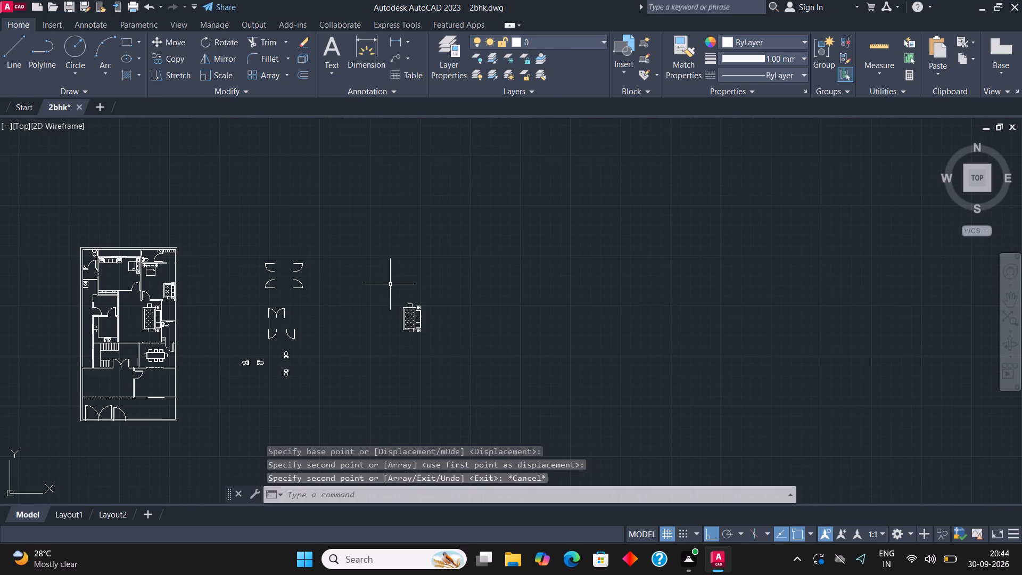
left_click_drag(457, 390, 456, 385)
left_click(381, 285)
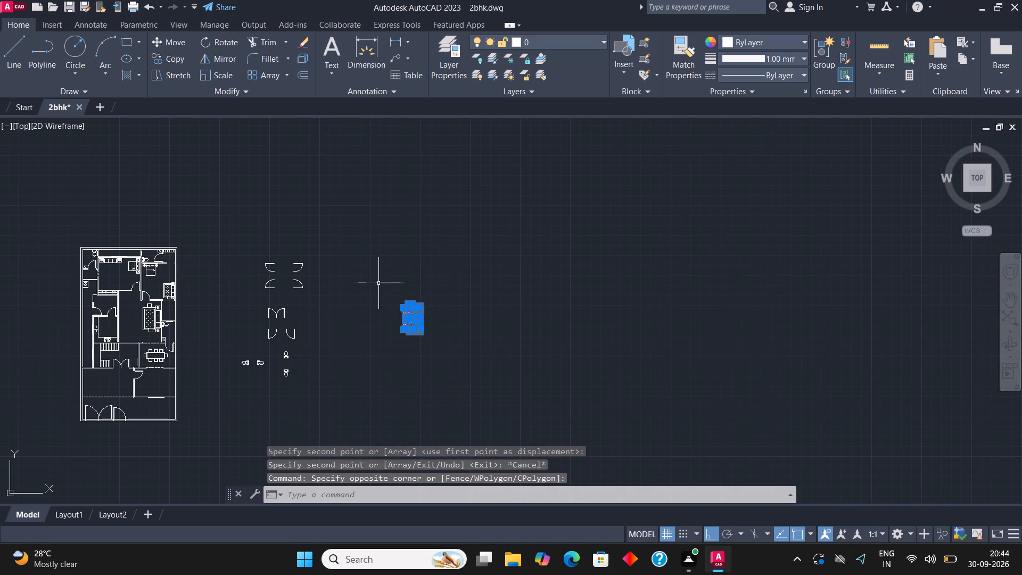
left_click(226, 42)
left_click(414, 291)
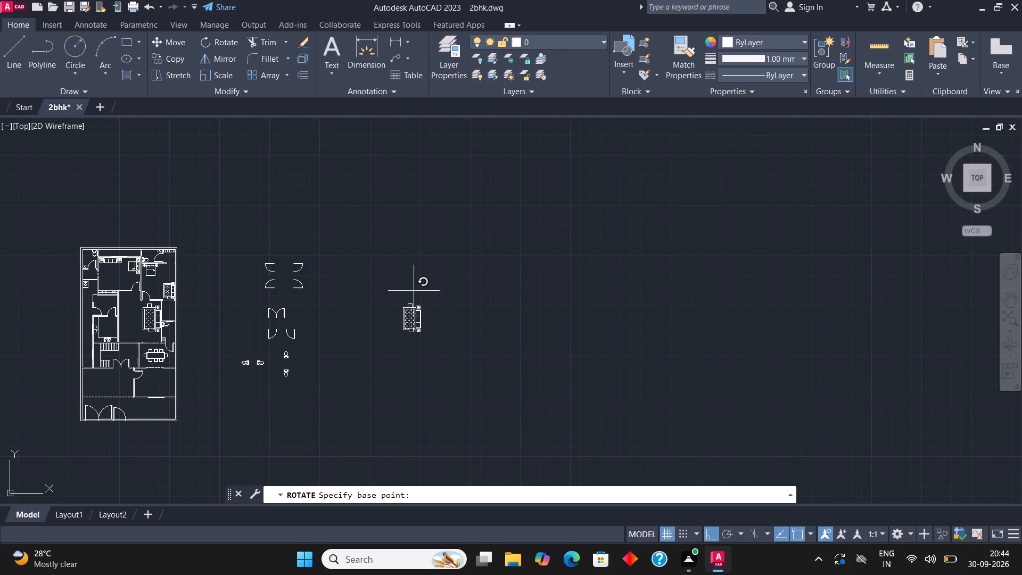
left_click(421, 397)
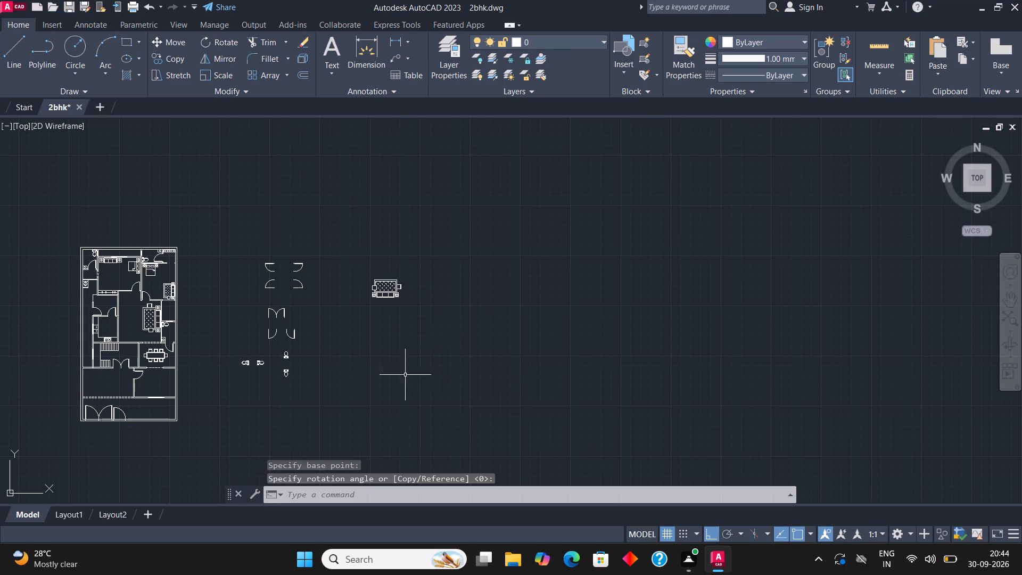
Move the hall's lower armchair down and slightly left so its upper edge meets the carpet's outer lower border.
scroll(372, 301, "up", 3)
scroll(476, 199, "up", 1)
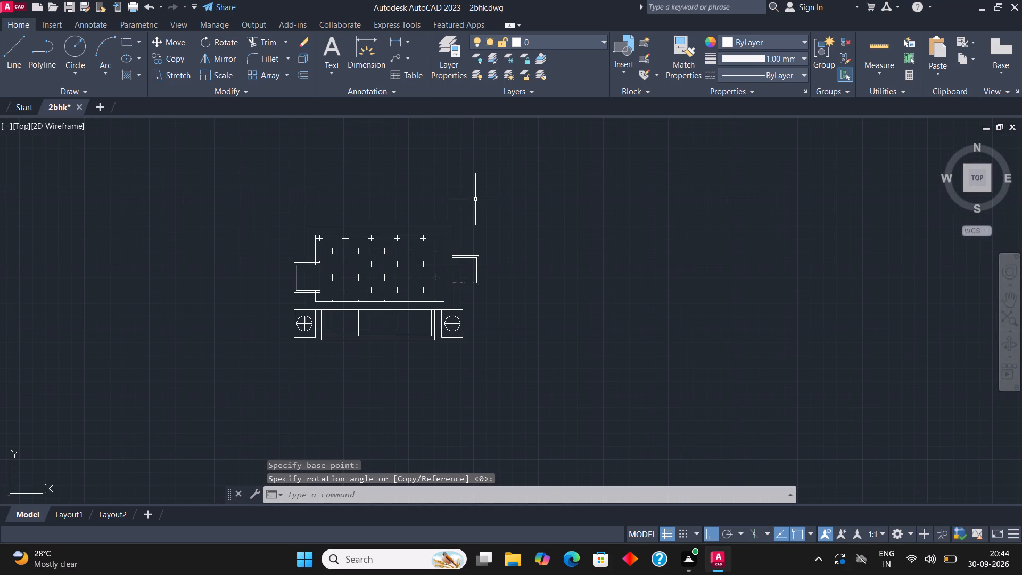
scroll(437, 216, "down", 4)
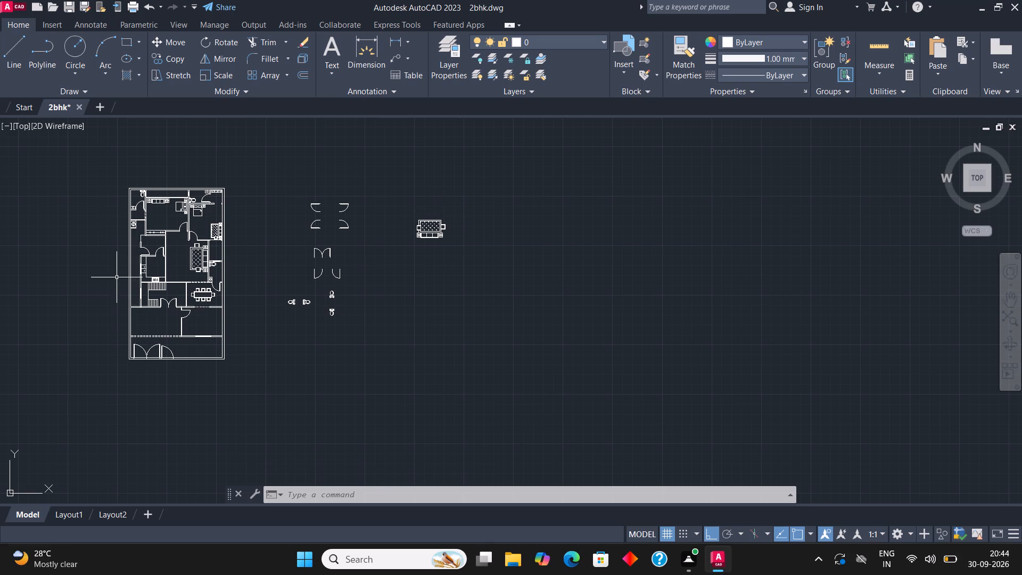
scroll(194, 243, "up", 5)
scroll(248, 242, "down", 2)
scroll(203, 364, "up", 3)
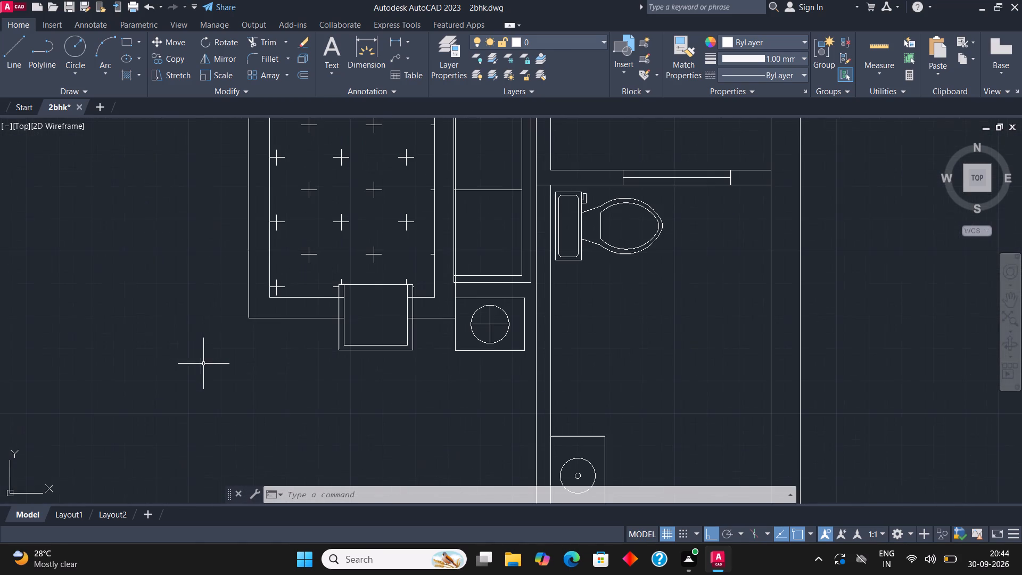
left_click(388, 369)
left_click(375, 340)
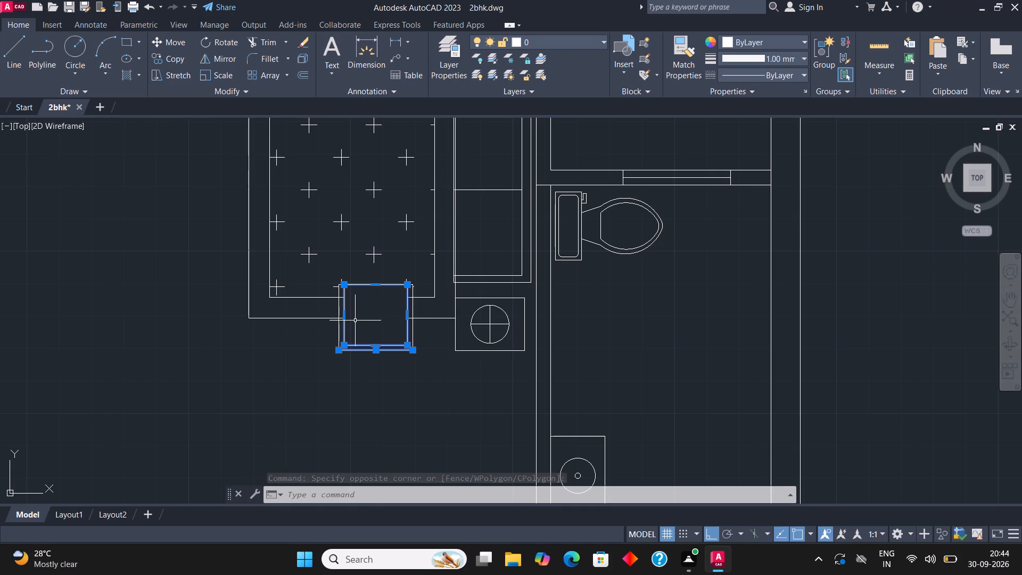
scroll(358, 317, "up", 2)
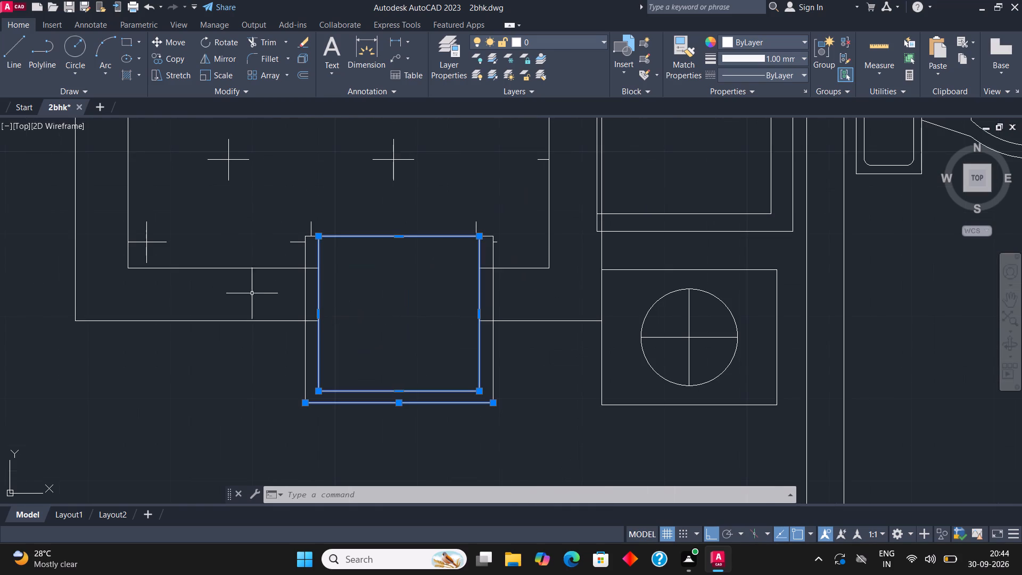
left_click(305, 297)
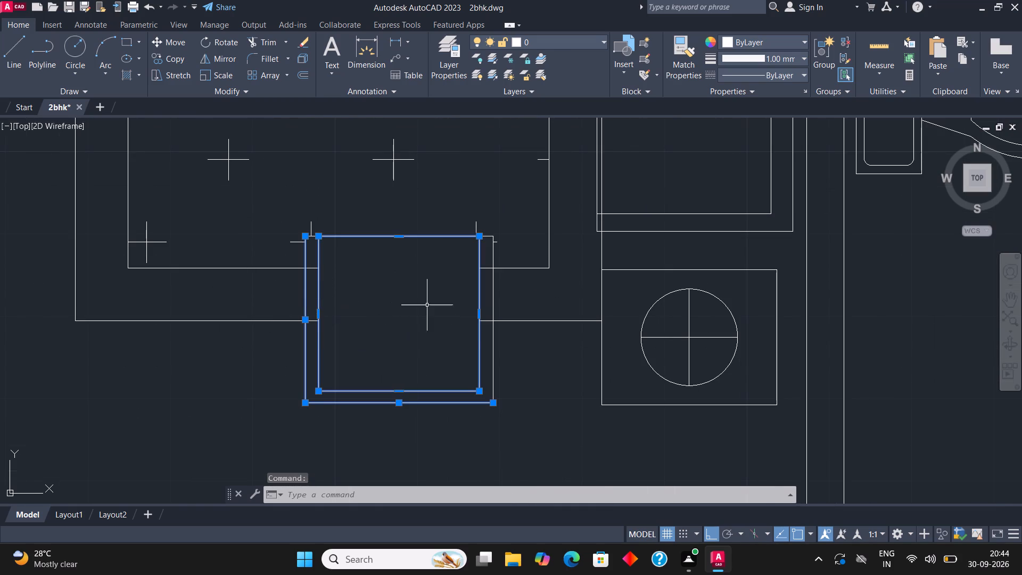
left_click(494, 297)
left_click(488, 237)
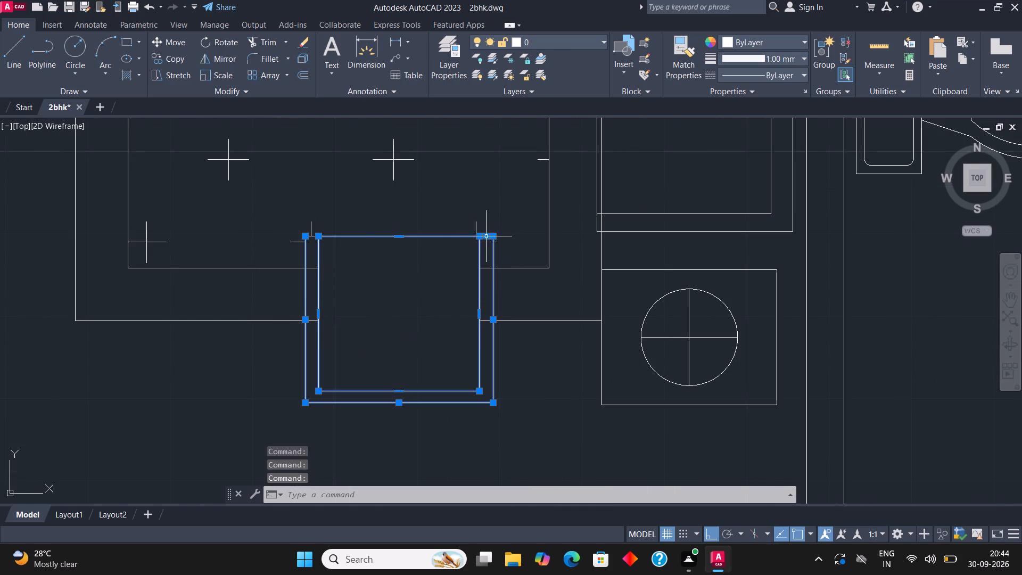
left_click(310, 237)
scroll(477, 343, "down", 2)
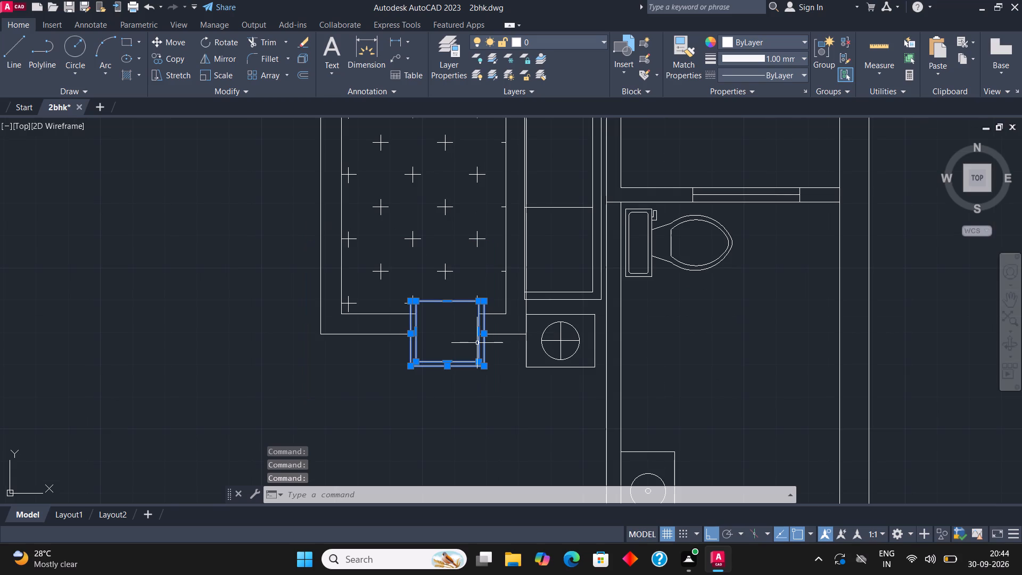
key("m")
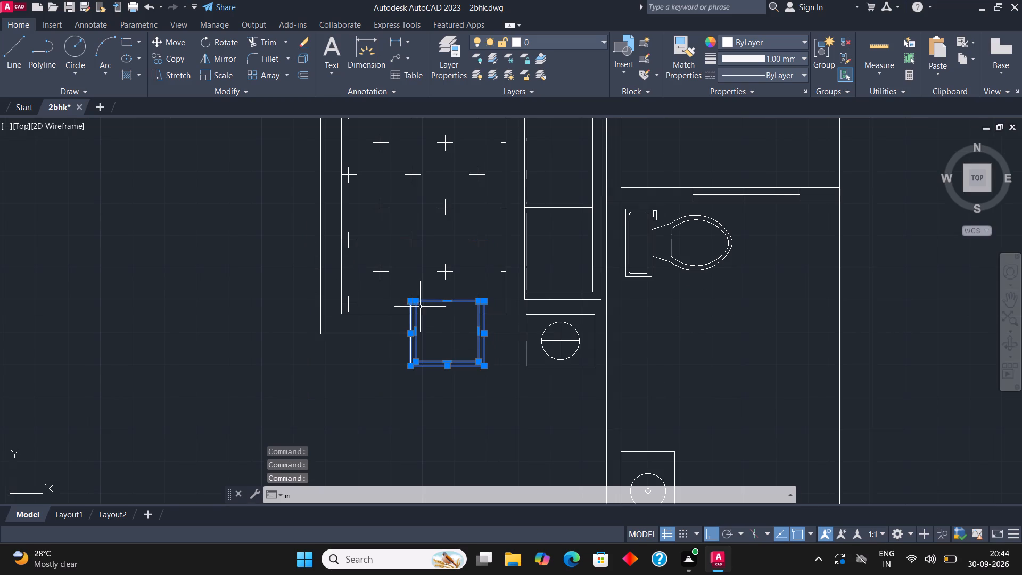
left_click(411, 299)
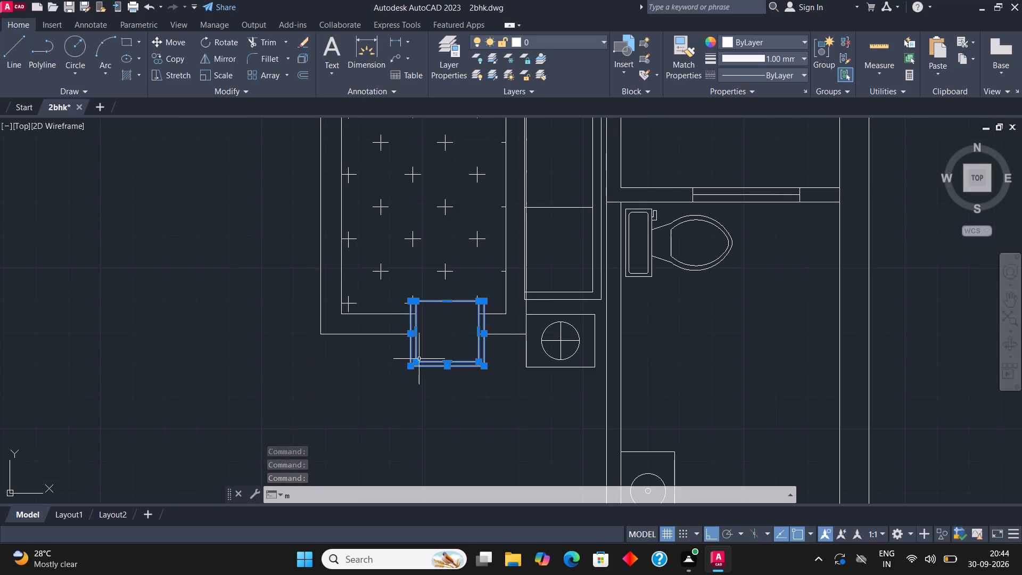
left_click(183, 42)
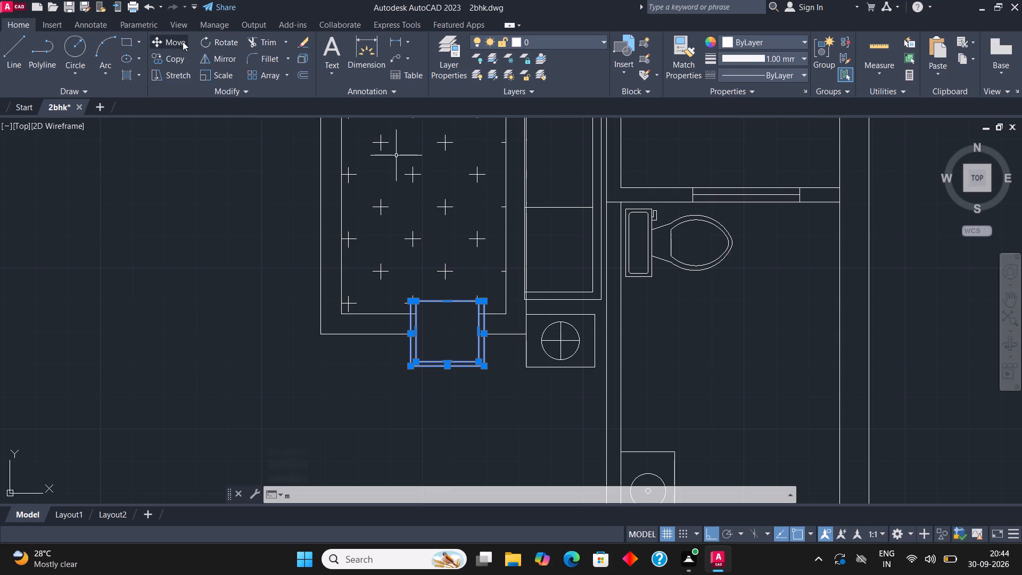
left_click(409, 300)
scroll(416, 324, "down", 1)
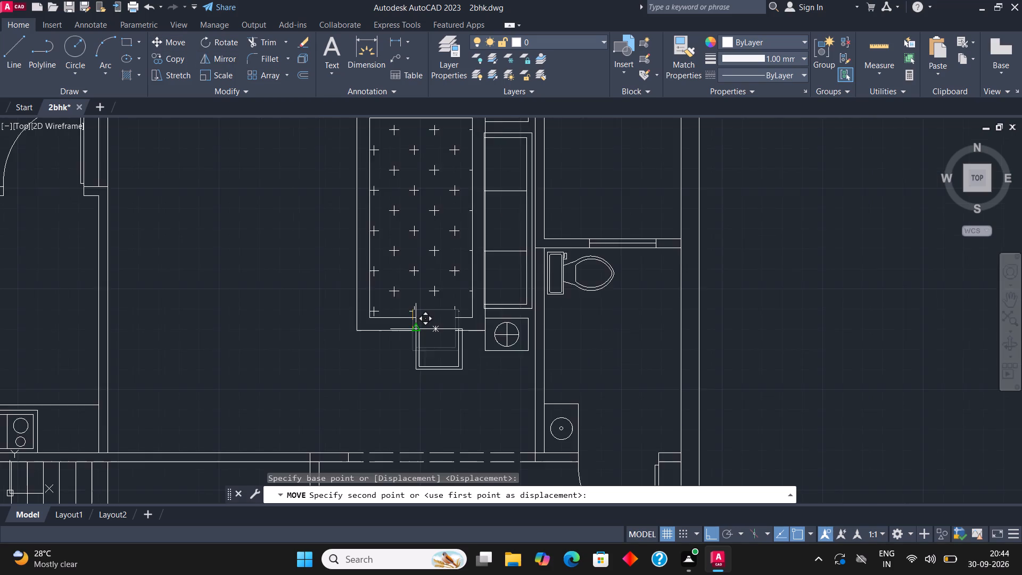
scroll(414, 334, "down", 3)
scroll(412, 339, "up", 3)
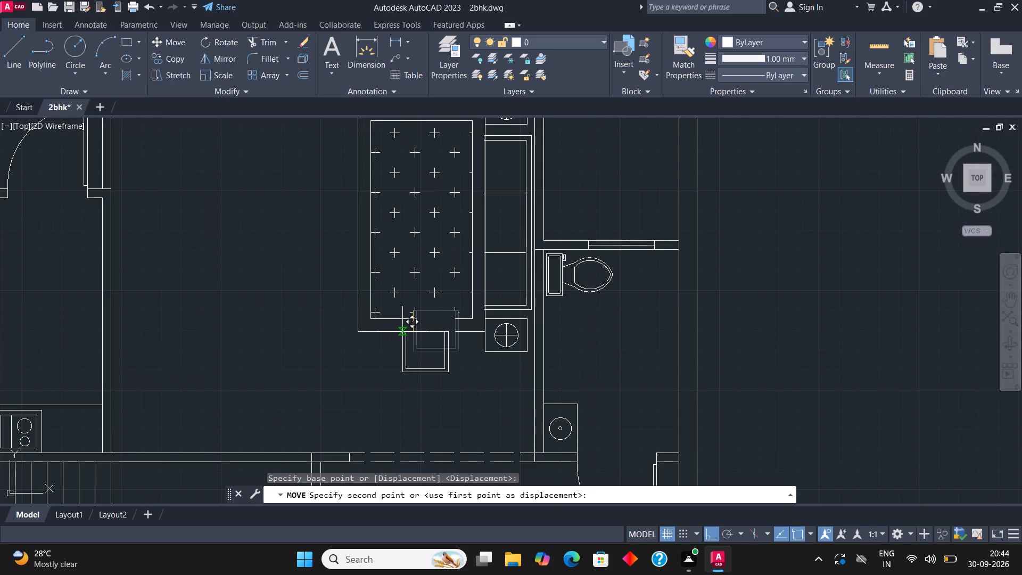
scroll(402, 332, "down", 1)
scroll(401, 332, "up", 3)
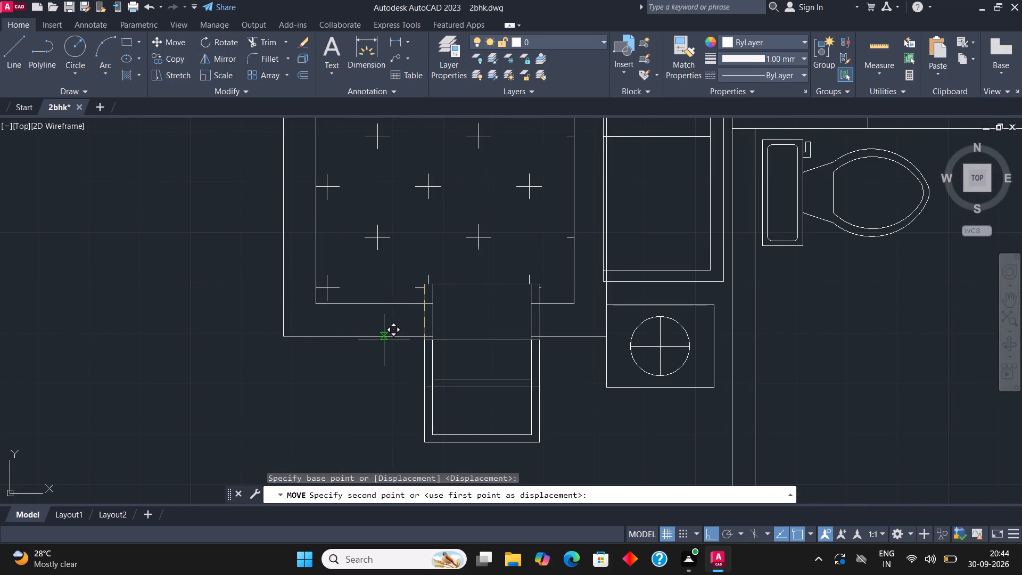
left_click(384, 340)
scroll(388, 313, "down", 1)
scroll(442, 319, "up", 1)
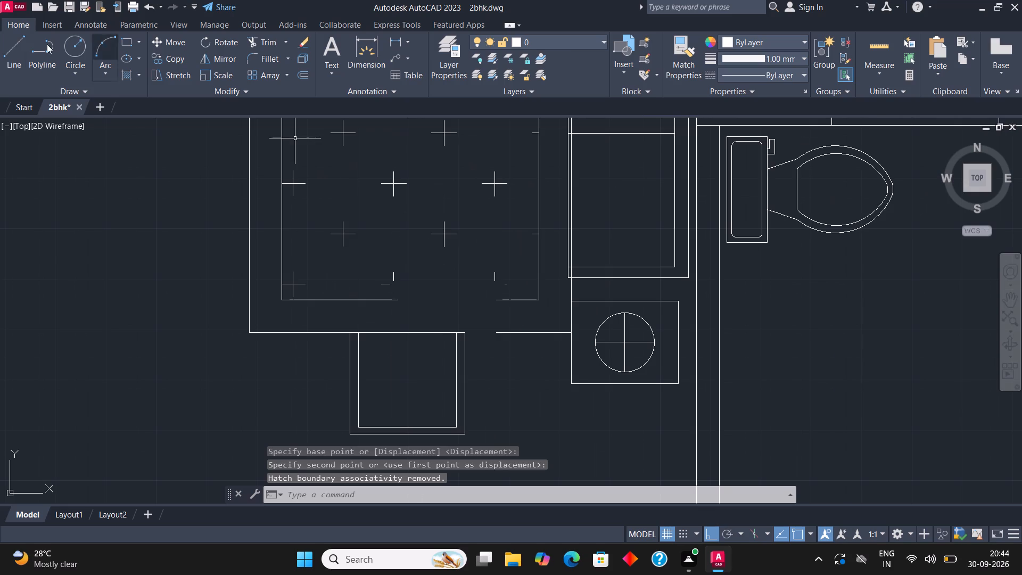
Draw two horizontal lines closing the gaps in the hall carpet's inner and outer lower borders where the armchair used to overlap.
left_click(12, 51)
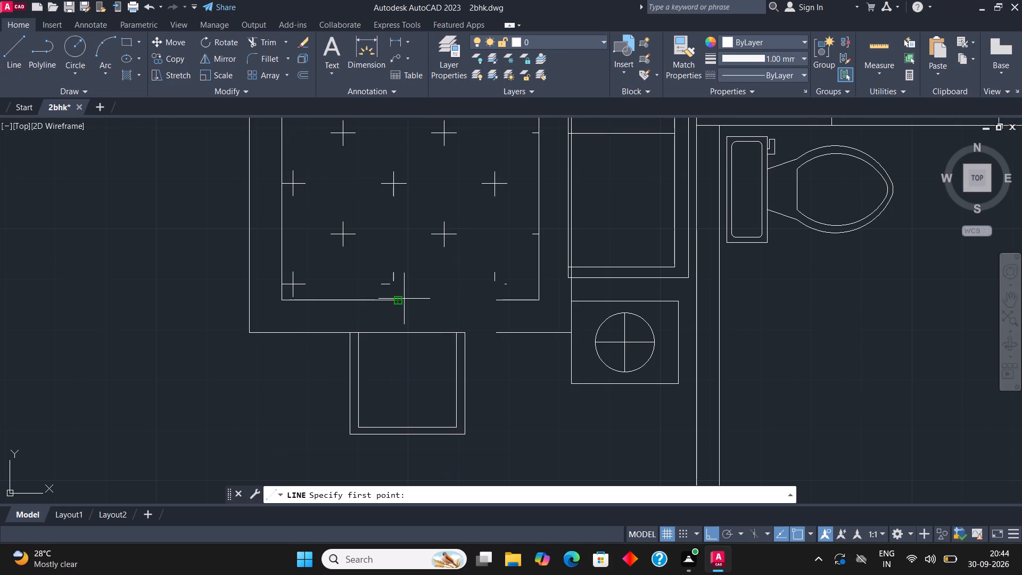
left_click(404, 299)
left_click(506, 299)
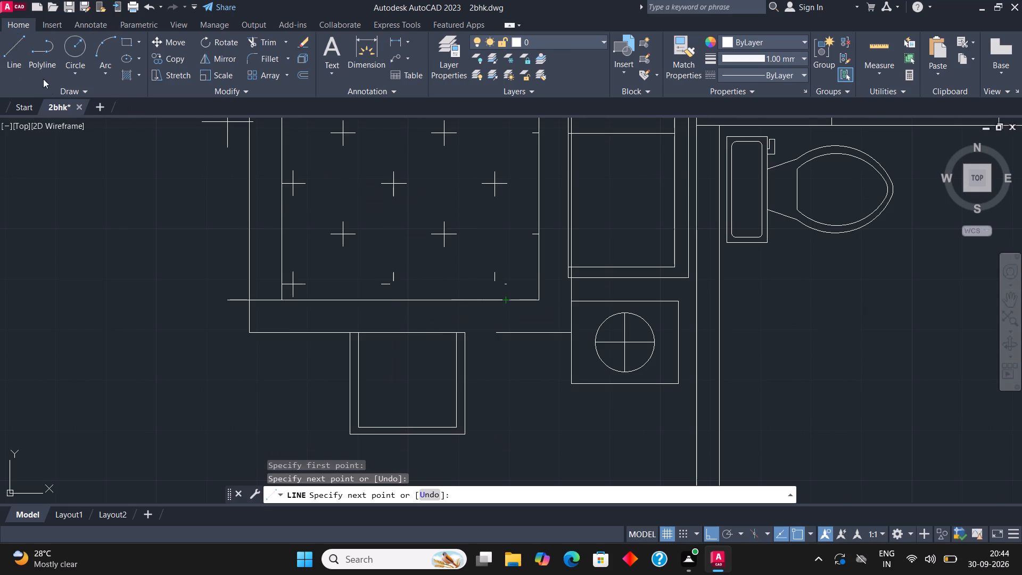
left_click(15, 47)
left_click(461, 331)
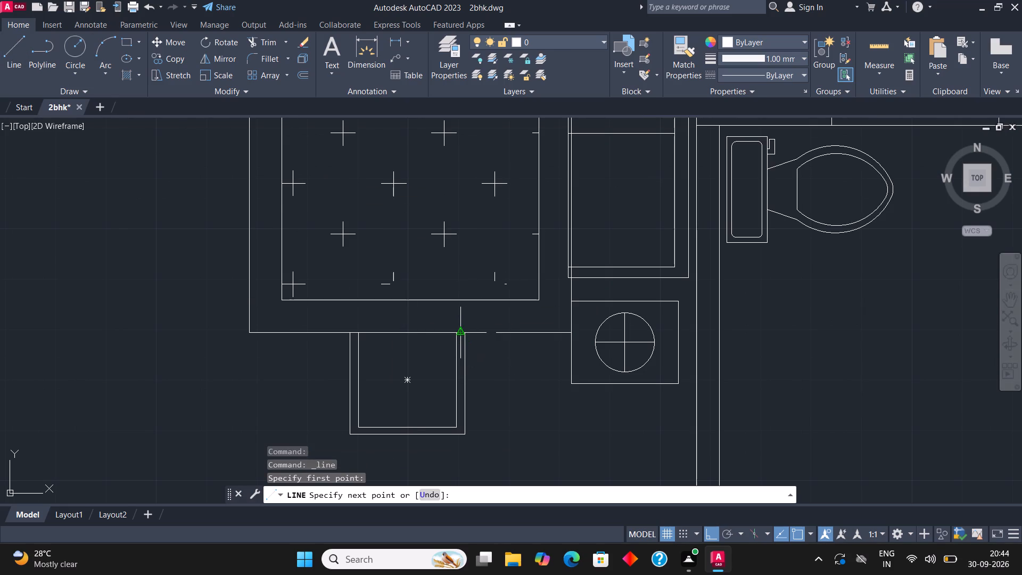
left_click(493, 327)
key("Escape")
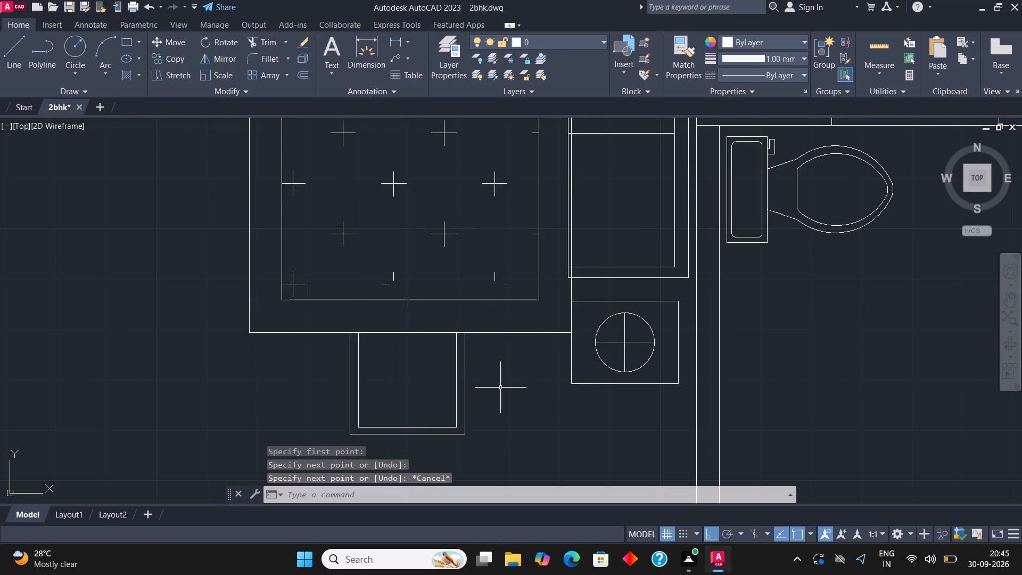
scroll(449, 297, "down", 4)
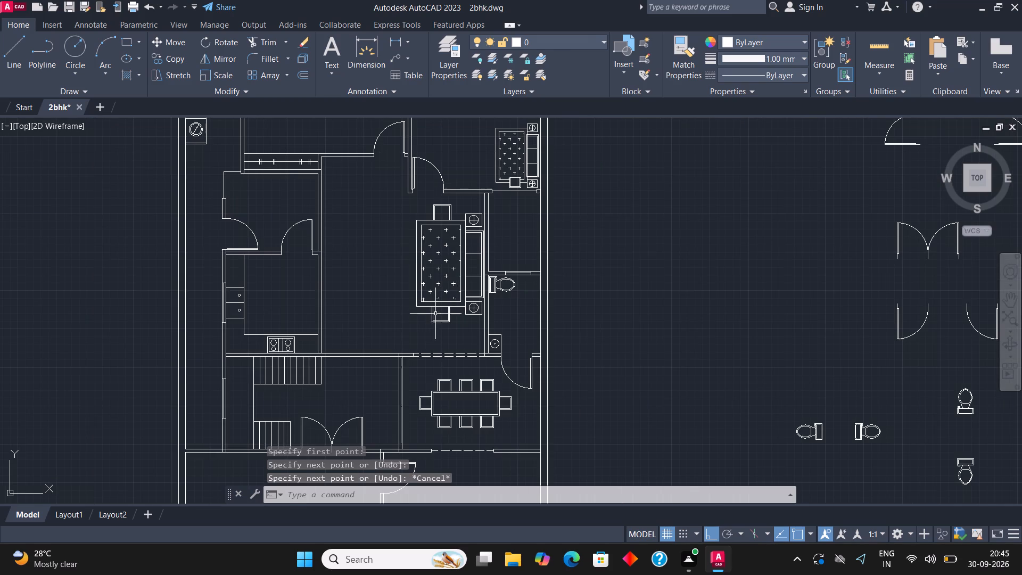
scroll(461, 324, "down", 1)
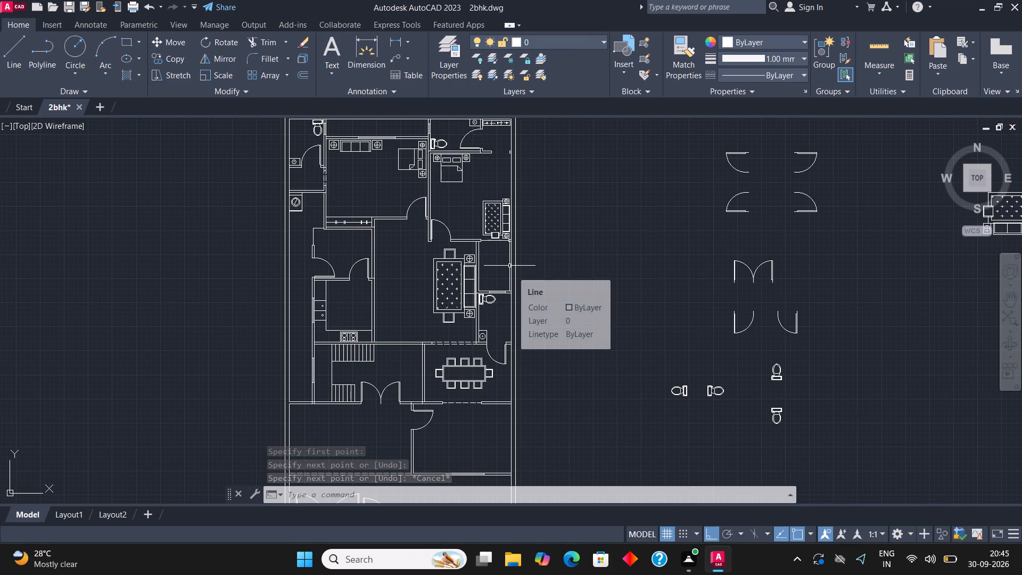
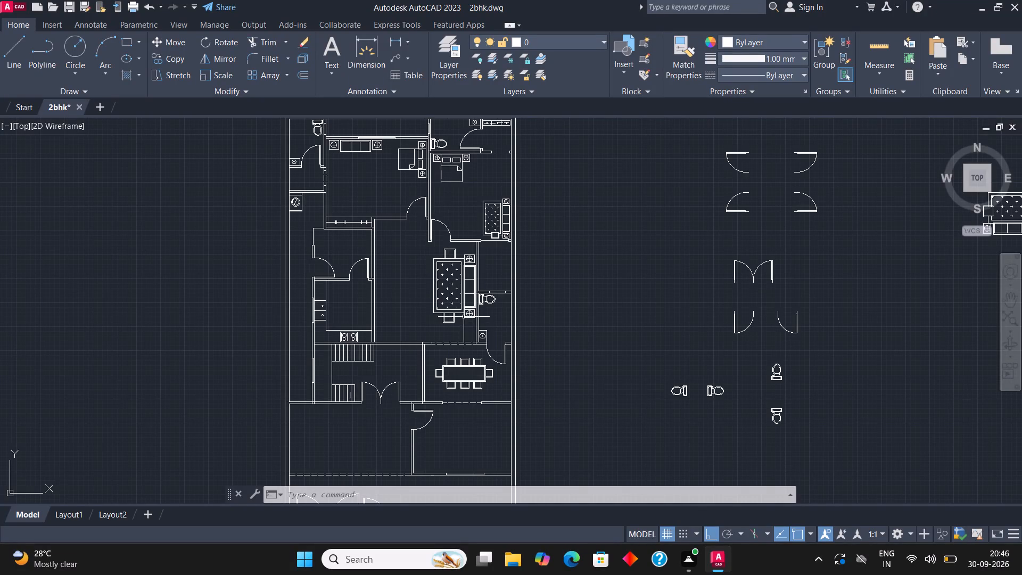
Delete both armchairs at the two short ends of the carpet in the rotated seating set copy.
scroll(475, 292, "up", 2)
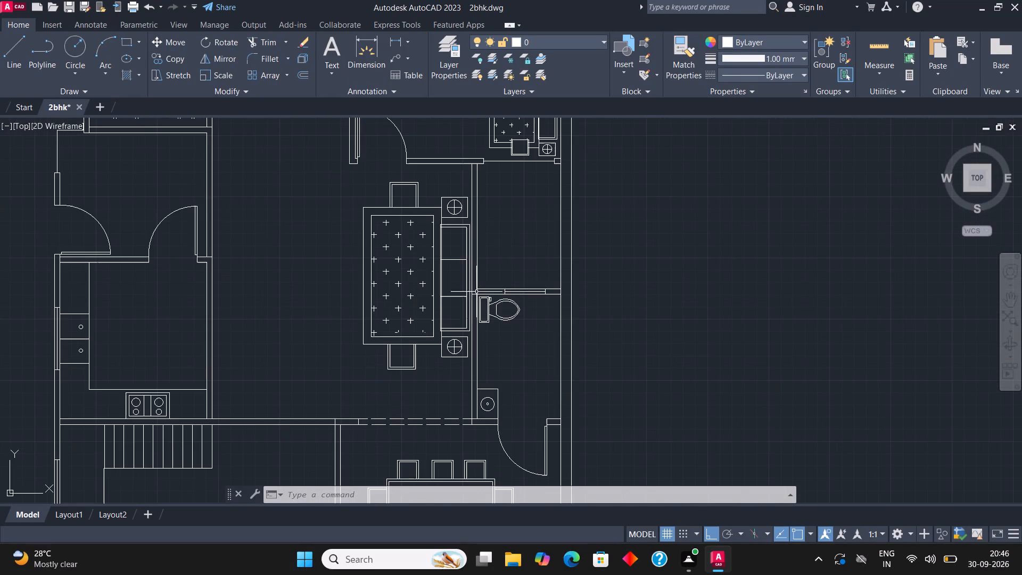
scroll(360, 292, "down", 3)
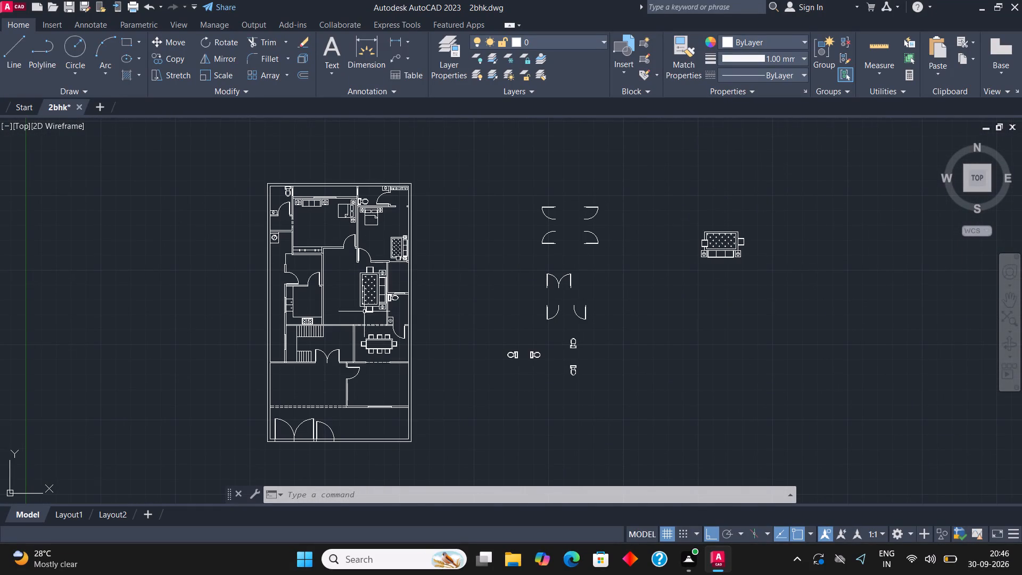
scroll(364, 311, "down", 1)
scroll(630, 267, "up", 2)
scroll(517, 261, "up", 2)
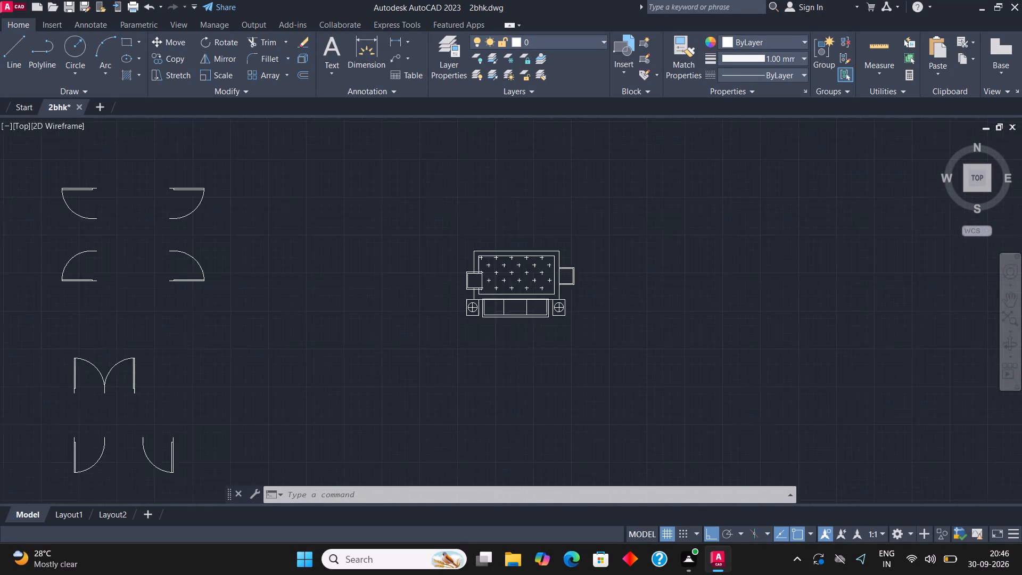
scroll(517, 261, "up", 2)
left_click(320, 383)
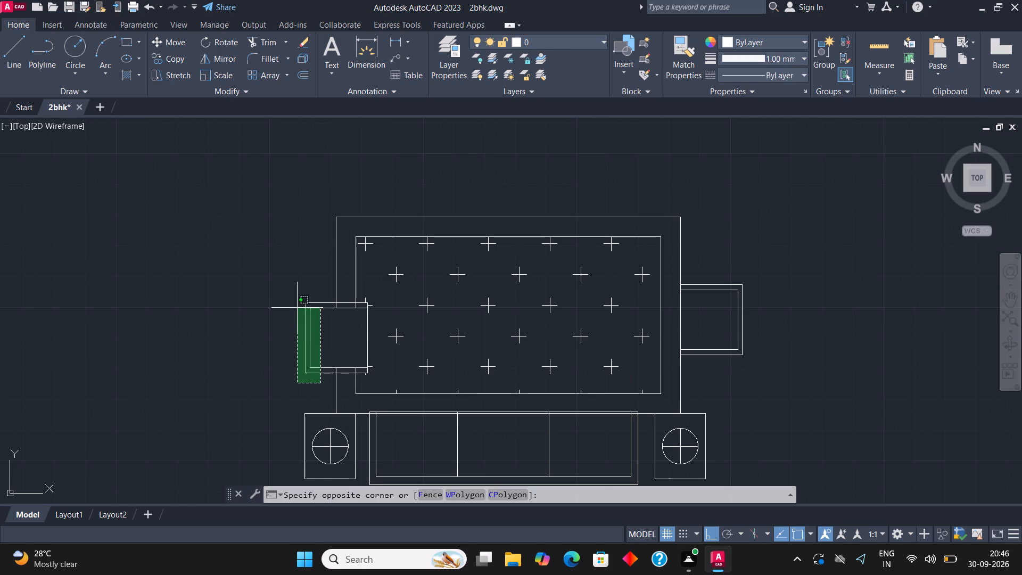
left_click(297, 292)
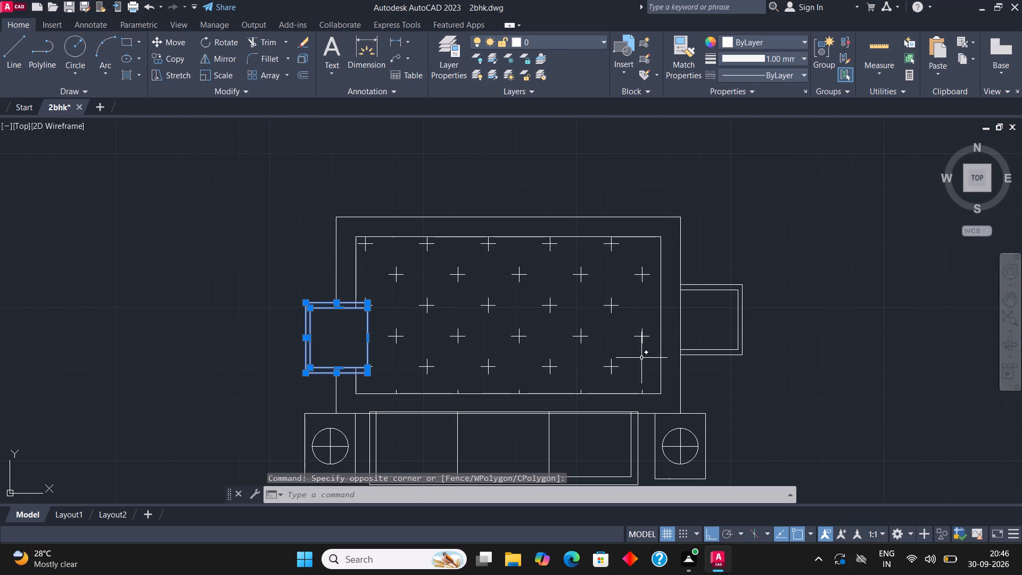
key("Delete")
left_click_drag(750, 378, 748, 372)
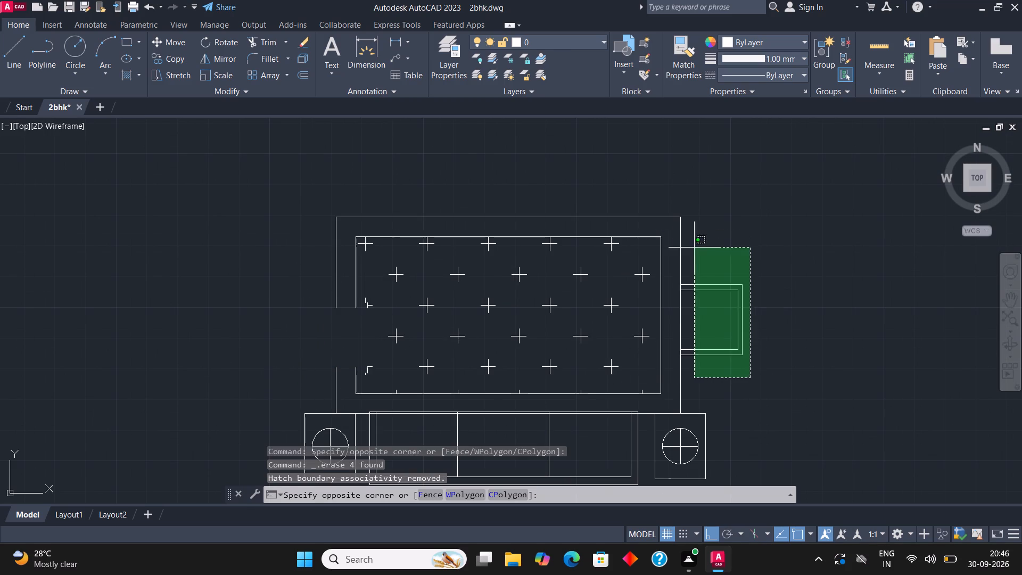
left_click(705, 252)
key("Delete")
Draw two vertical lines closing the gaps in the copied carpet's outer and inner left borders where the armchair overlapped.
left_click(3, 50)
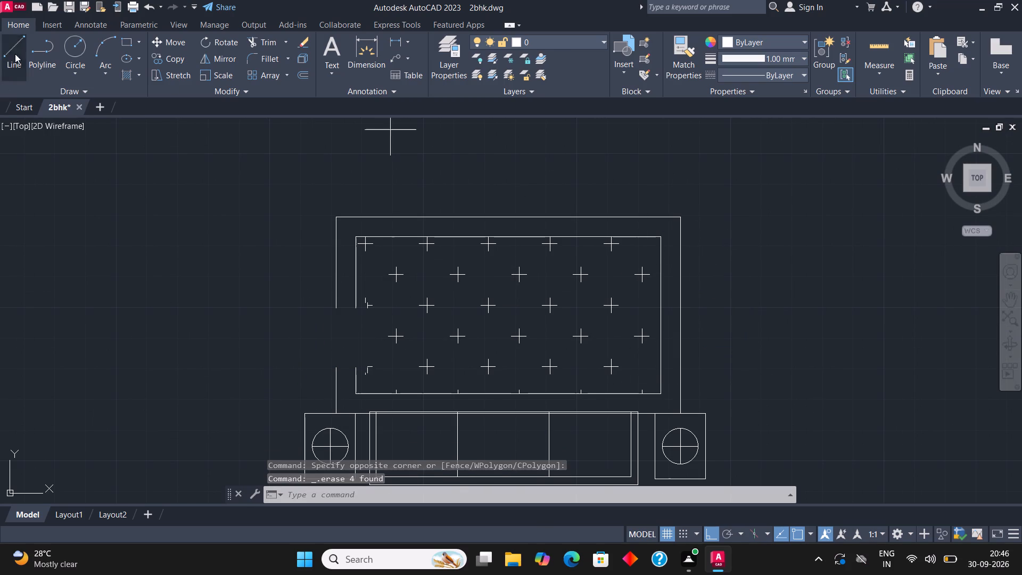
left_click(337, 368)
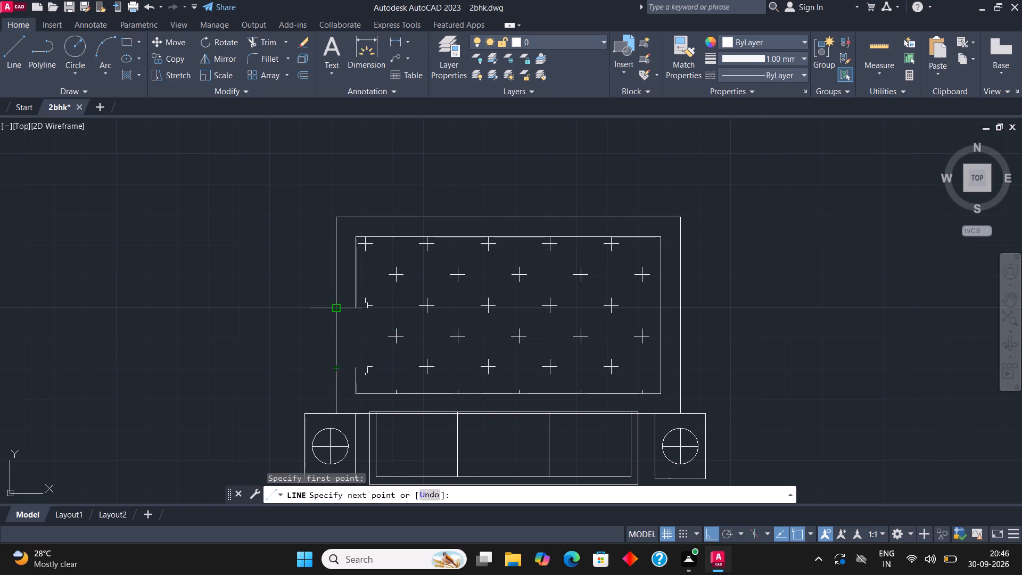
left_click(336, 304)
left_click(0, 46)
left_click(18, 56)
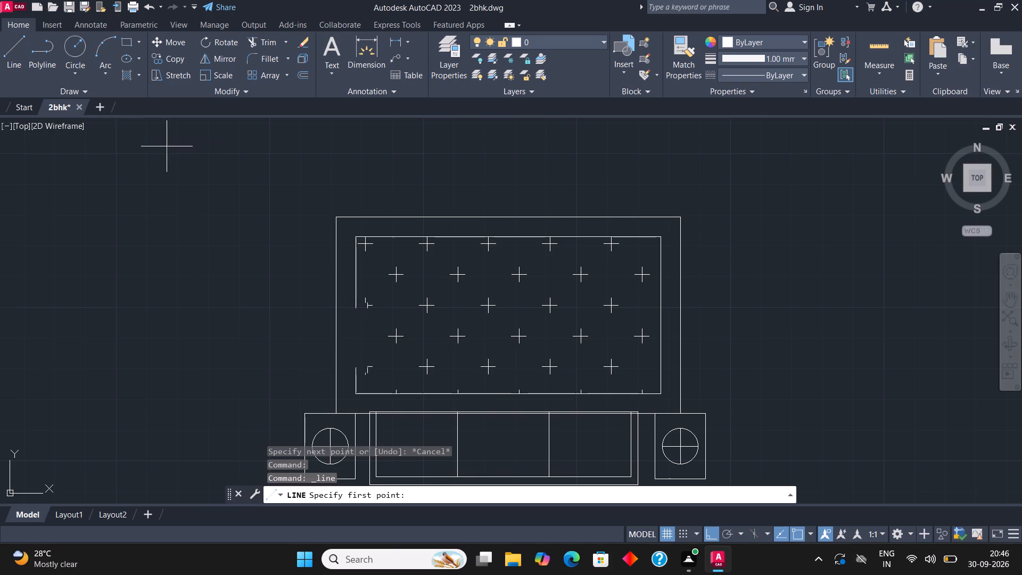
left_click(354, 367)
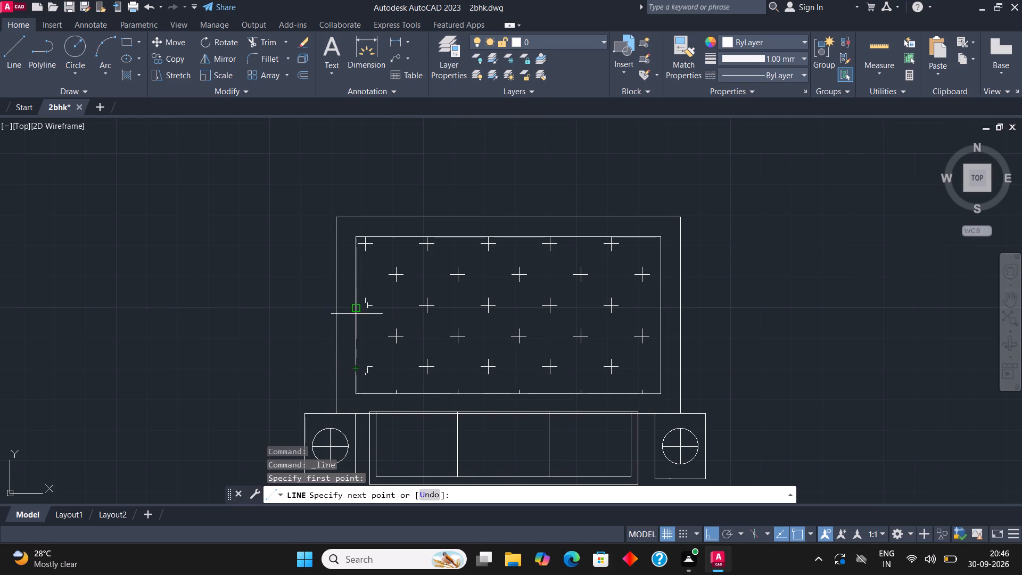
left_click(357, 310)
key("space")
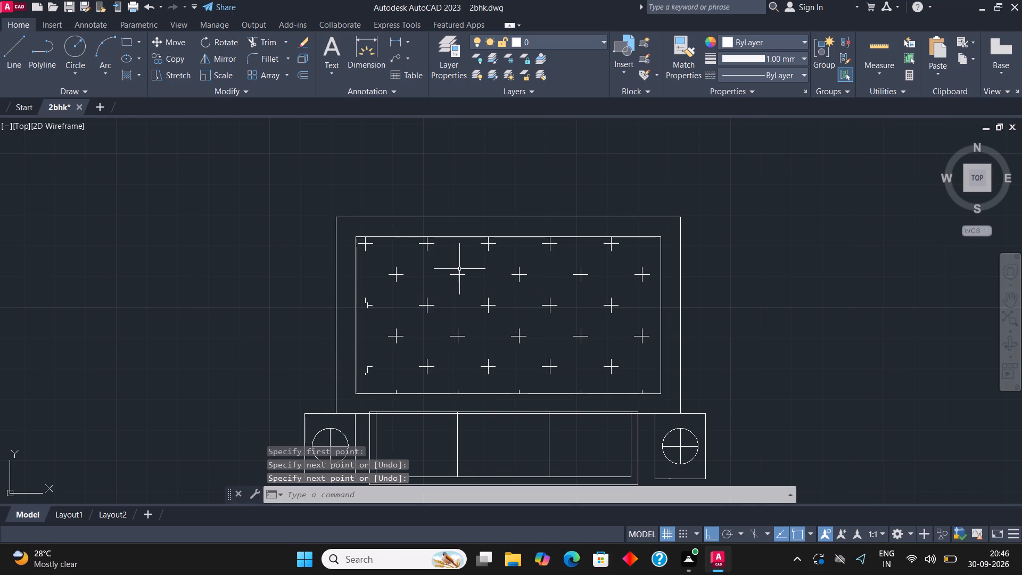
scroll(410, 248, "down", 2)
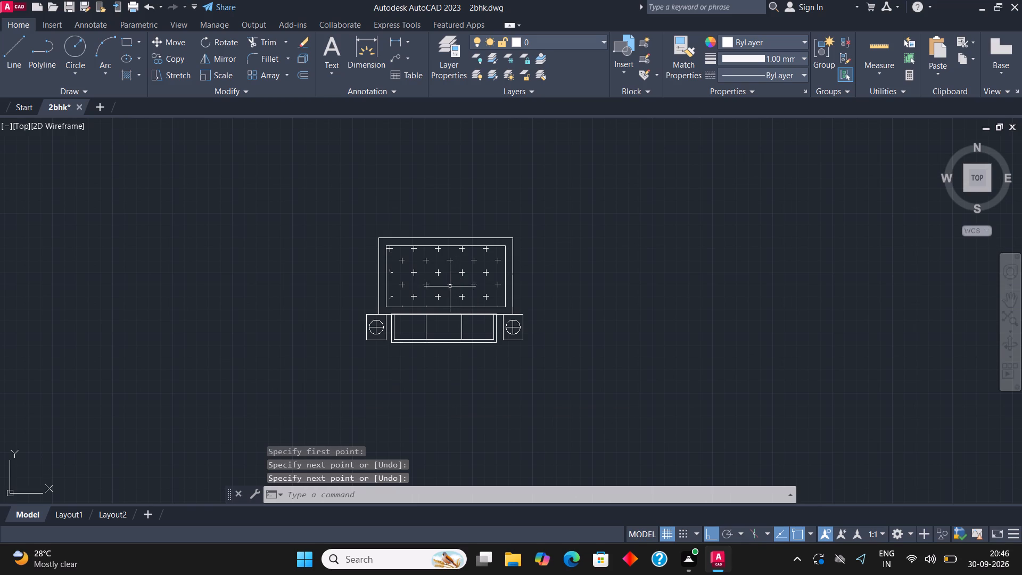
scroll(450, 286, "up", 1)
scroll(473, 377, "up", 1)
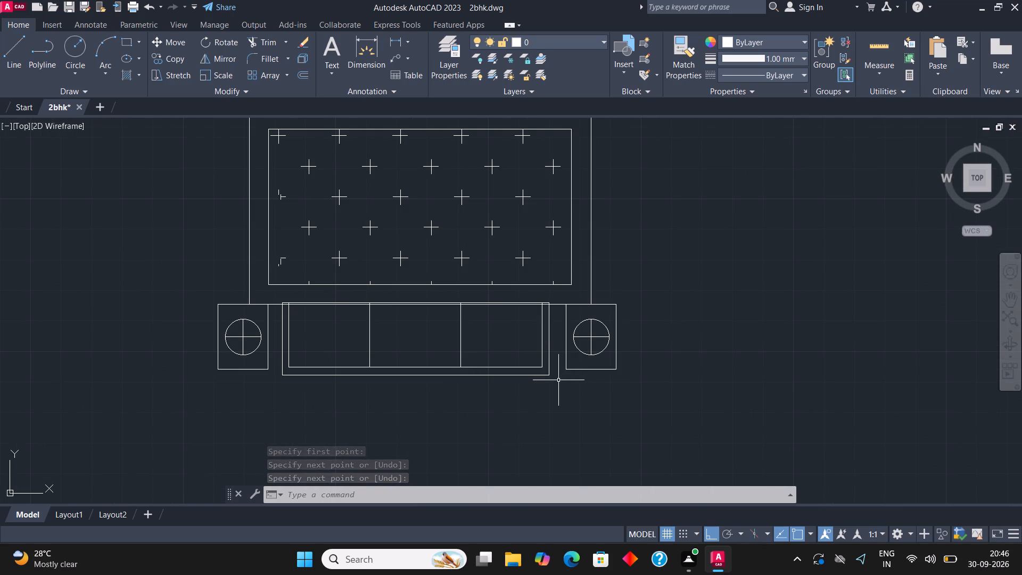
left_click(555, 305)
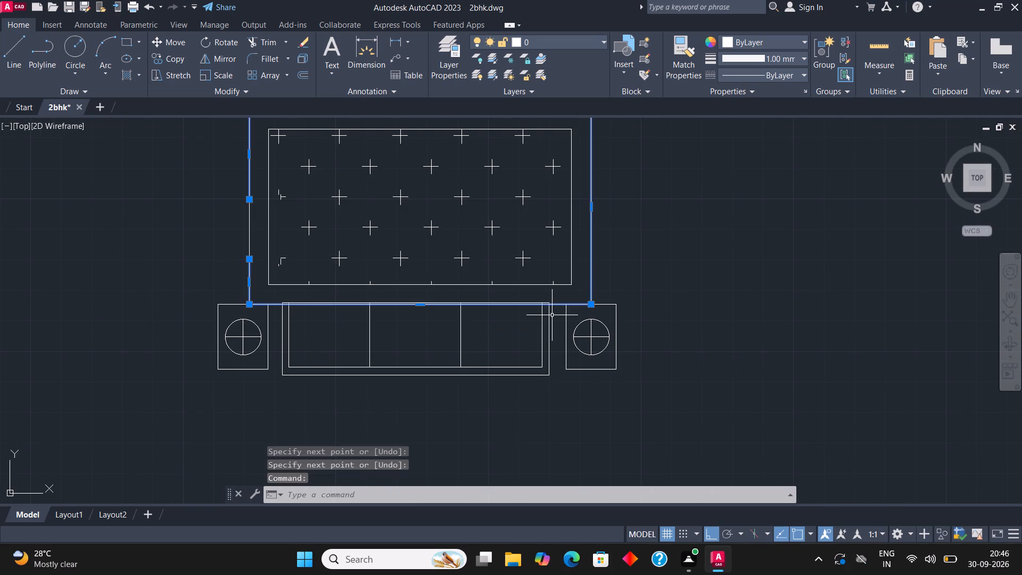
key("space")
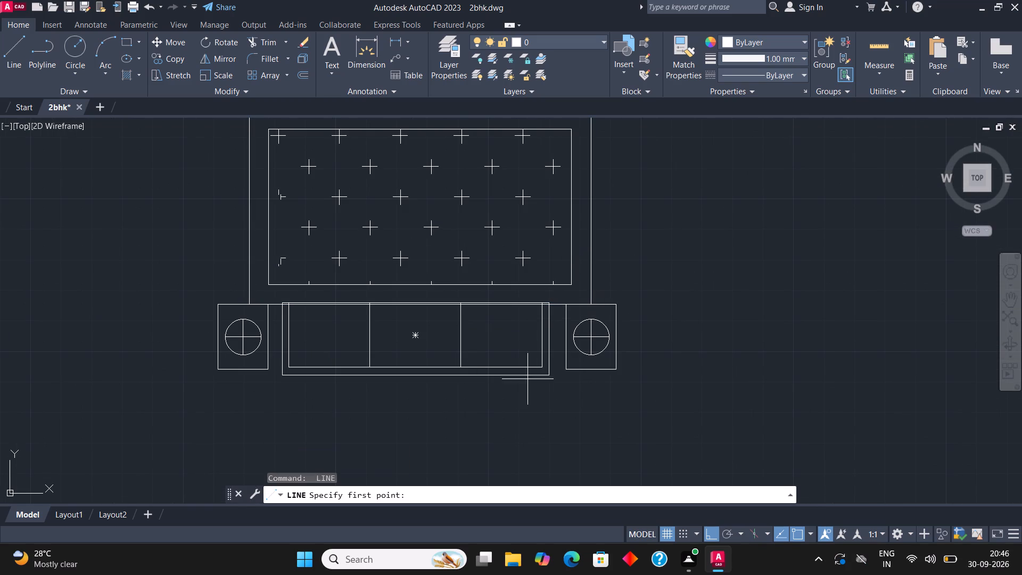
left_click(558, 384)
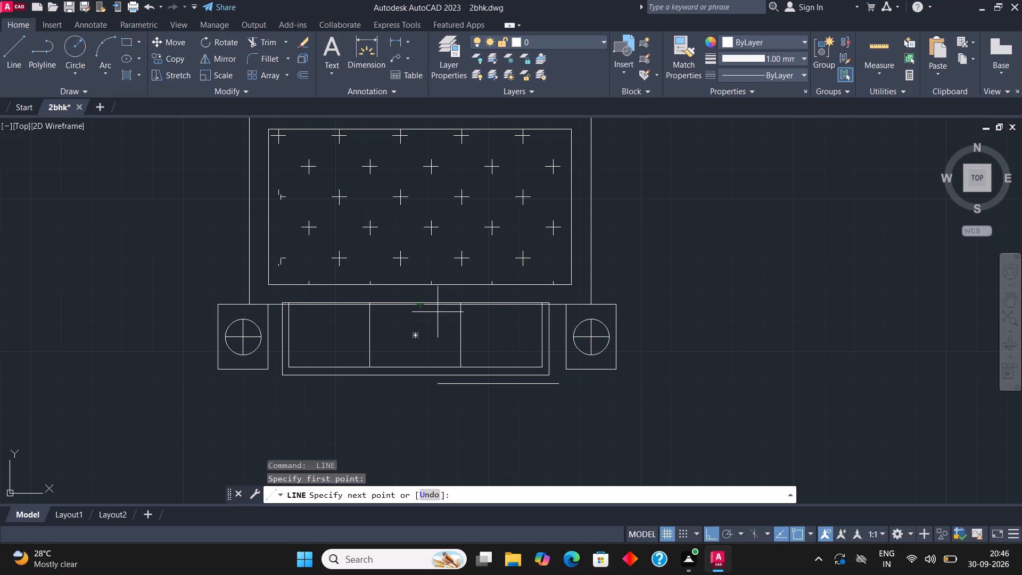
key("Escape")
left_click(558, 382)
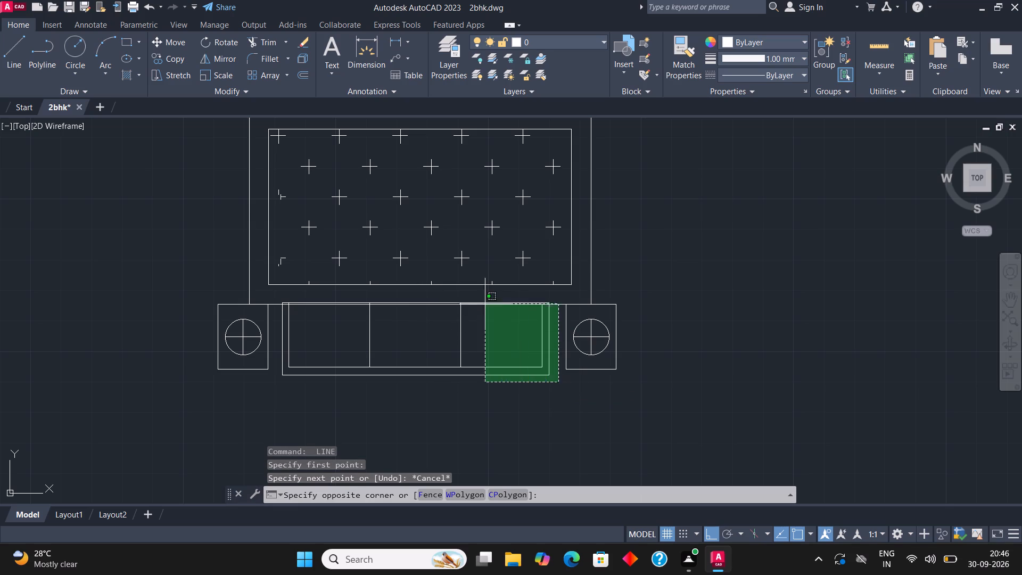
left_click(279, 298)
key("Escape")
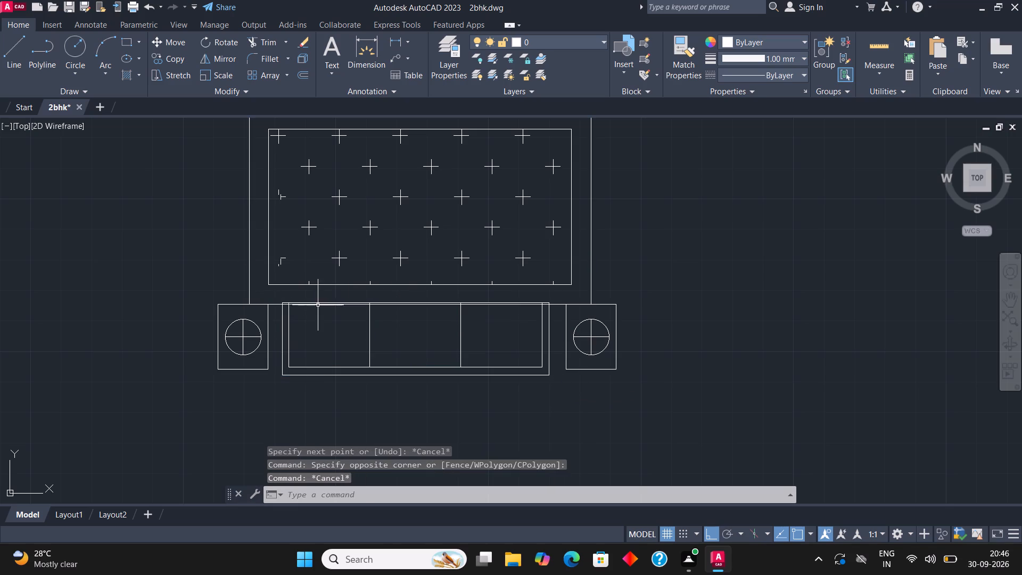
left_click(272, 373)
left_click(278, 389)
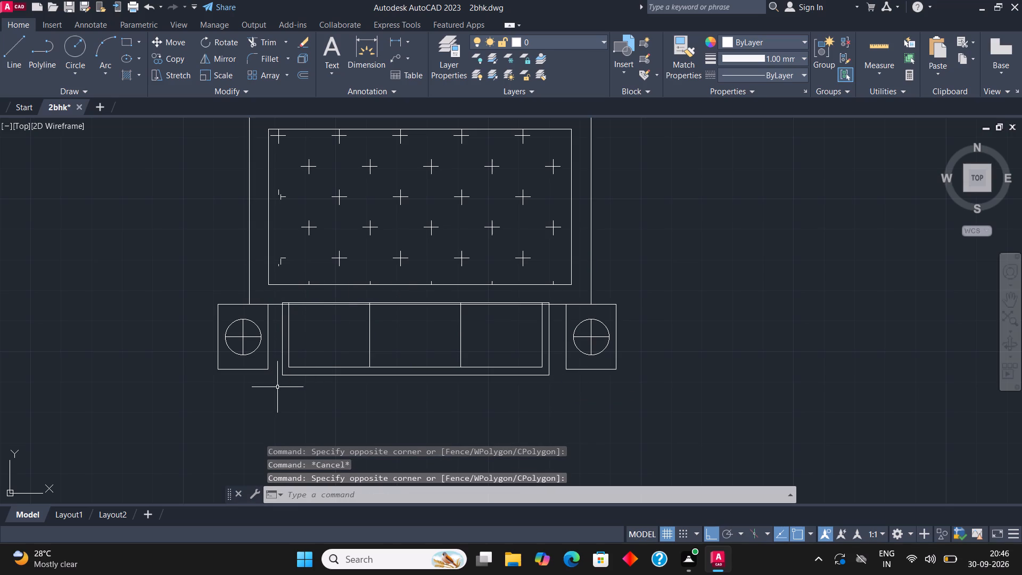
Copy the three-seat sofa below the carpet horizontally into the empty space to the right of the seating set.
left_click(272, 381)
left_click(552, 295)
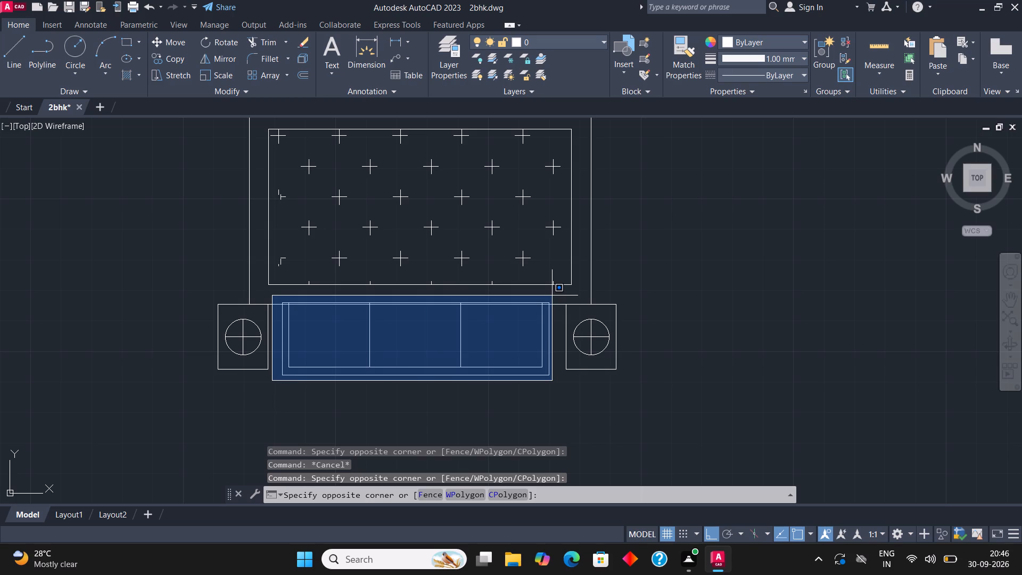
left_click(176, 63)
left_click(306, 336)
scroll(304, 334, "down", 3)
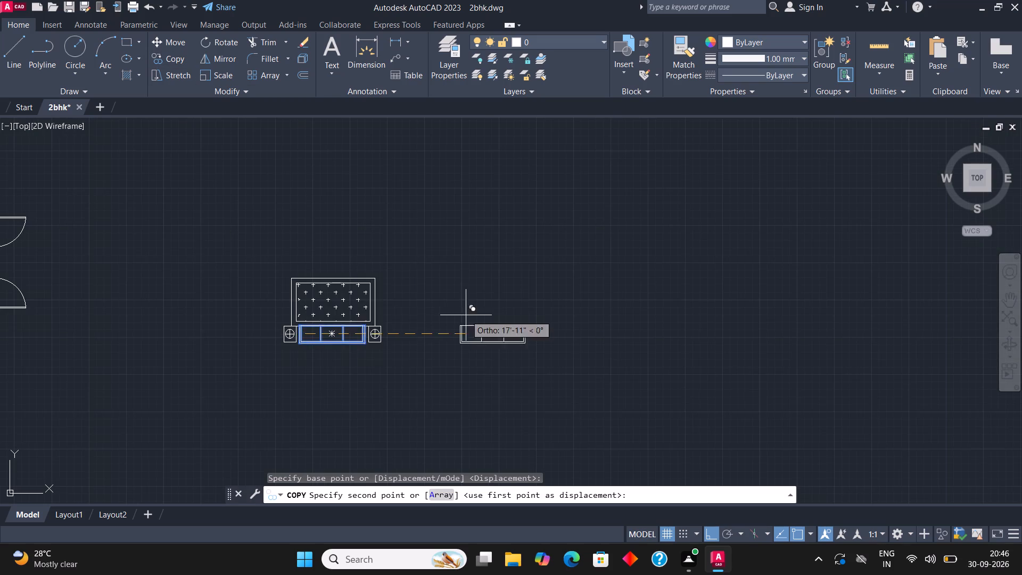
scroll(424, 324, "up", 2)
left_click(401, 325)
key("space")
Rotate the copied sofa 90° clockwise so it stands vertically with its backrest on the left.
left_click(571, 413)
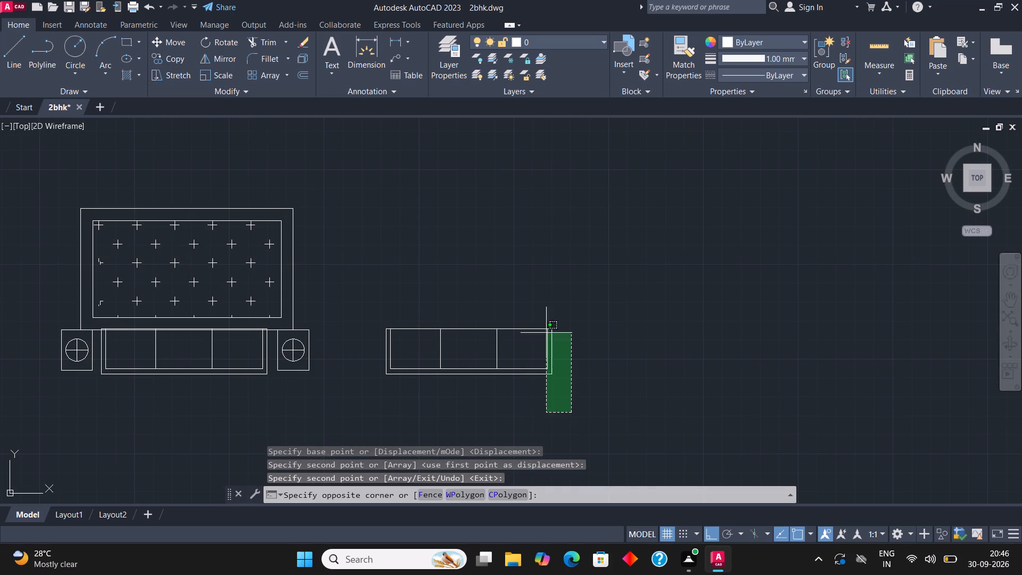
left_click(345, 299)
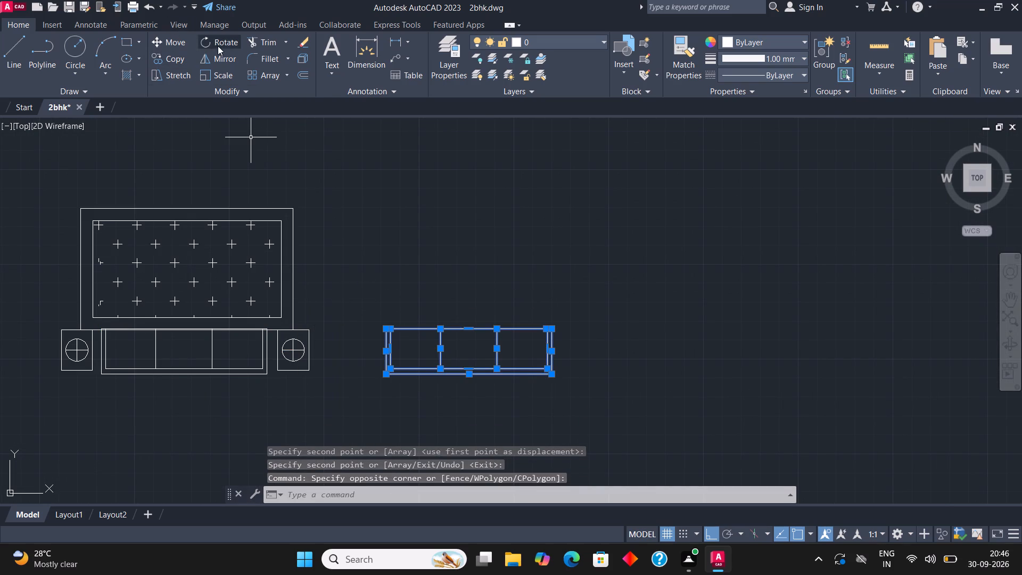
left_click(218, 46)
left_click(469, 294)
left_click(474, 350)
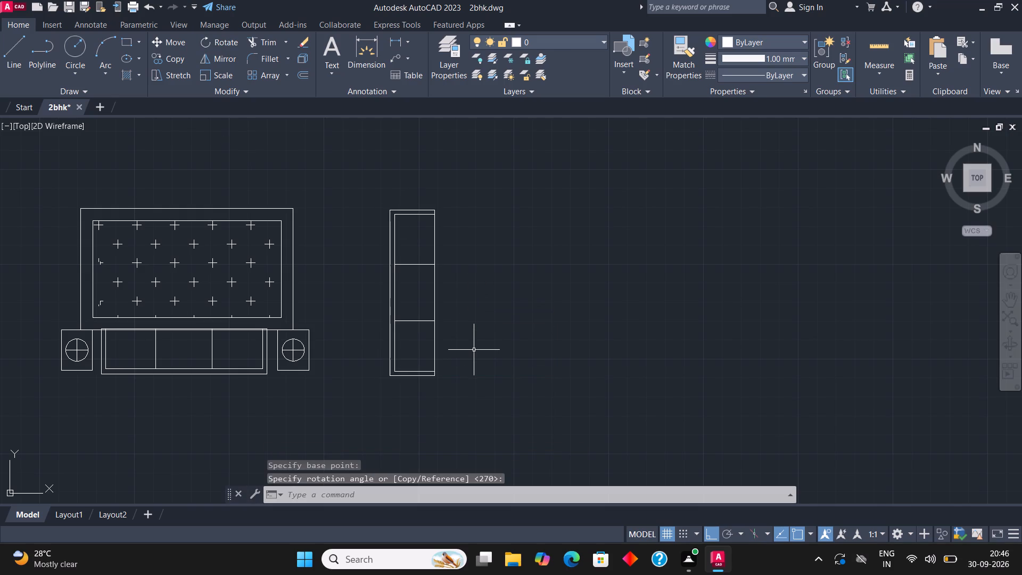
Turn Ortho off during the move and shift the vertical sofa down a short distance, right of the seating set.
left_click(453, 398)
left_click(346, 164)
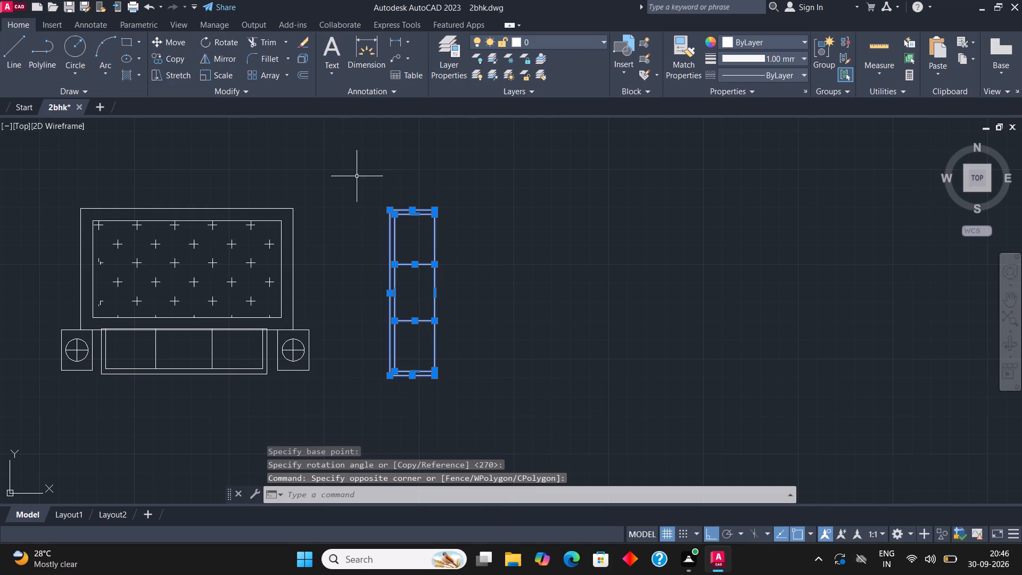
key("m")
left_click(188, 38)
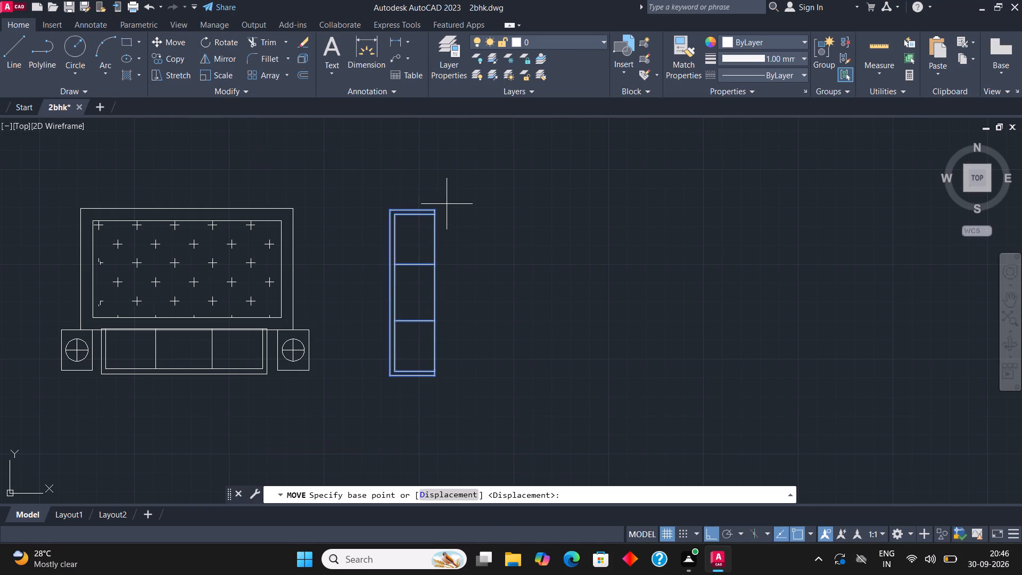
left_click(438, 208)
scroll(491, 195, "down", 1)
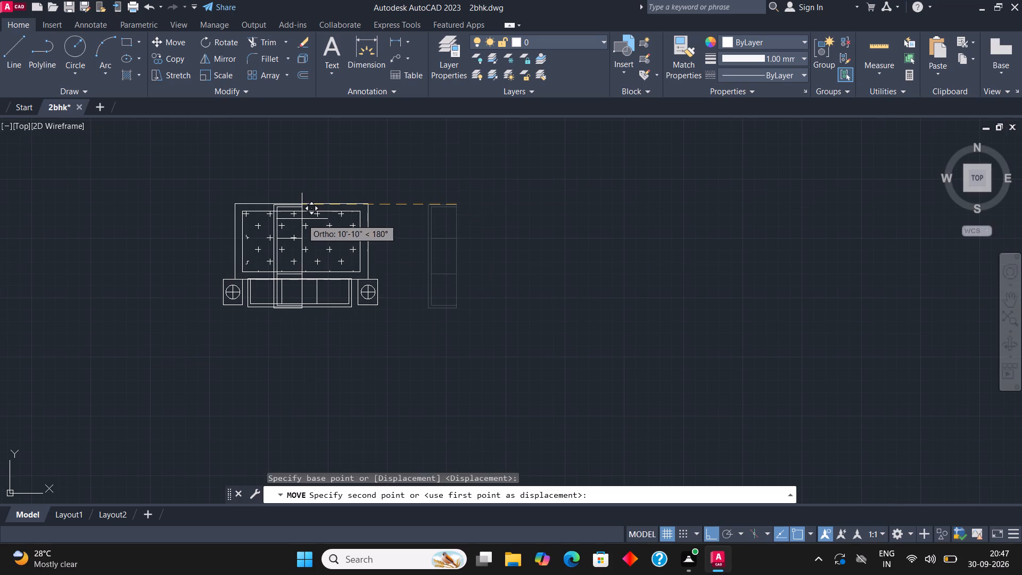
key("F8")
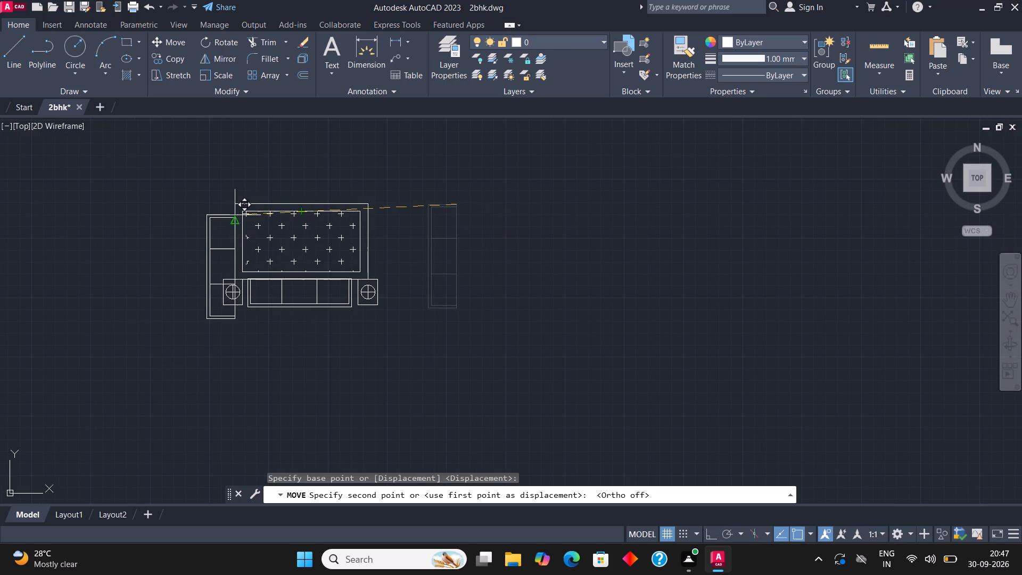
scroll(234, 215, "up", 3)
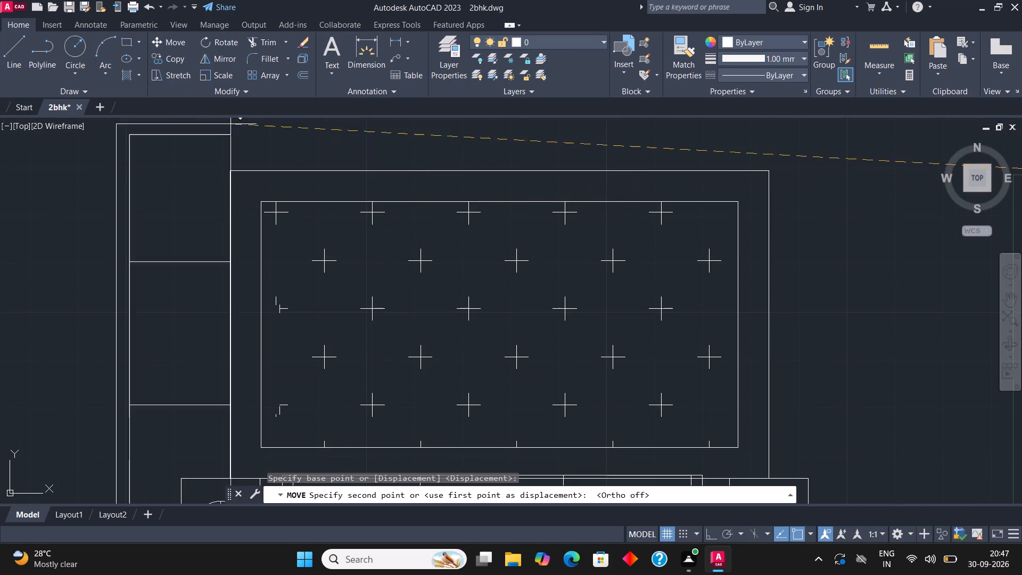
scroll(243, 191, "down", 4)
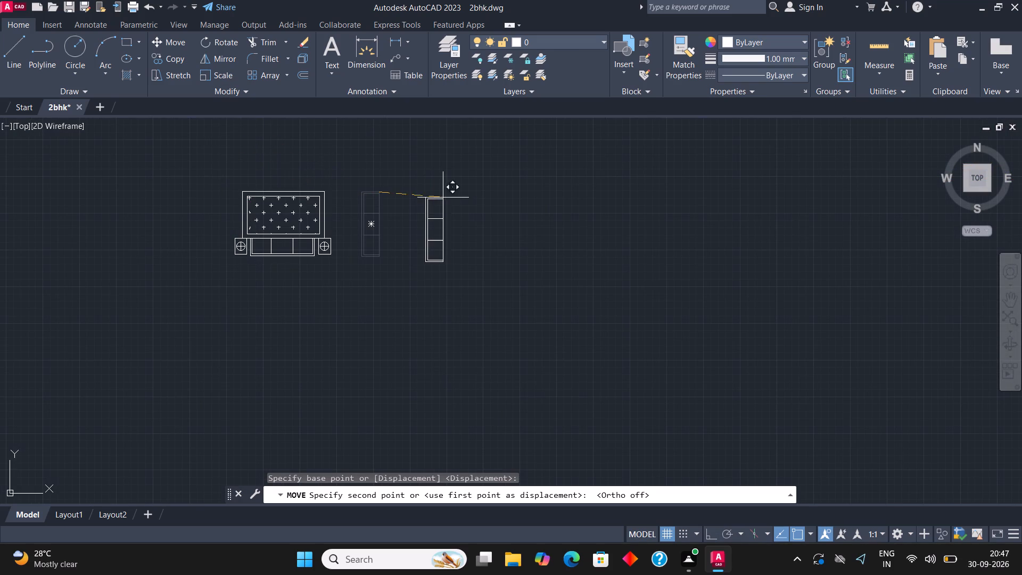
scroll(283, 215, "up", 2)
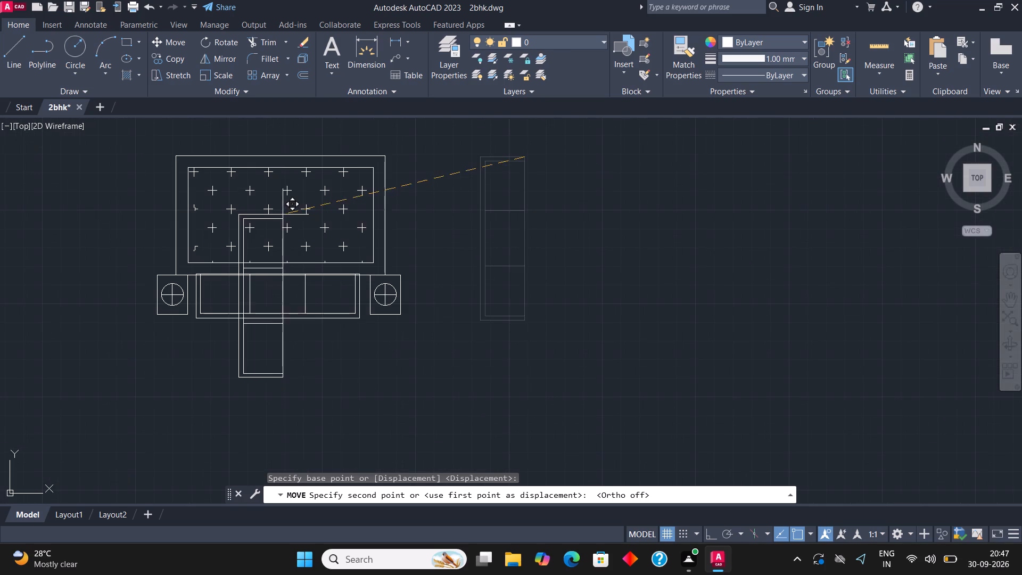
left_click(525, 213)
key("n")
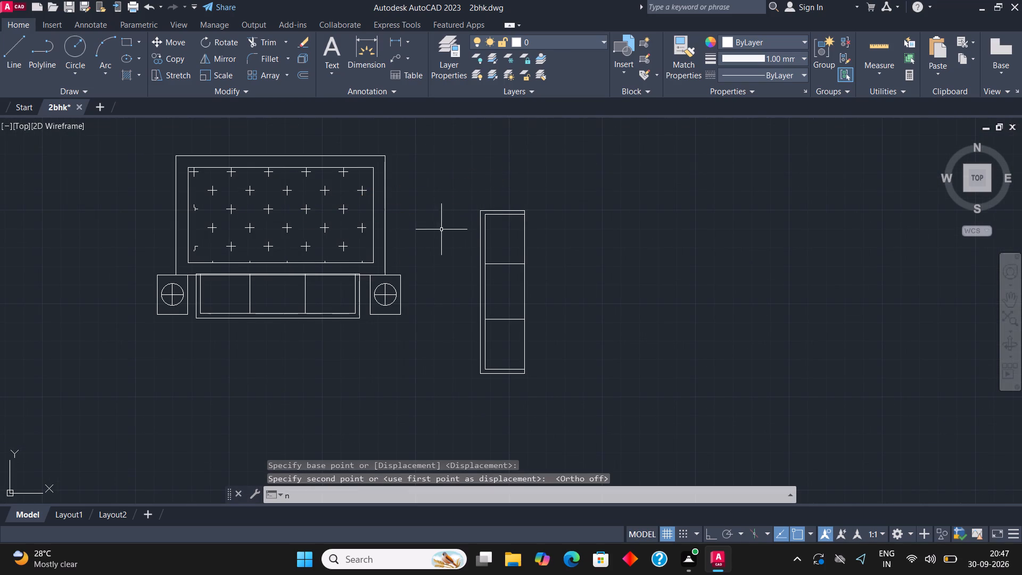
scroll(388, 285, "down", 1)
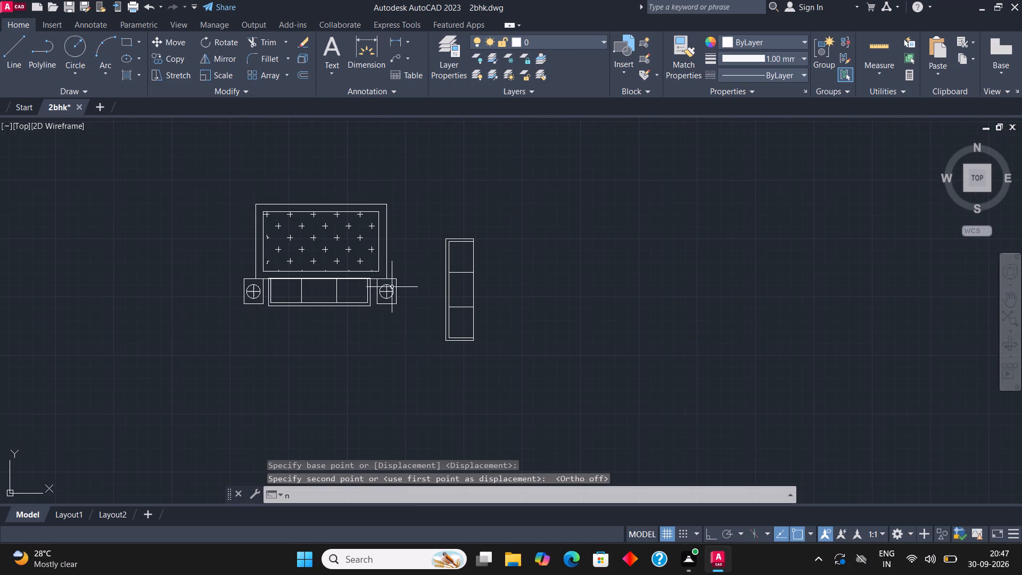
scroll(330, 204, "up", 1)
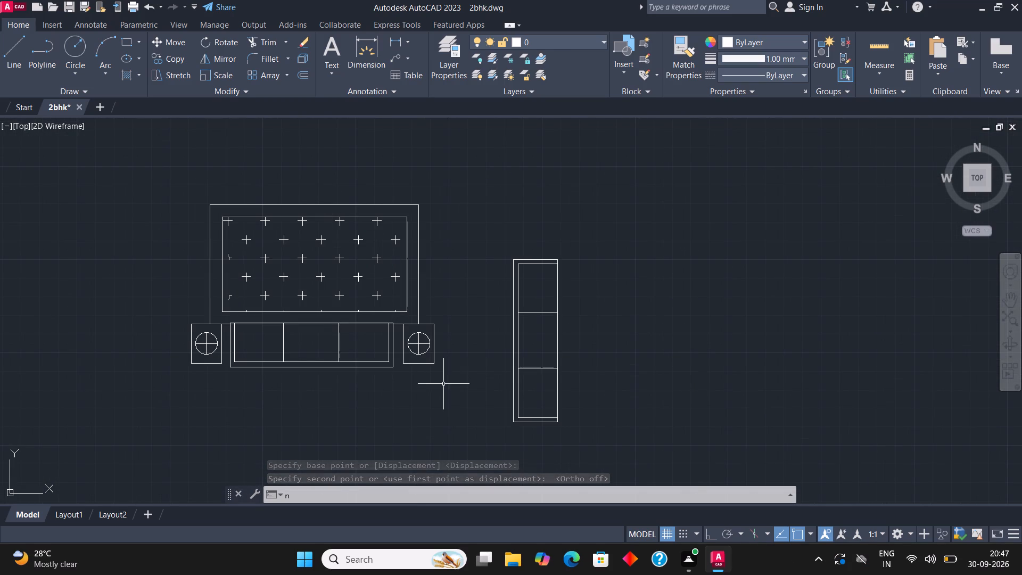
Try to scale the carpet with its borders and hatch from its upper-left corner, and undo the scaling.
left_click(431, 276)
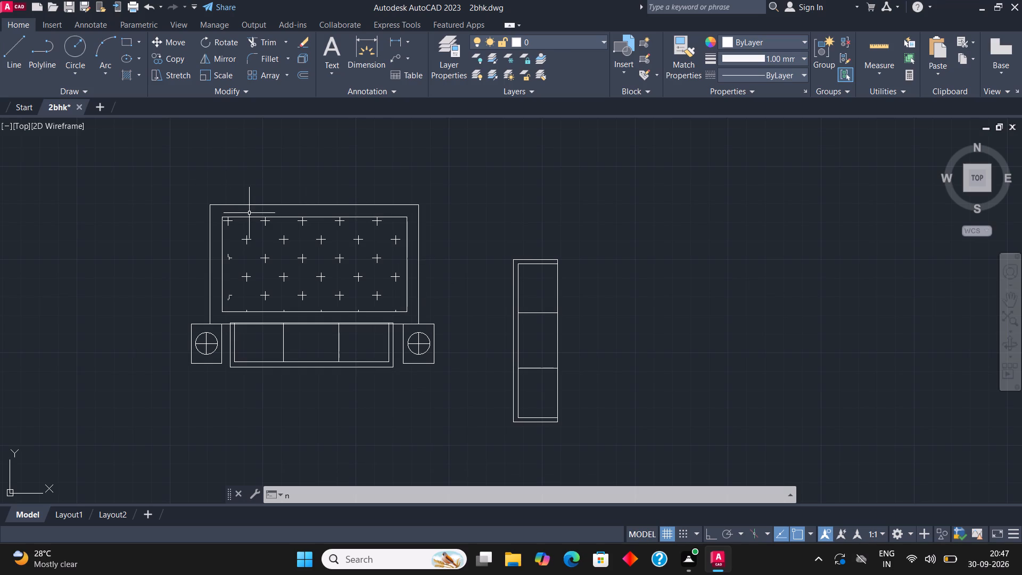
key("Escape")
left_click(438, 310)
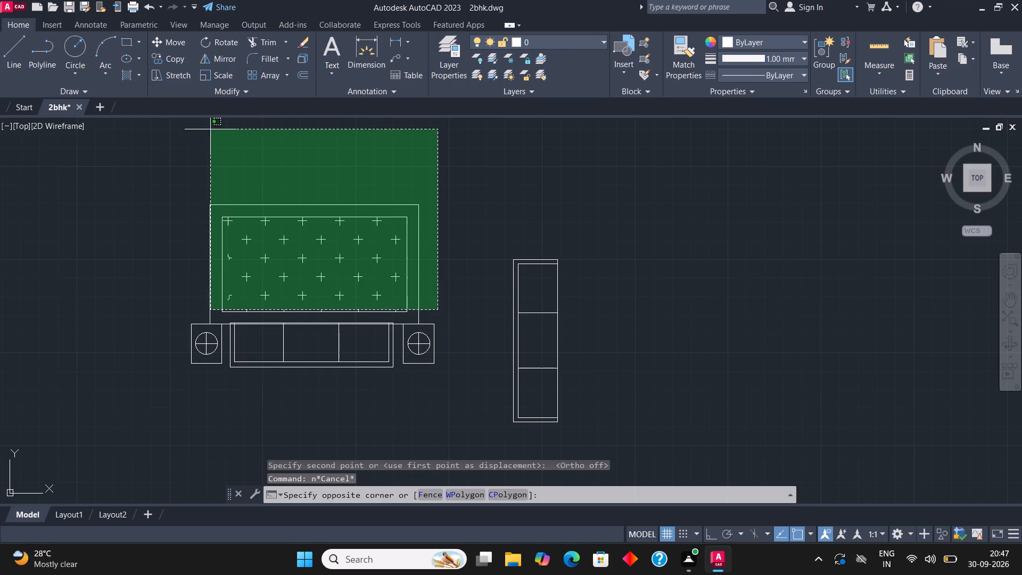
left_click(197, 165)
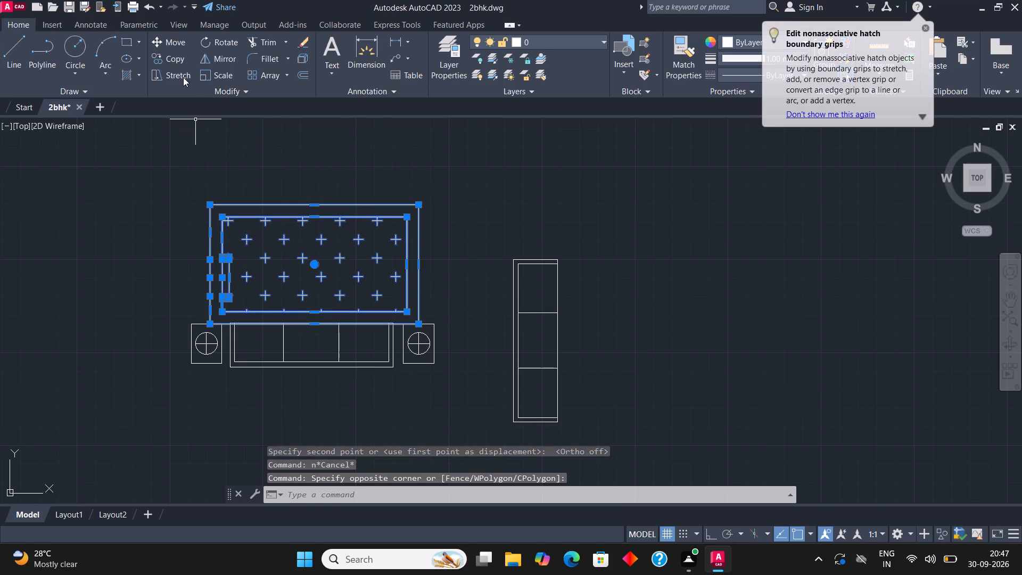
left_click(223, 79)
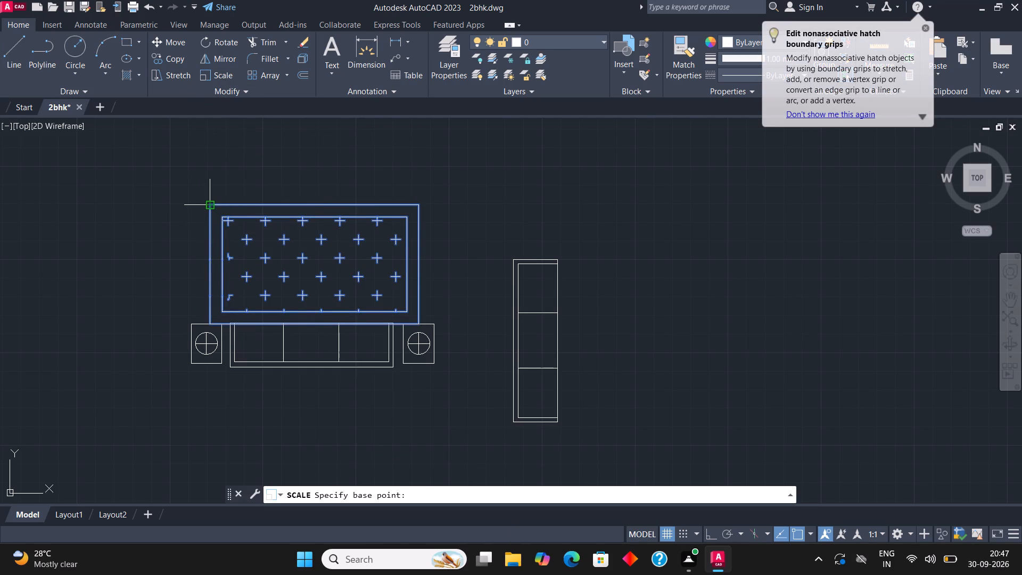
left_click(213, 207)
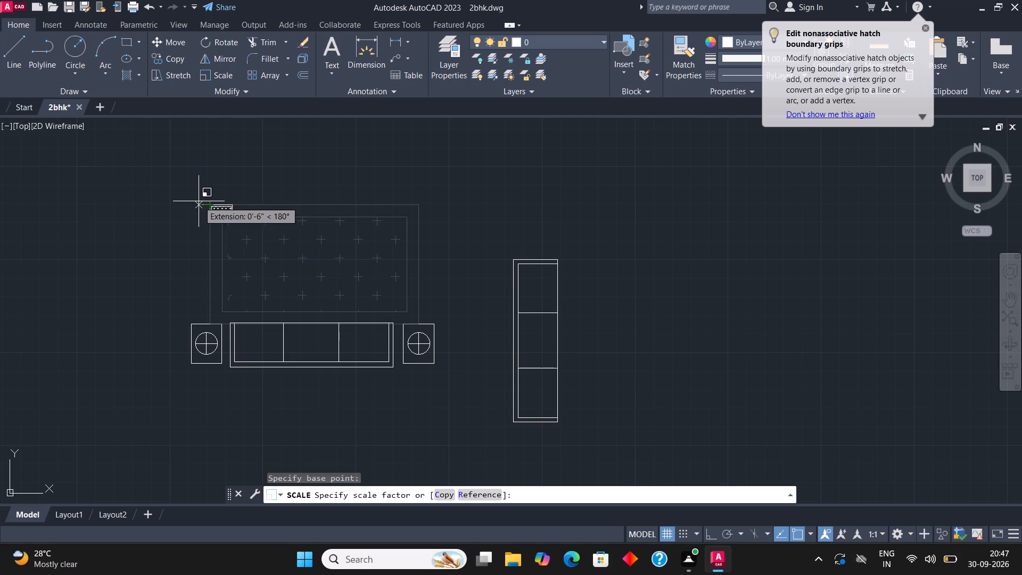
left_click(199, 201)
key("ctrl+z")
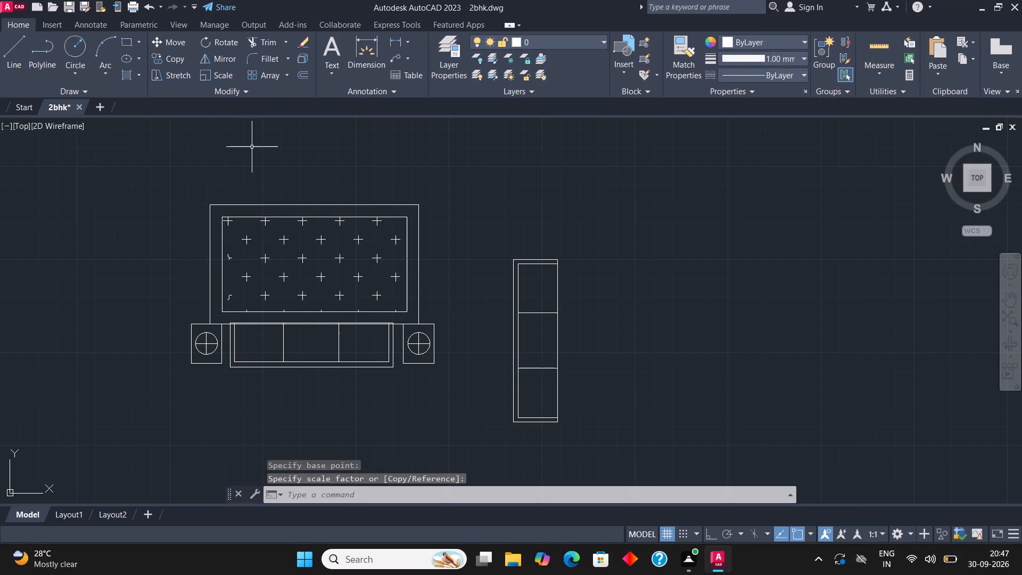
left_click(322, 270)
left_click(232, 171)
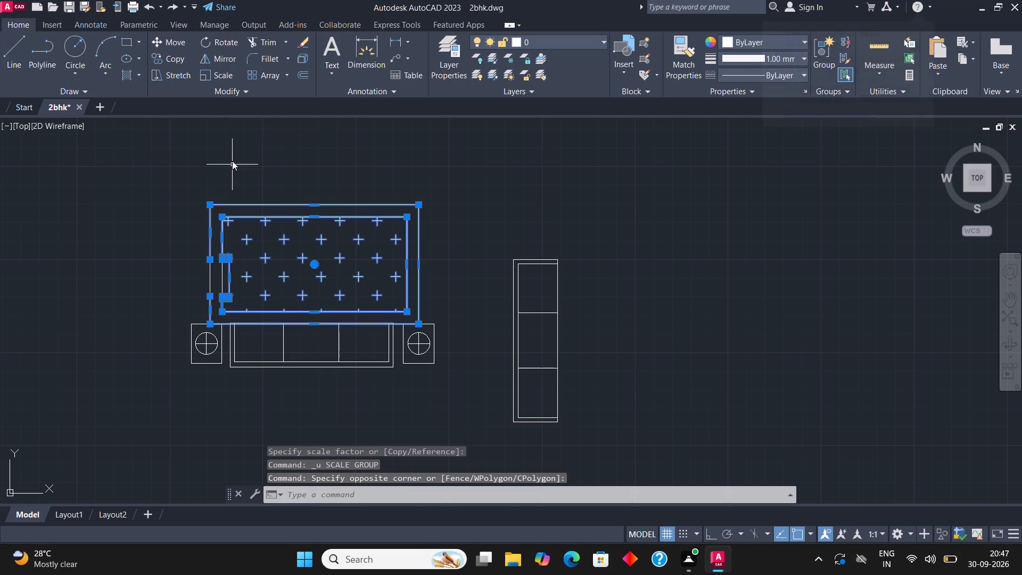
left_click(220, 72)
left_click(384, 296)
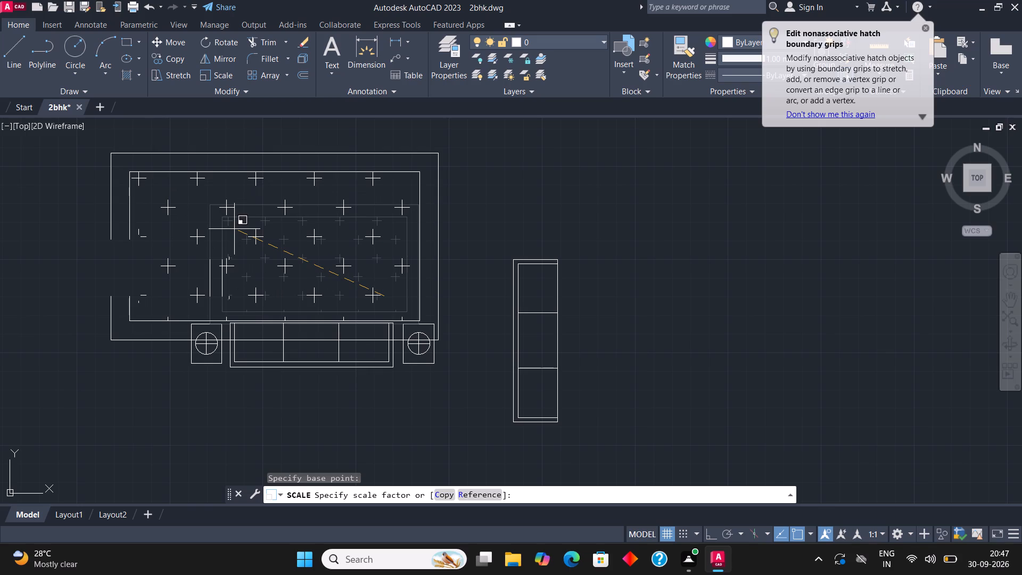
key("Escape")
Scale the whole carpet, with its borders and hatch, up to about one and a half times from a base point near its centre.
left_click(444, 311)
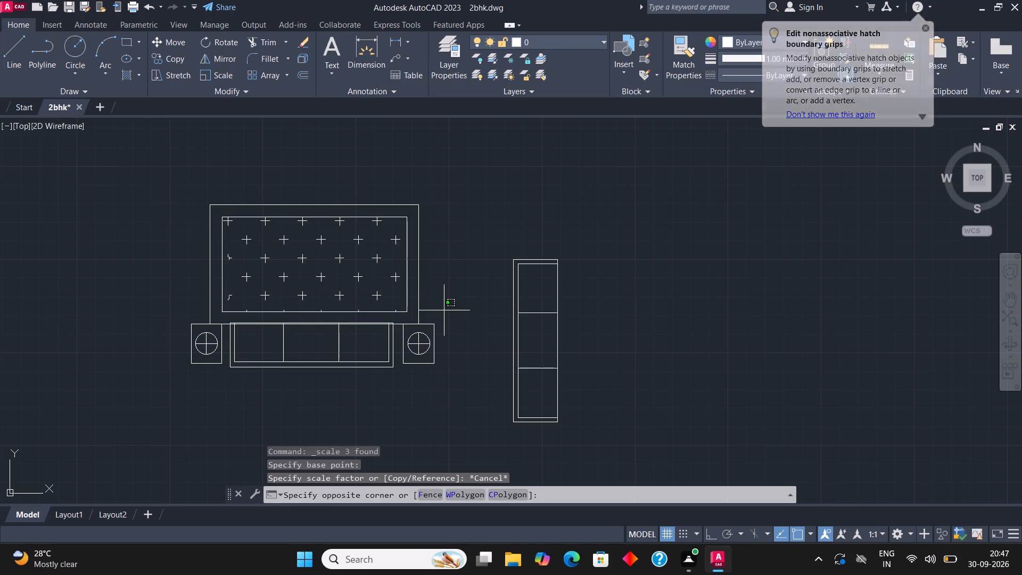
left_click(197, 181)
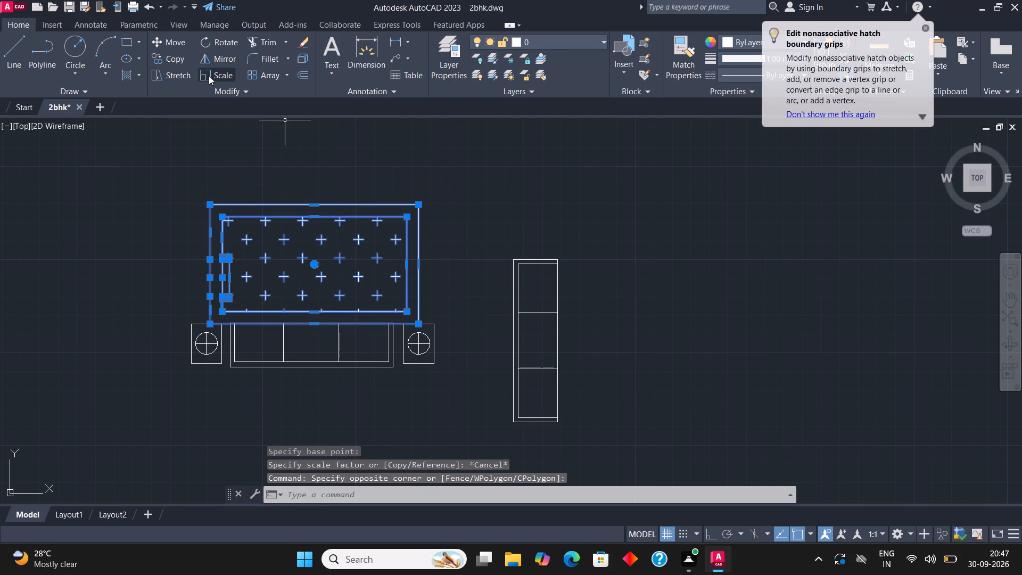
left_click(209, 75)
left_click(309, 254)
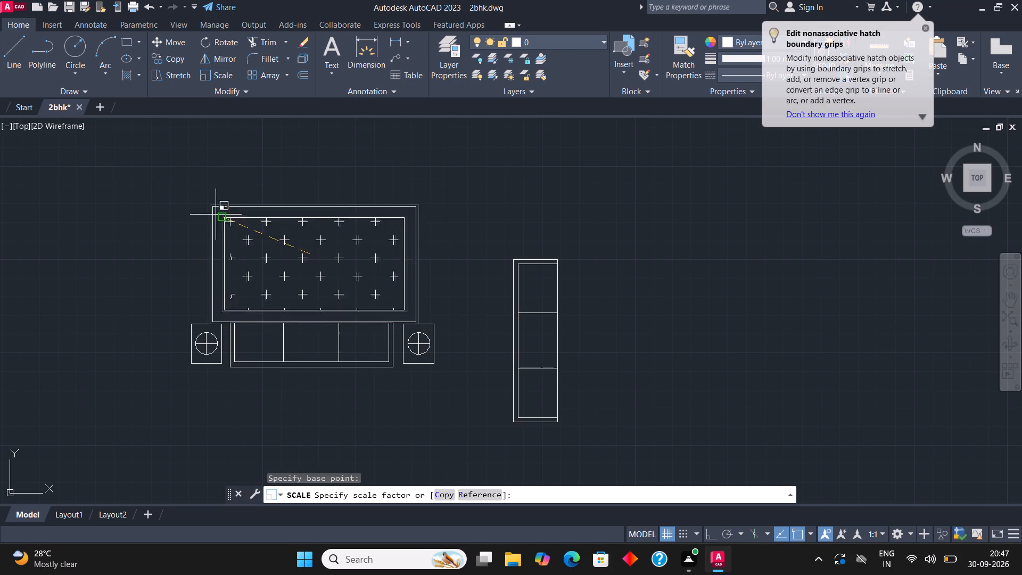
left_click(159, 199)
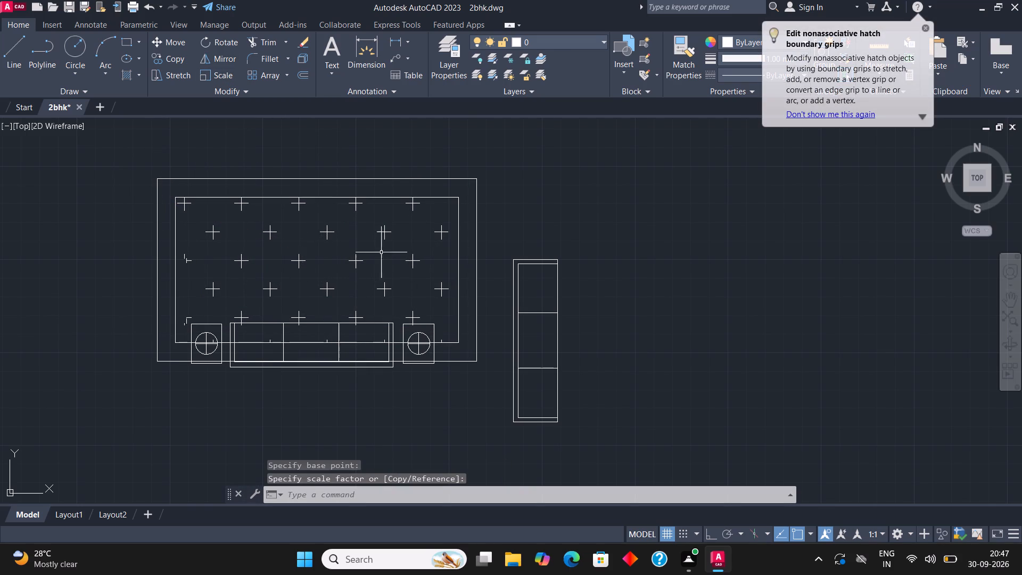
Move the enlarged carpet, including its left closing lines, into the empty space to the right of the vertical sofa.
left_click(374, 247)
left_click(303, 171)
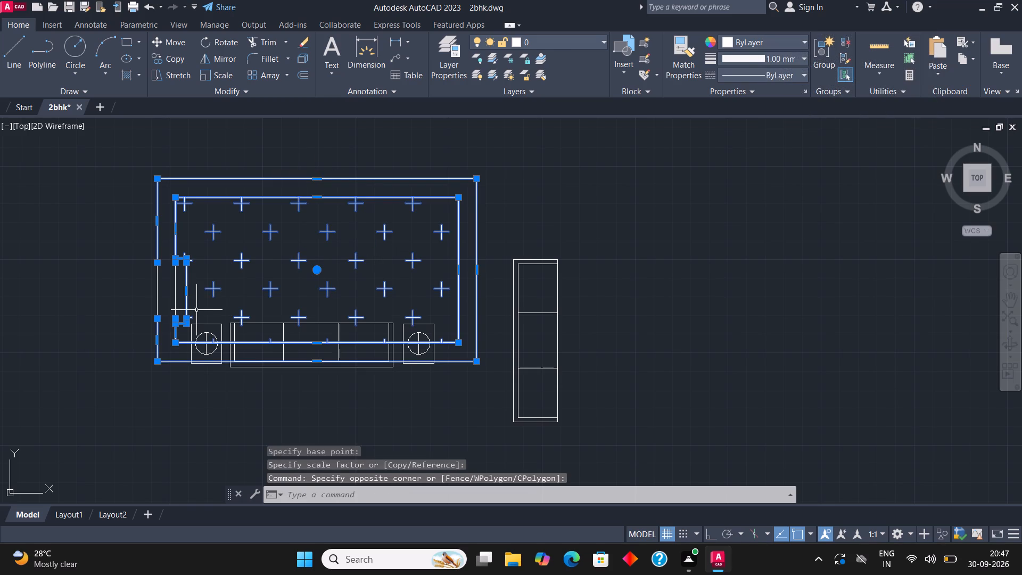
left_click(197, 309)
left_click(135, 289)
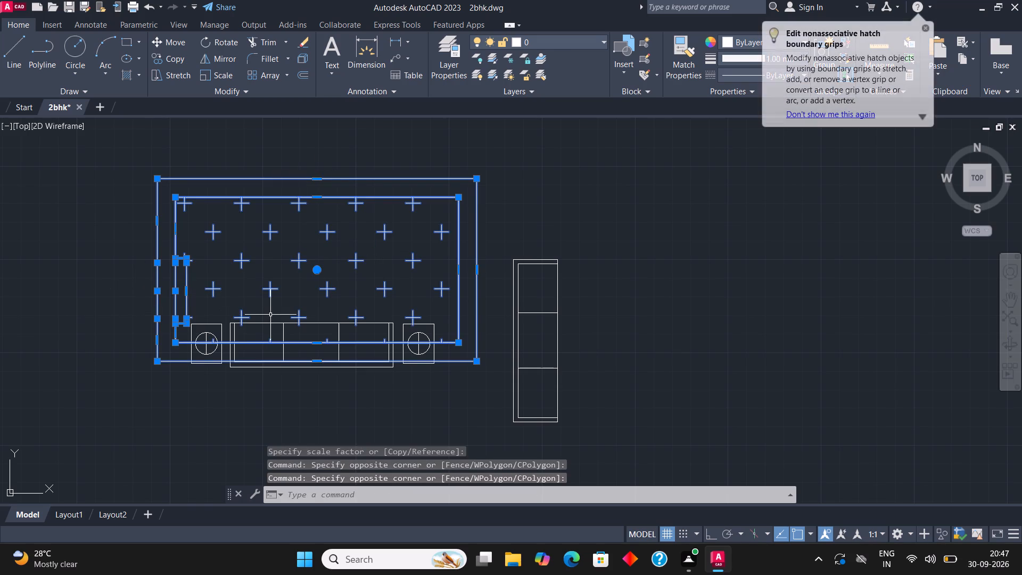
key("m")
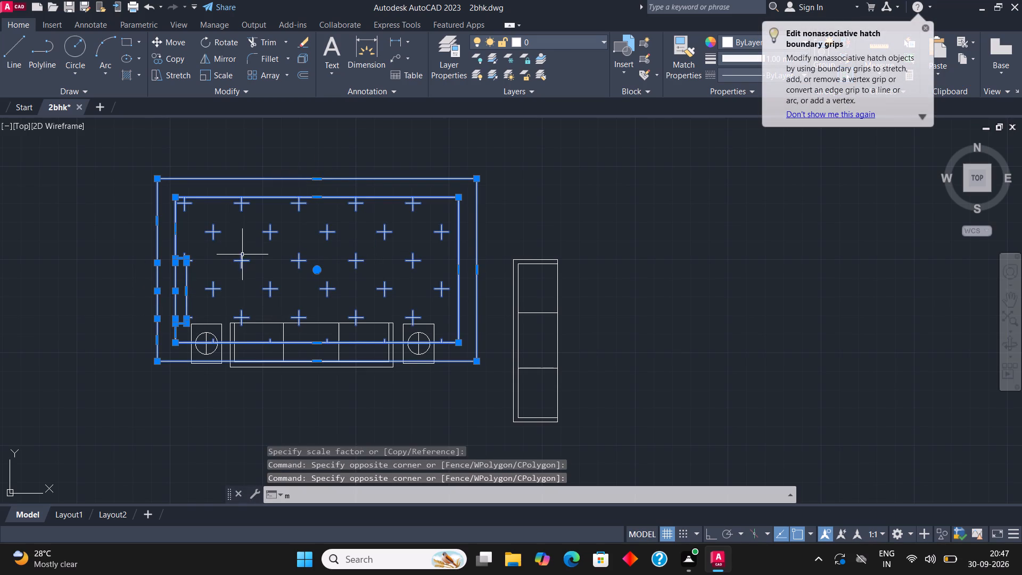
key("Return")
left_click(245, 261)
scroll(222, 257, "down", 2)
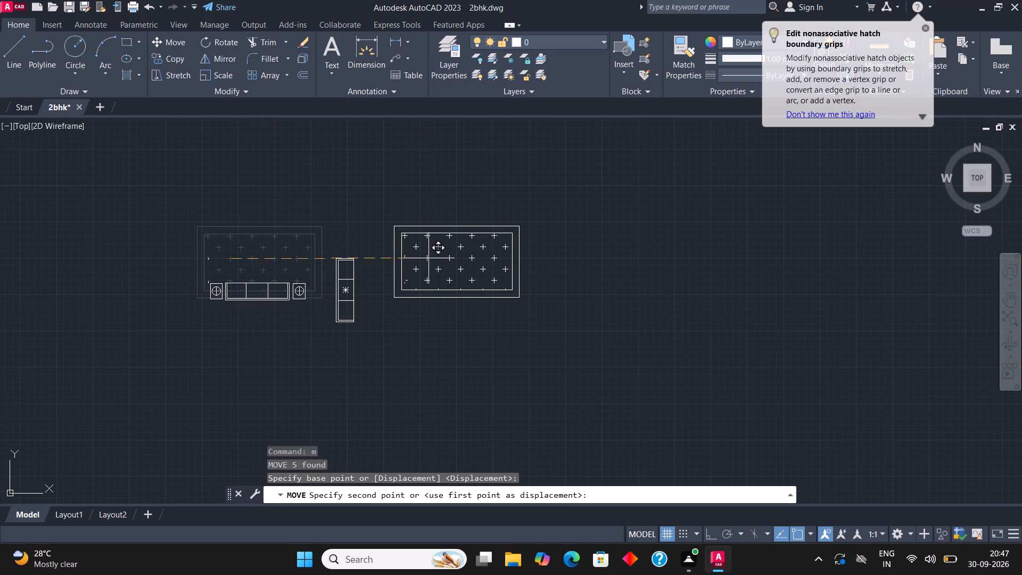
left_click(428, 258)
key("space")
scroll(252, 311, "up", 1)
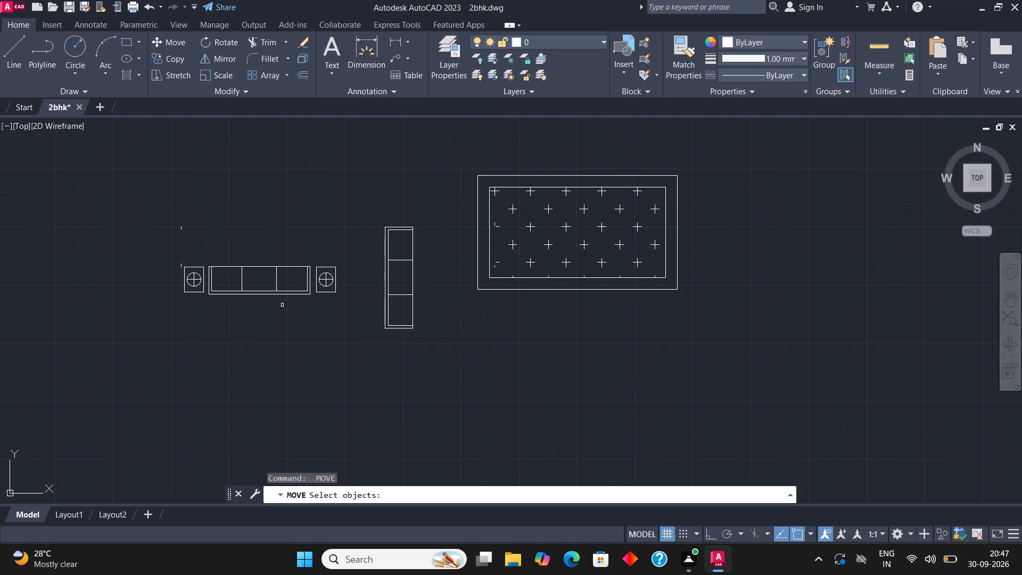
key("Escape")
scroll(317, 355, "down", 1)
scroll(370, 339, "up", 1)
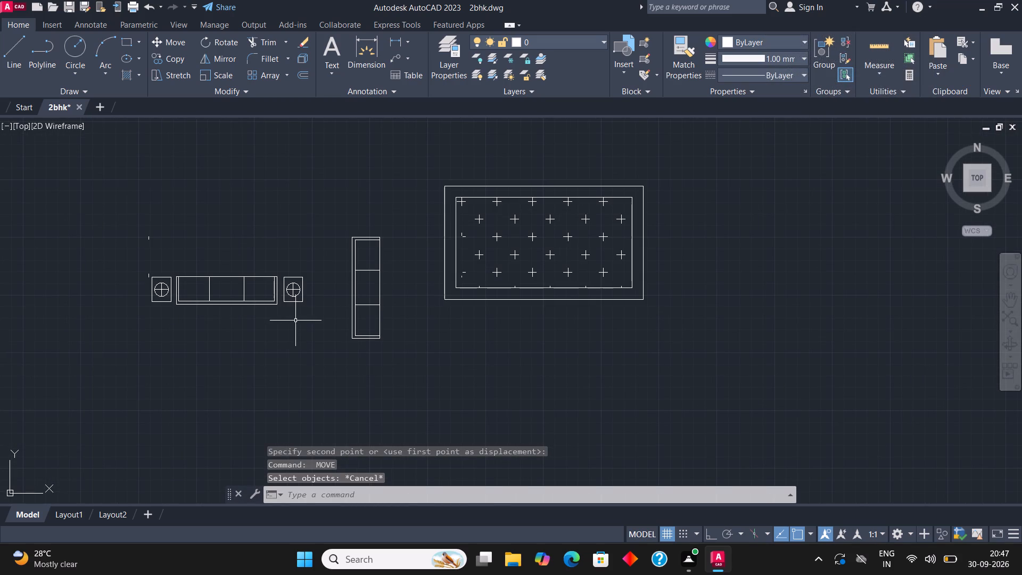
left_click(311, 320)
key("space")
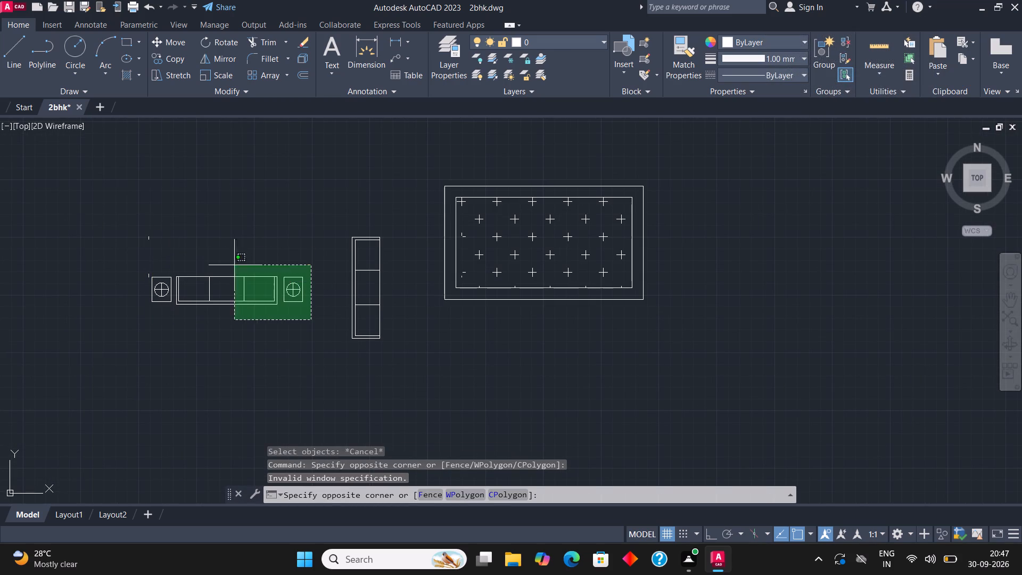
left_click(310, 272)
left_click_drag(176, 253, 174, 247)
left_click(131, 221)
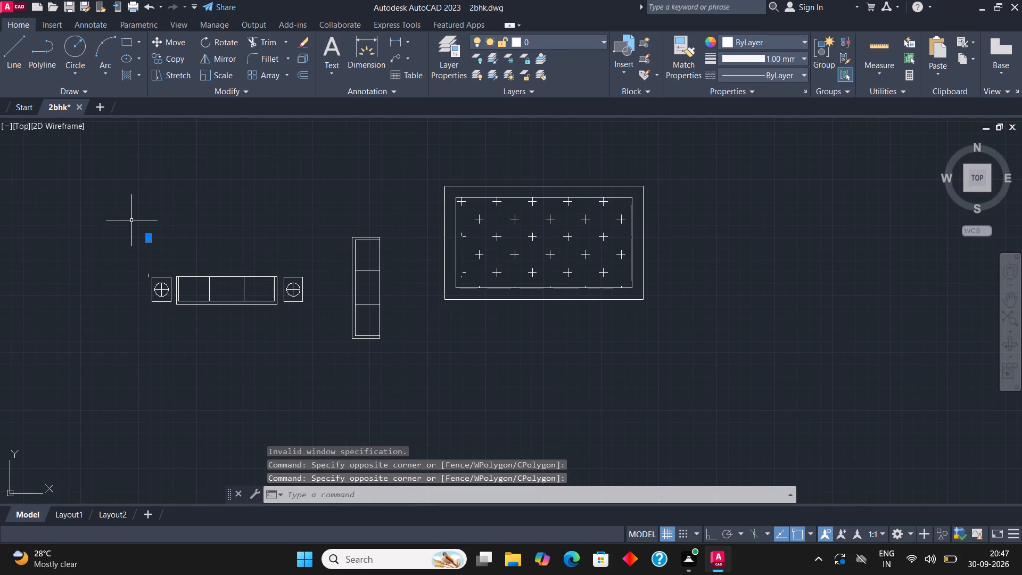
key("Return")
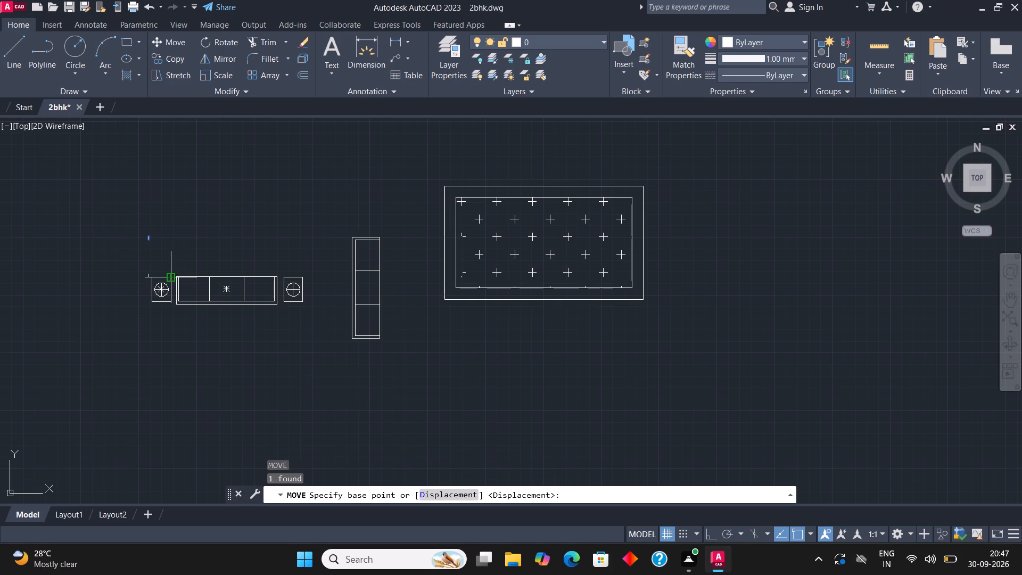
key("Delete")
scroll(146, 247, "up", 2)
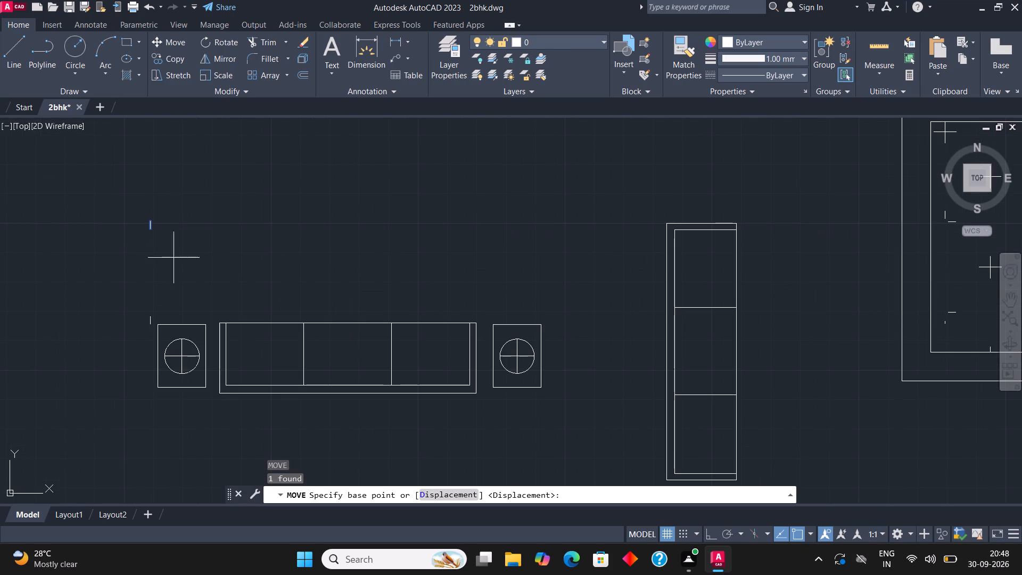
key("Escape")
Delete the two short leftover line fragments above the side table to the left of the horizontal sofa.
left_click_drag(182, 258, 179, 252)
left_click(136, 199)
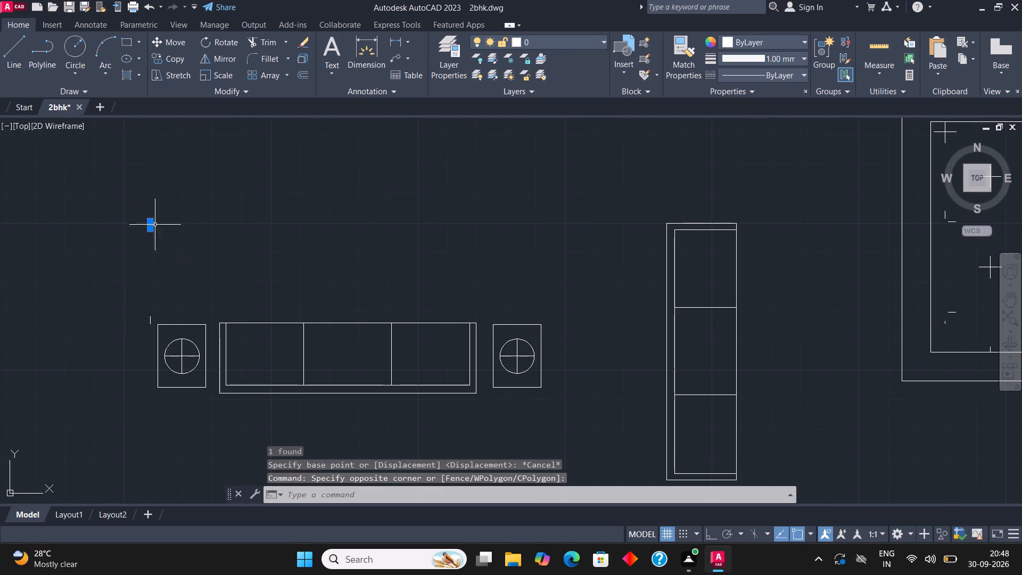
key("Delete")
left_click(151, 322)
key("Delete")
scroll(166, 257, "down", 2)
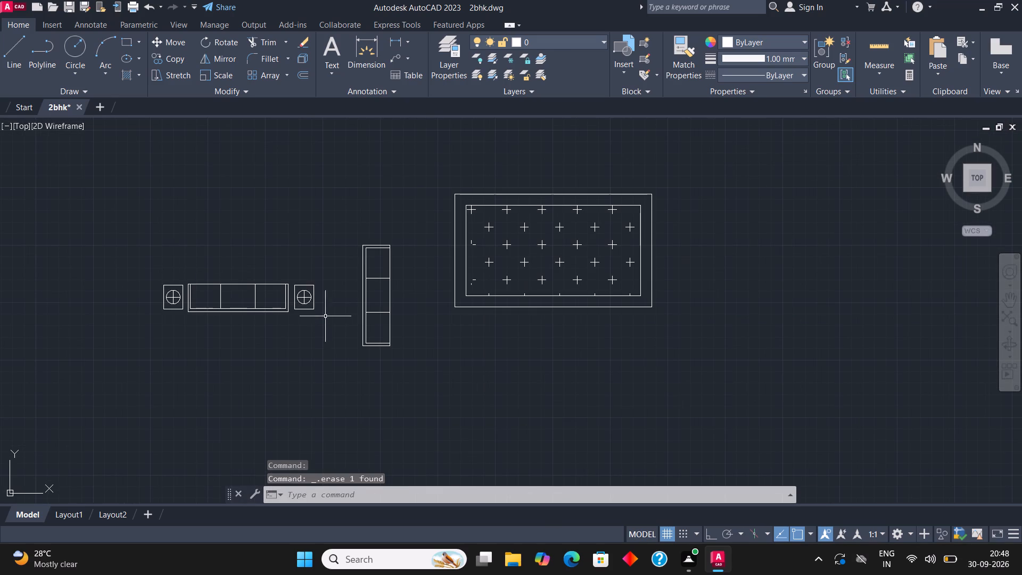
Move the horizontal three-seat sofa and its two side tables together against the lower edge of the enlarged carpet.
left_click(329, 320)
left_click(114, 249)
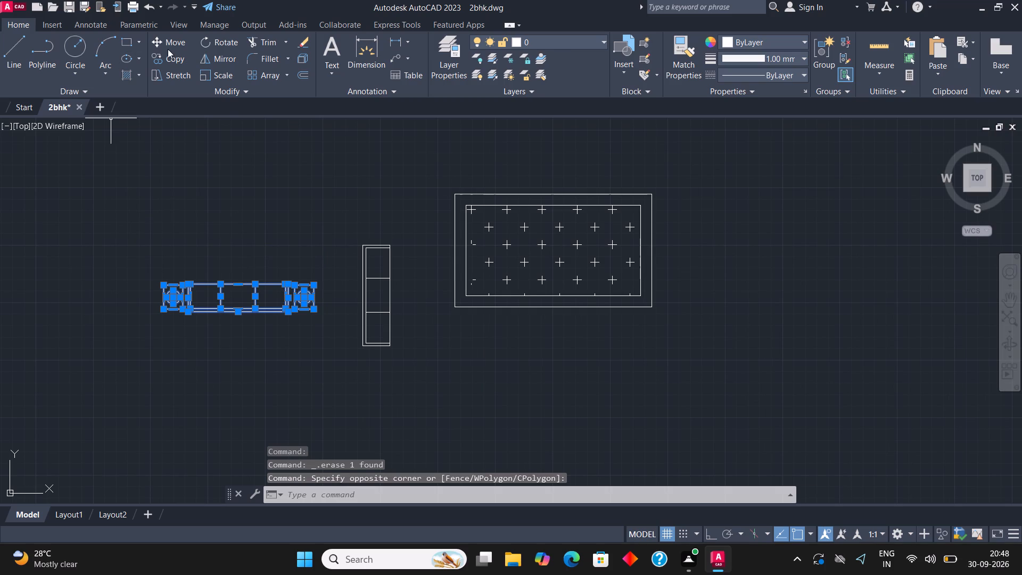
left_click(168, 48)
left_click(315, 282)
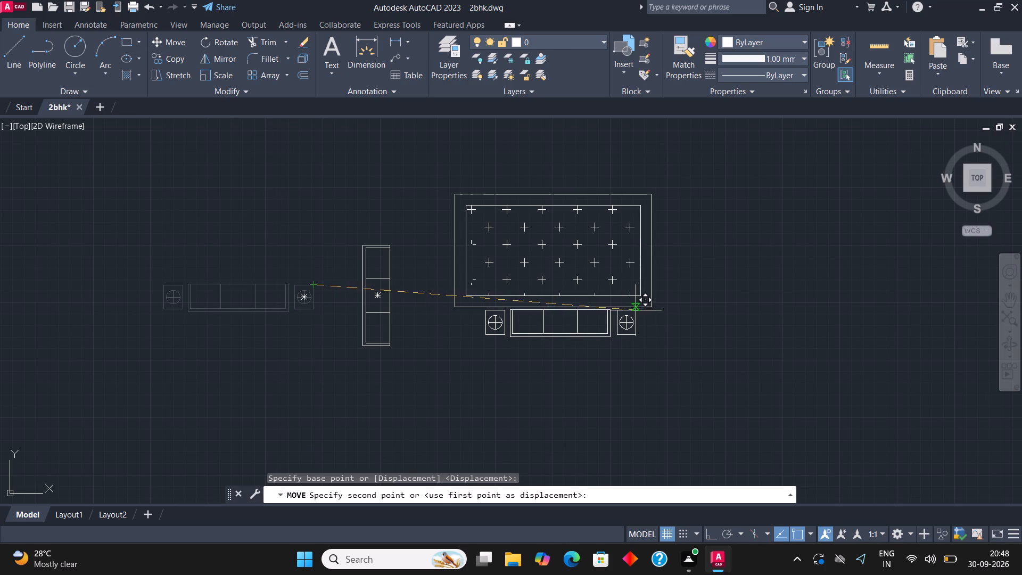
left_click(629, 312)
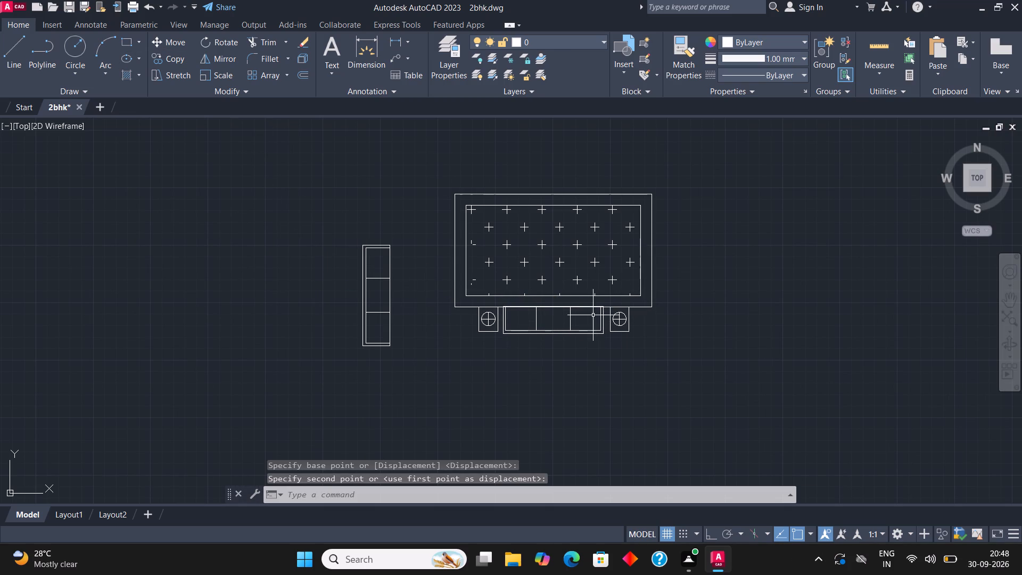
Move the vertical three-seat sofa against the carpet's left edge, with its backrest facing away from the carpet.
scroll(469, 385, "down", 5)
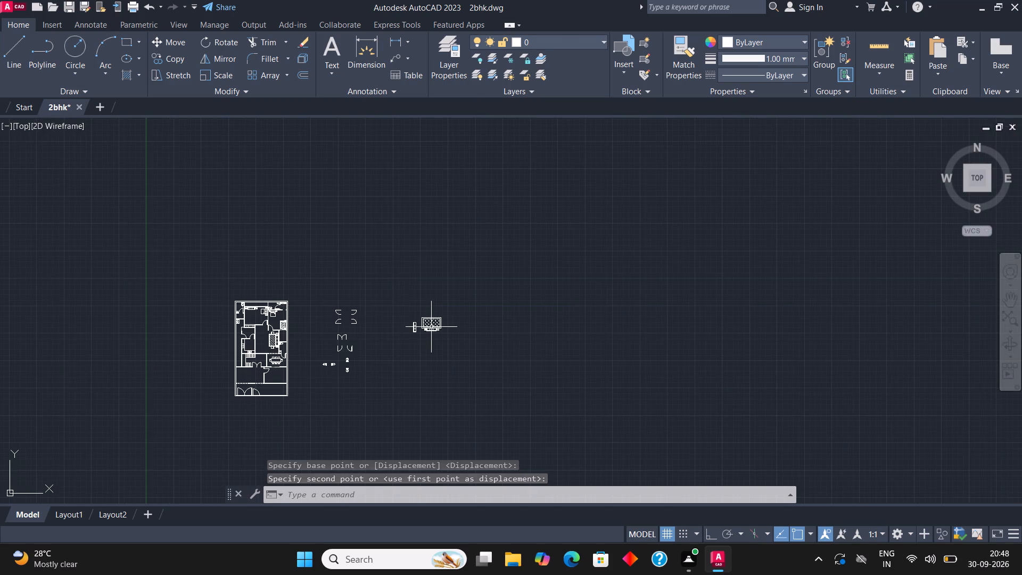
scroll(431, 327, "up", 2)
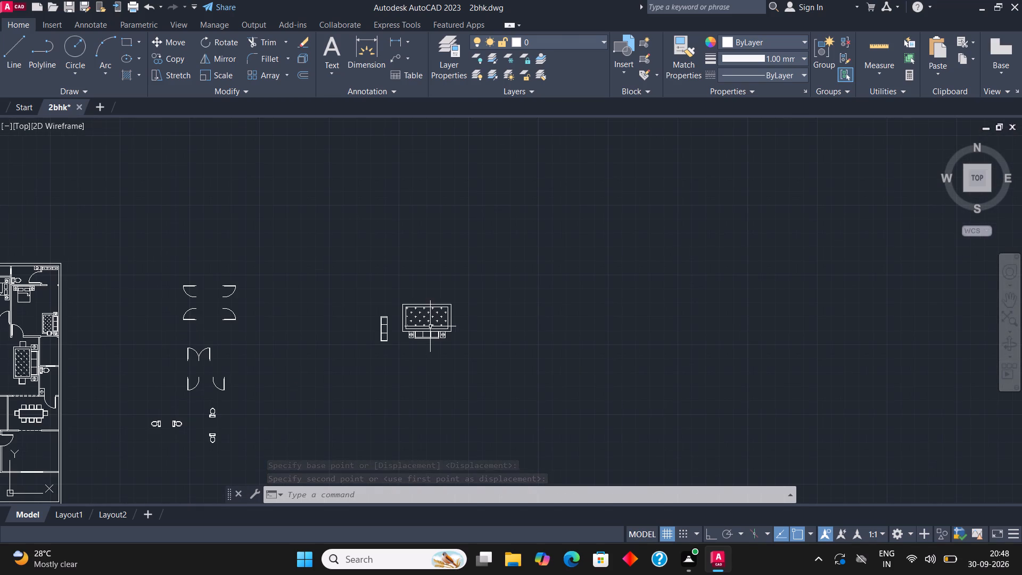
scroll(391, 331, "up", 3)
left_click(375, 429)
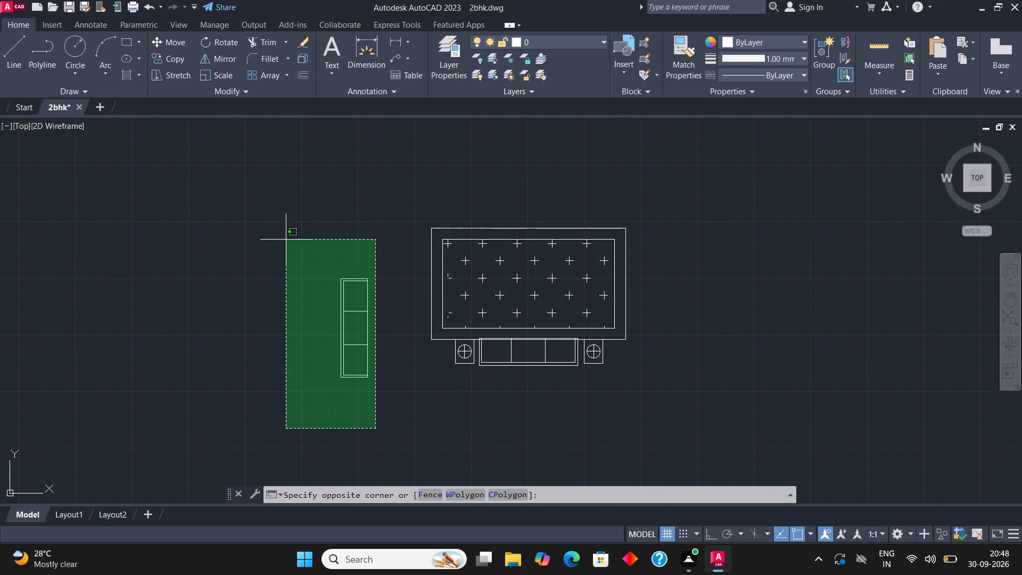
left_click(286, 240)
key("m")
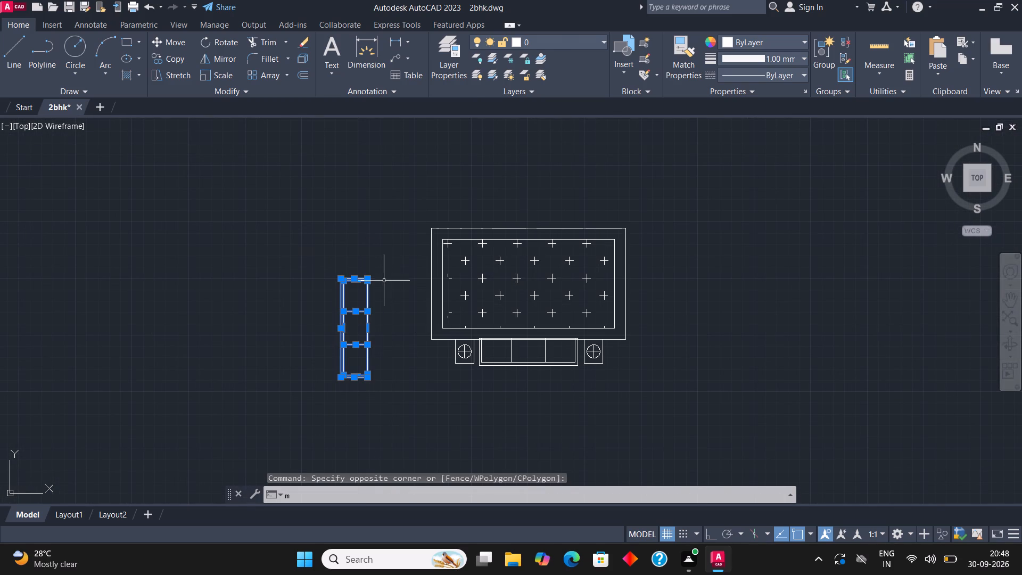
key("Return")
left_click(368, 282)
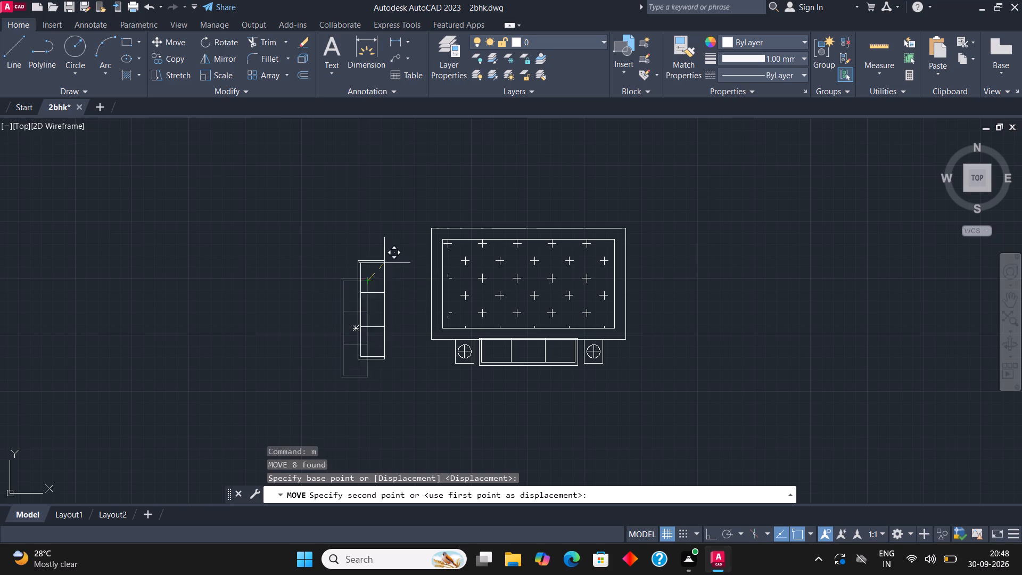
left_click(428, 238)
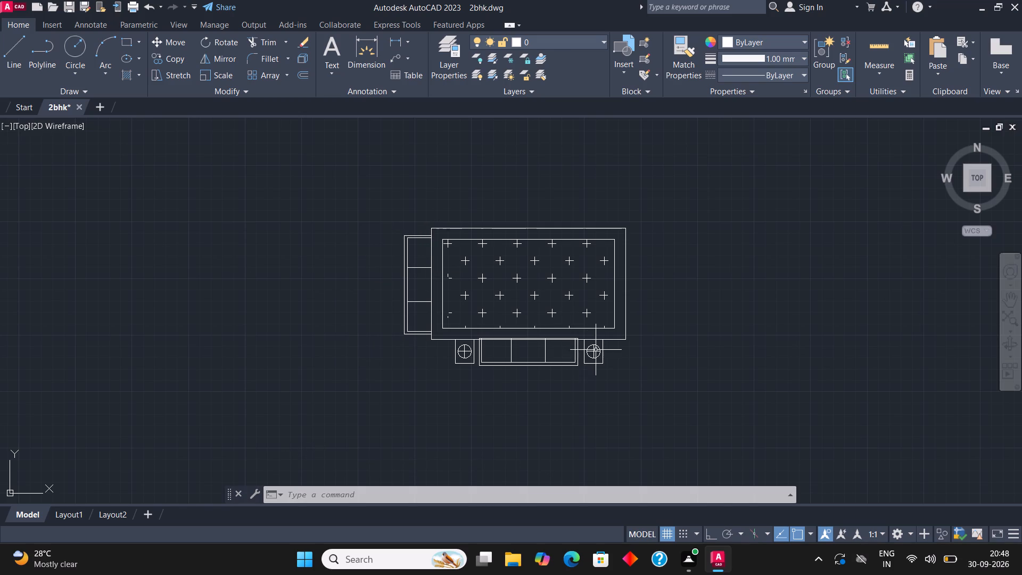
Mirror the vertical three-seat sofa about the carpet's vertical centre line onto its opposite edge, keeping the original sofa.
scroll(432, 282, "up", 2)
left_click(415, 412)
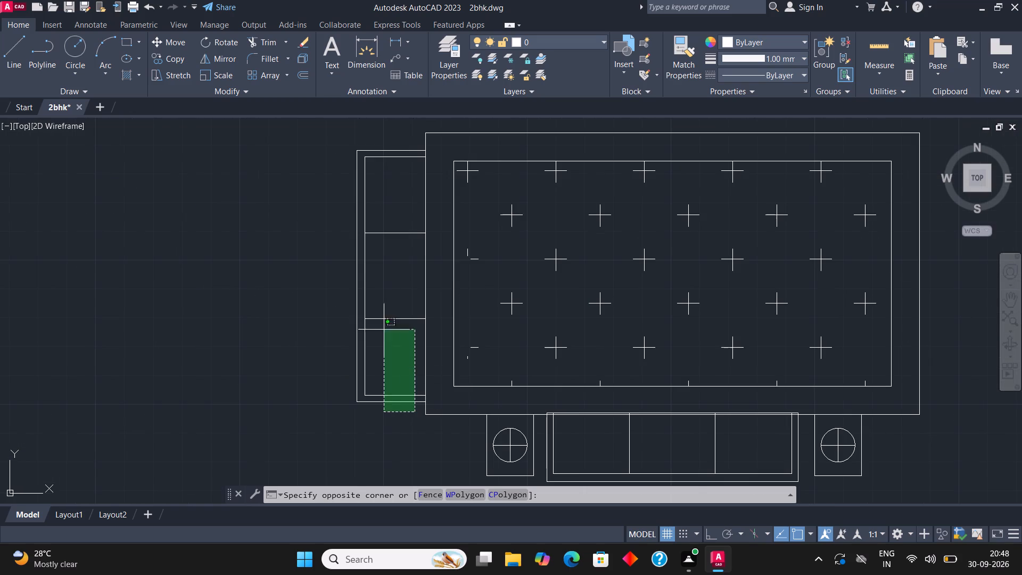
left_click(328, 149)
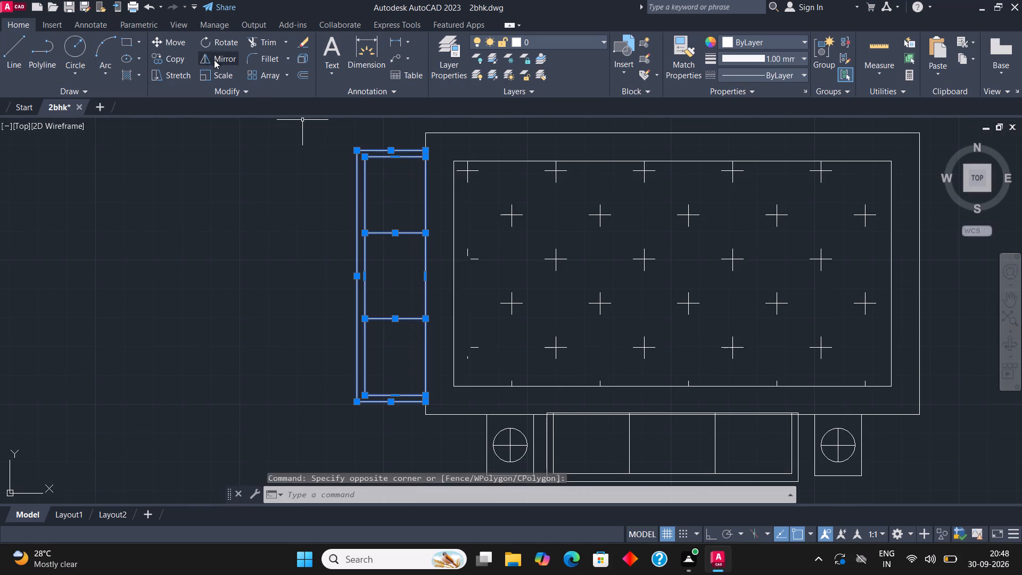
left_click(215, 59)
scroll(369, 306, "down", 1)
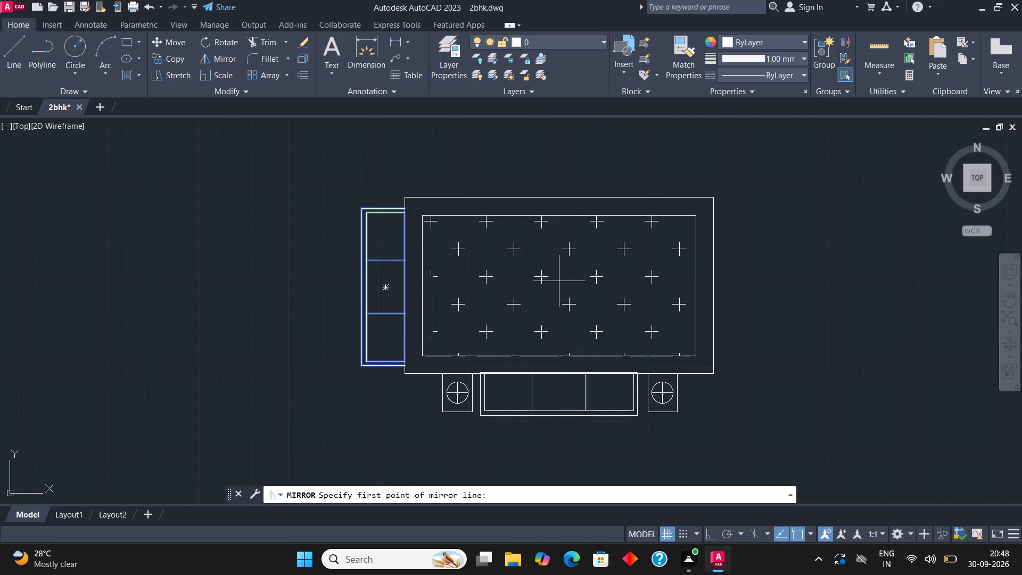
left_click(559, 281)
key("F8")
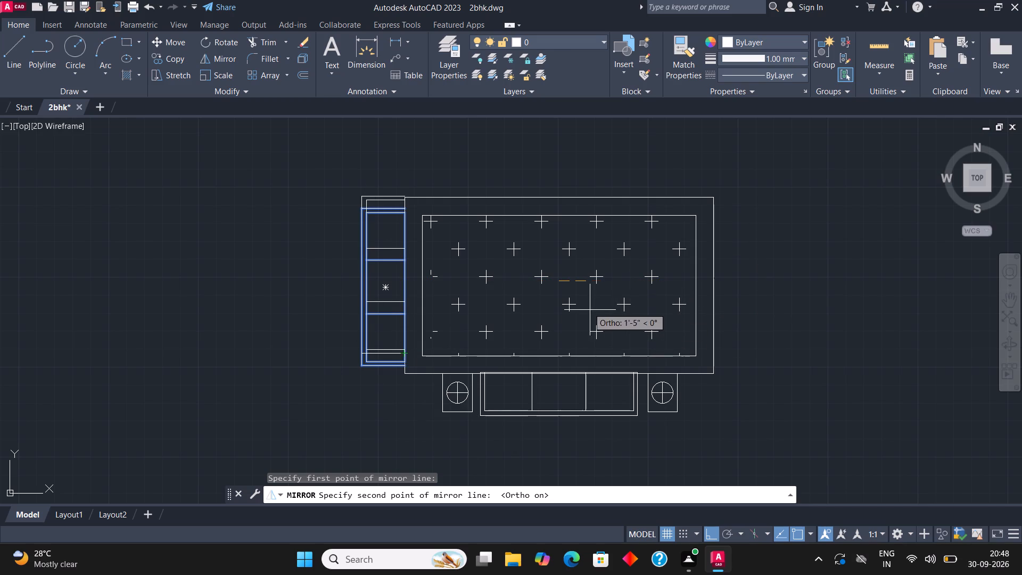
left_click(561, 254)
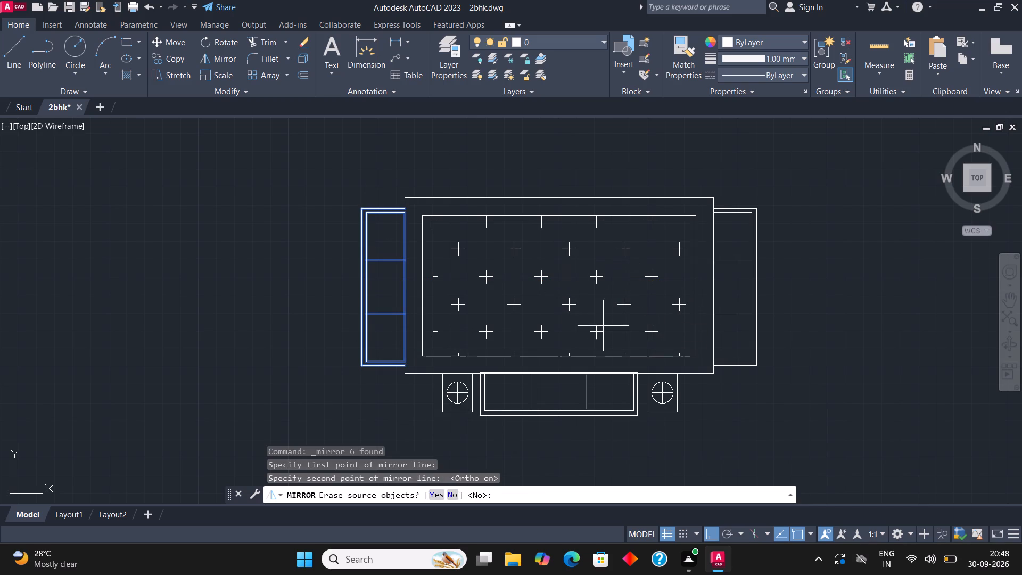
left_click(454, 491)
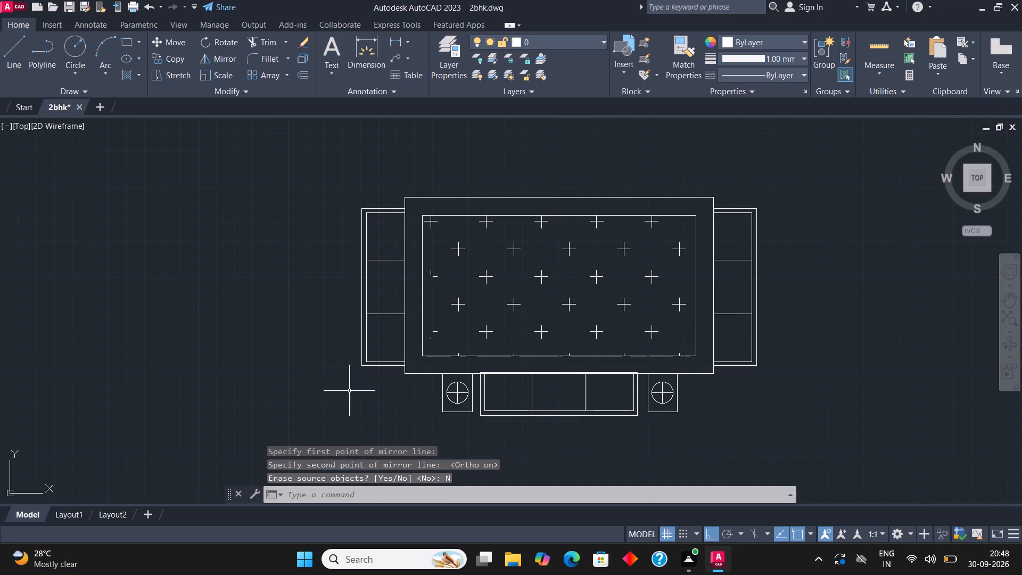
Move the whole seating set, with carpet, three sofas and side tables, to just outside the lower right of the floor plan.
scroll(355, 261, "down", 3)
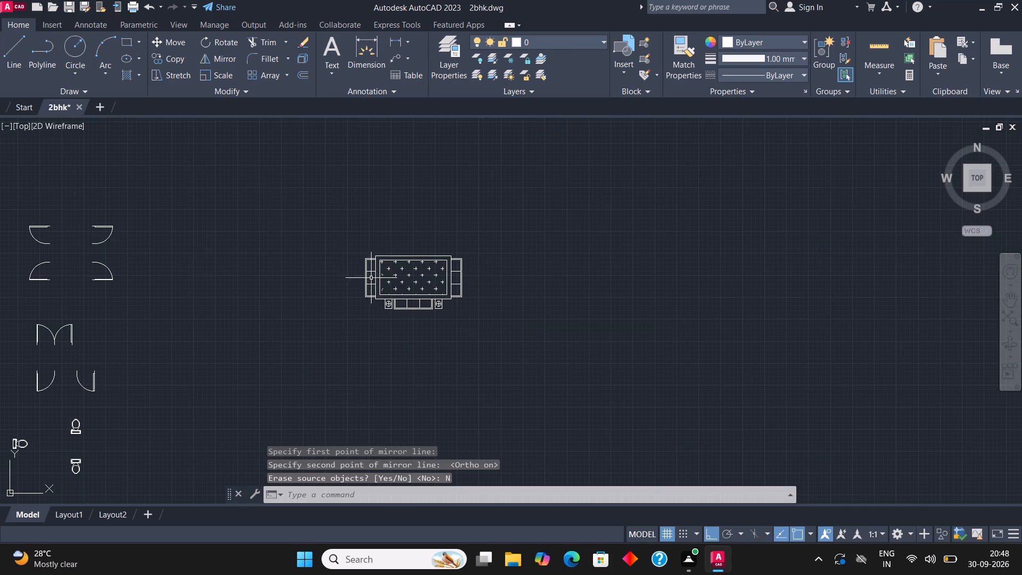
scroll(501, 300, "down", 3)
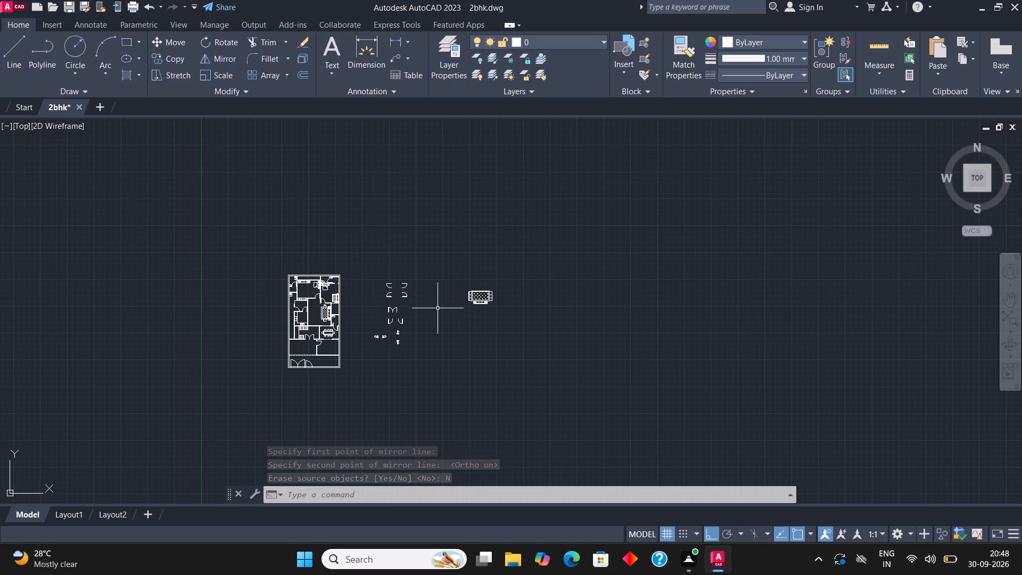
scroll(438, 308, "up", 1)
left_click(570, 325)
left_click(450, 245)
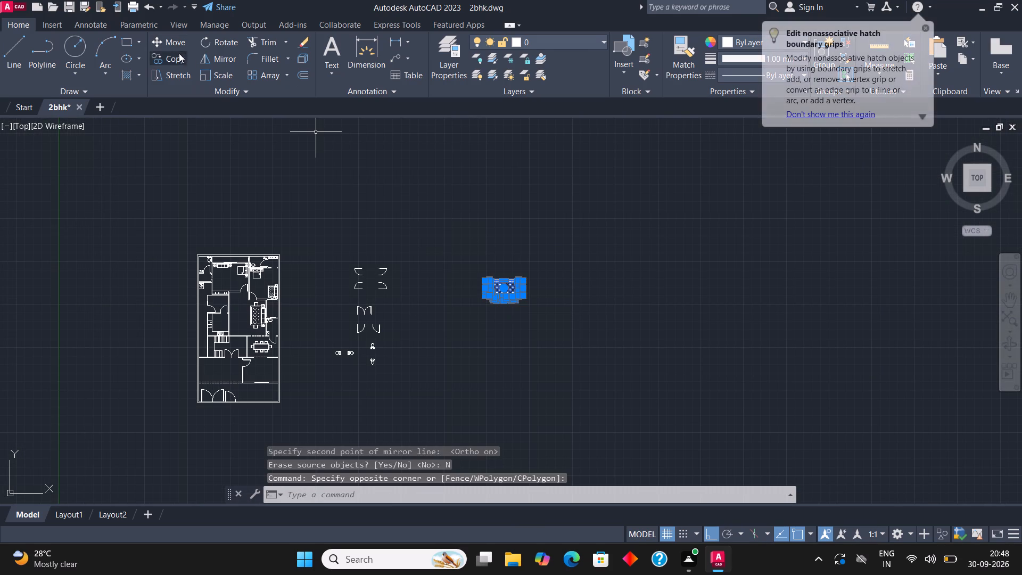
left_click(177, 43)
scroll(476, 273, "up", 2)
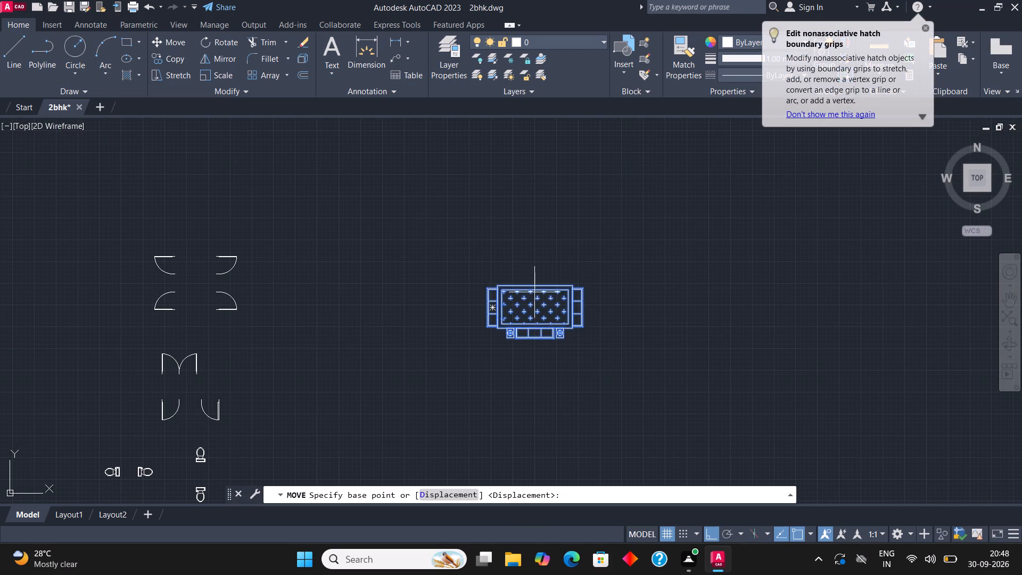
left_click(539, 303)
scroll(591, 263, "down", 4)
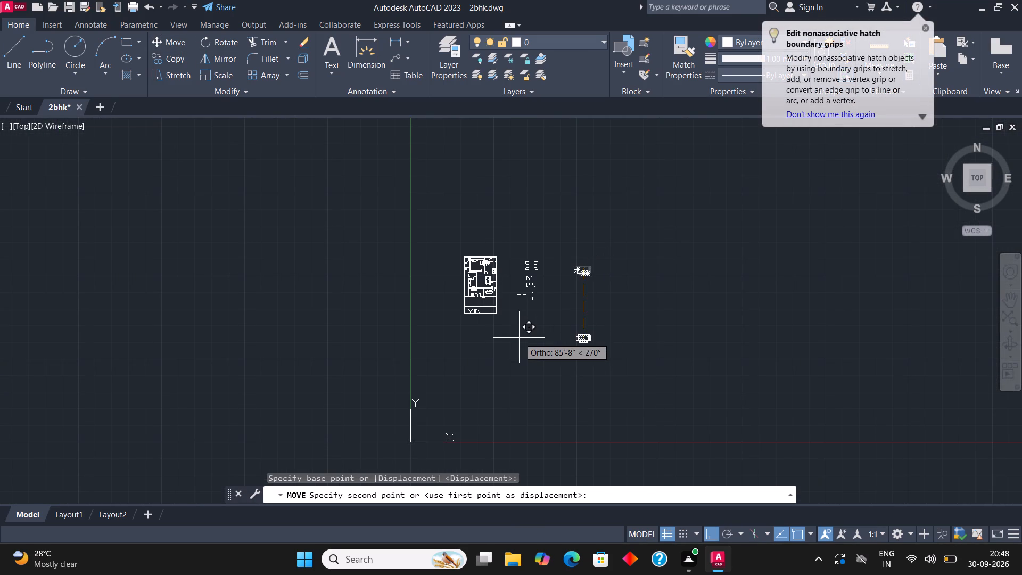
key("F8")
scroll(474, 326, "up", 5)
scroll(475, 325, "down", 2)
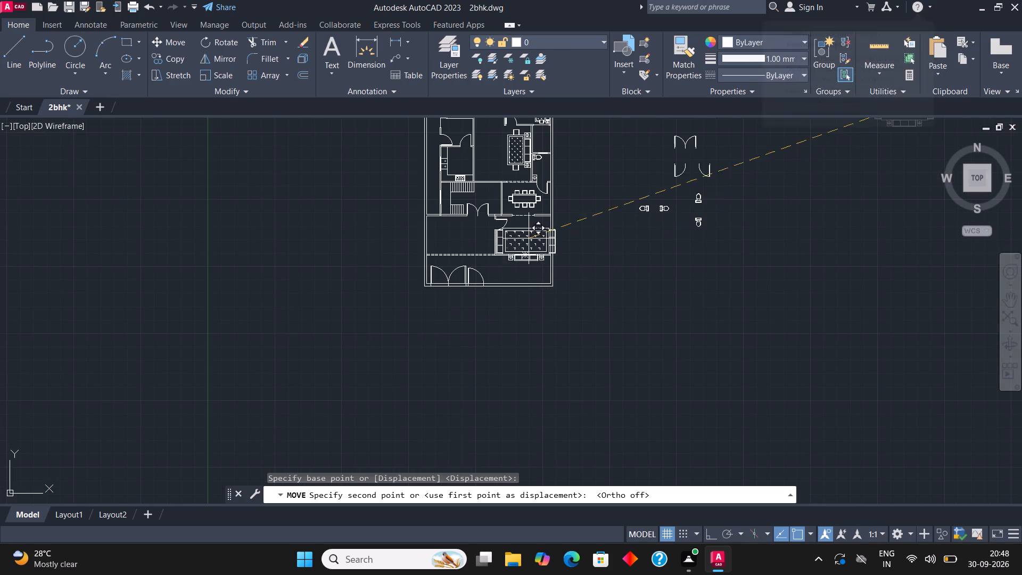
scroll(529, 234, "up", 3)
scroll(443, 318, "down", 1)
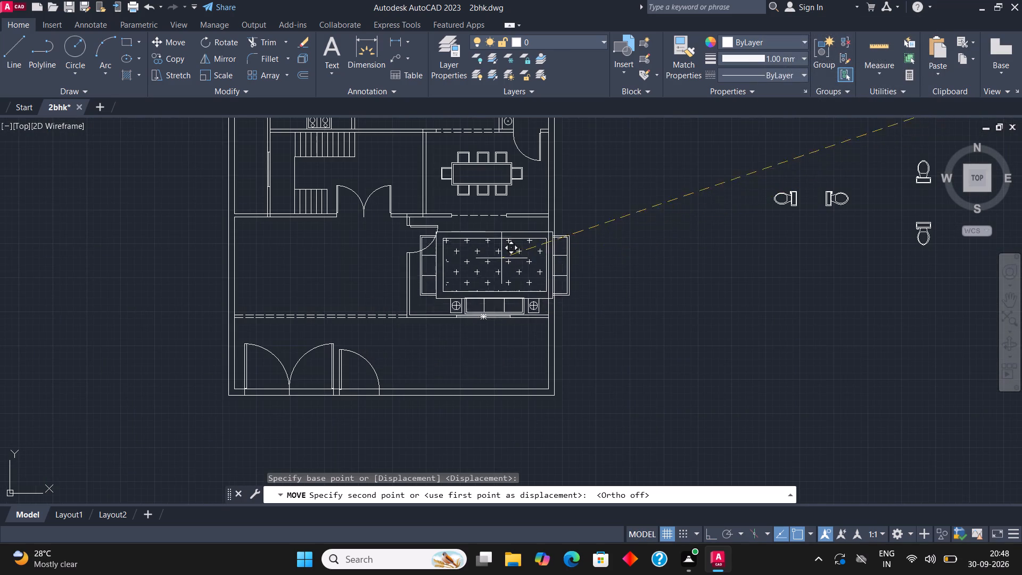
scroll(461, 262, "down", 2)
scroll(532, 270, "up", 3)
left_click(549, 281)
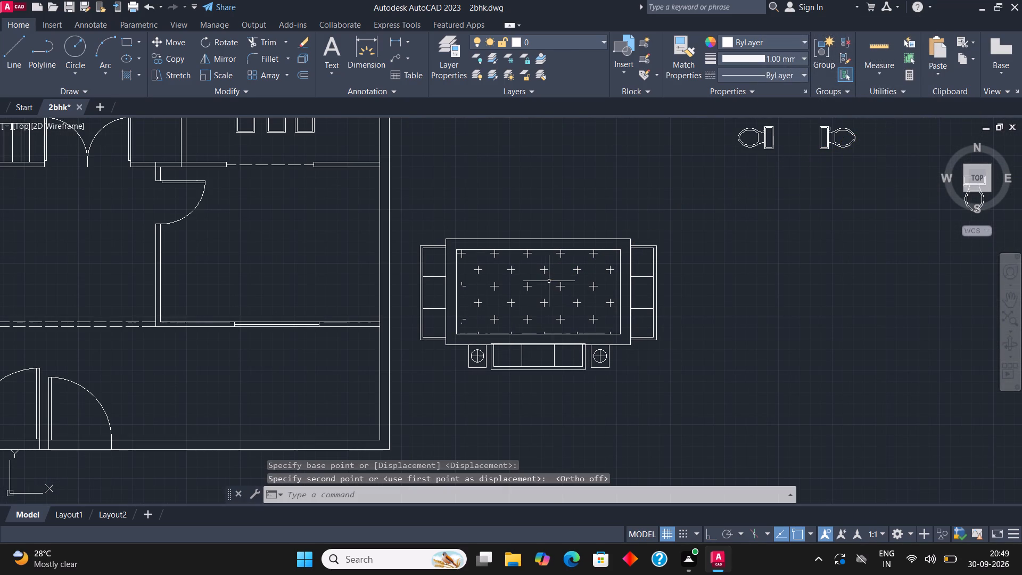
Scale the whole seating set down freehand to roughly 70 percent of its size so it fits the front room.
left_click(685, 414)
left_click(413, 183)
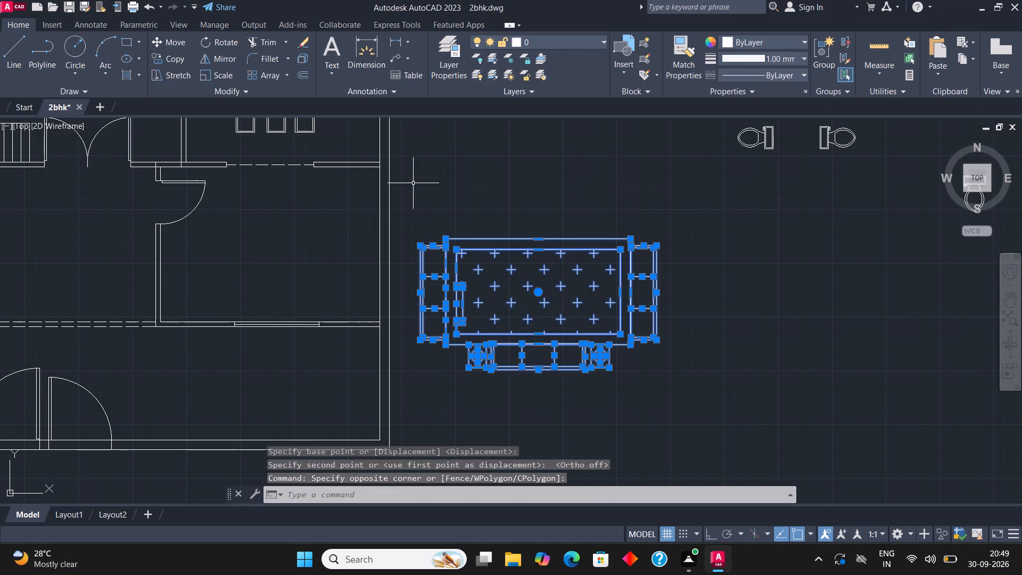
left_click(227, 76)
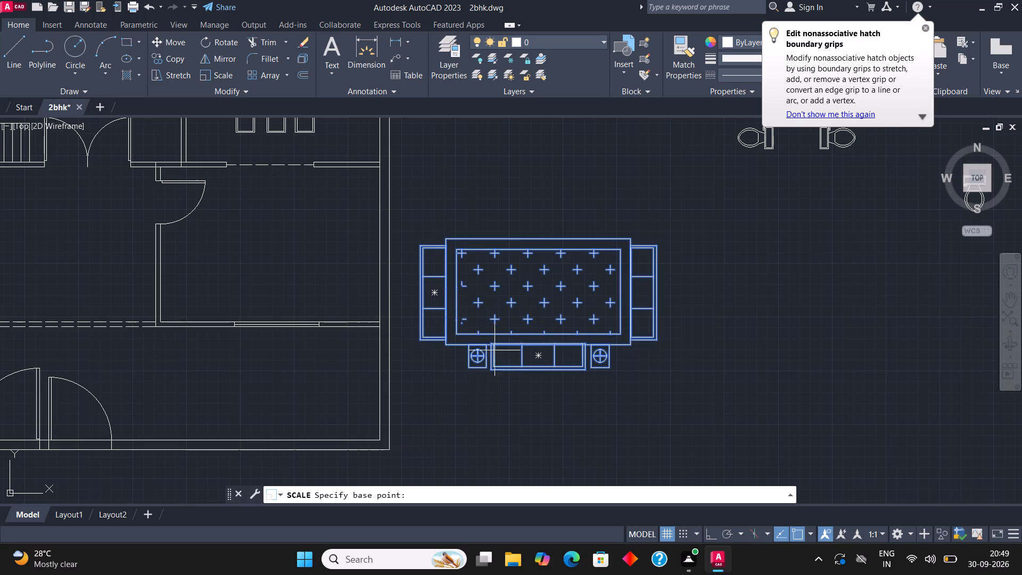
left_click(508, 334)
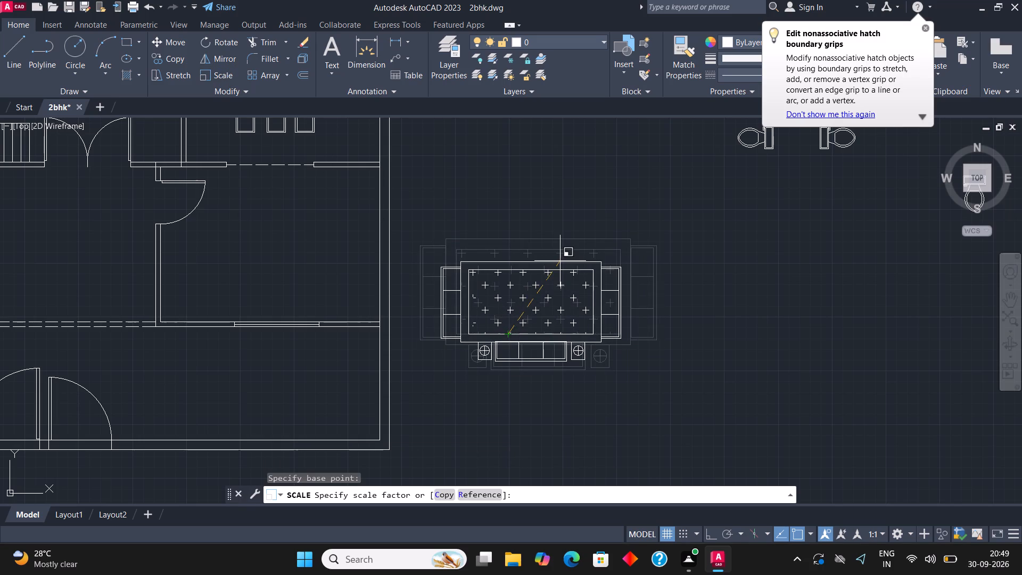
left_click(553, 266)
Move the reduced seating set into the room below the dining area, with its horizontal sofa near the window wall.
left_click(638, 382)
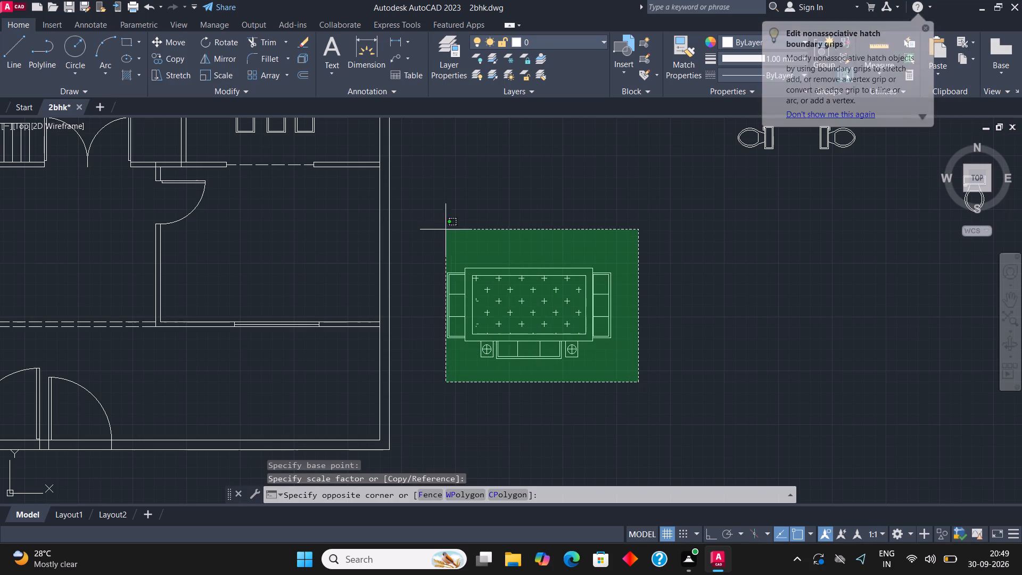
left_click(409, 233)
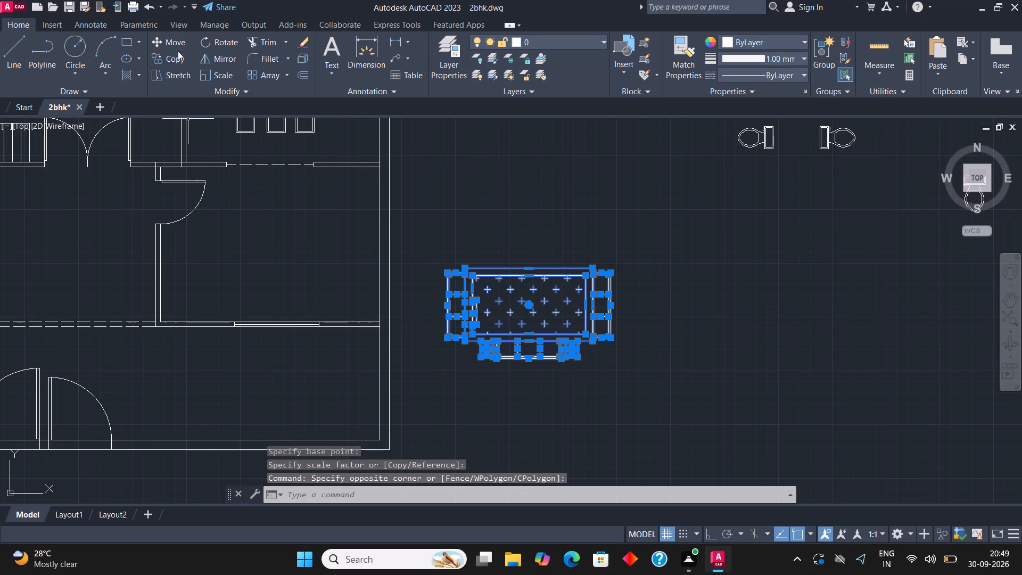
left_click(178, 43)
left_click(514, 327)
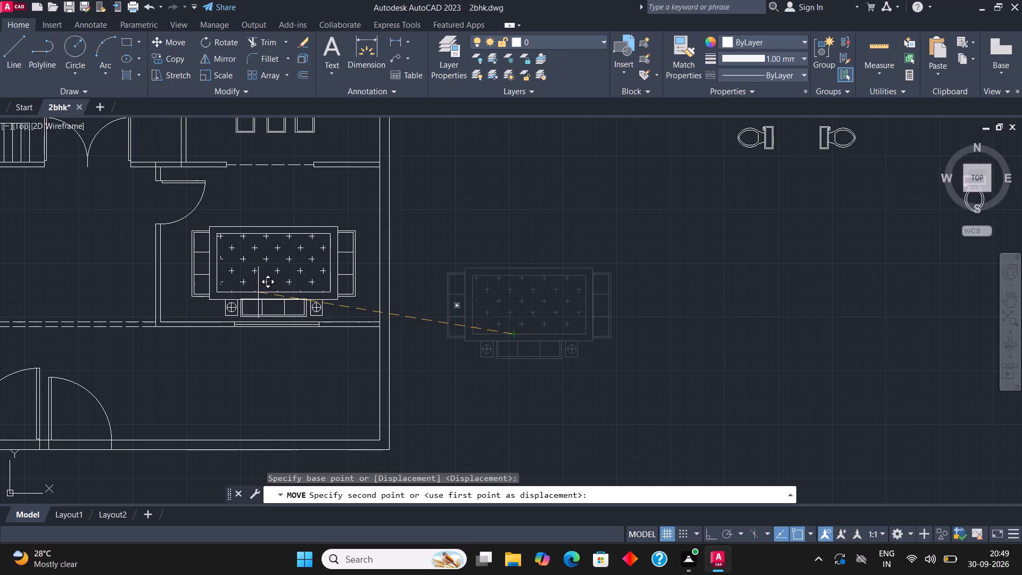
left_click(258, 291)
Insert the Vehicles - Imperial block from the tool palettes into the empty space left of the floor plan.
scroll(455, 307, "down", 2)
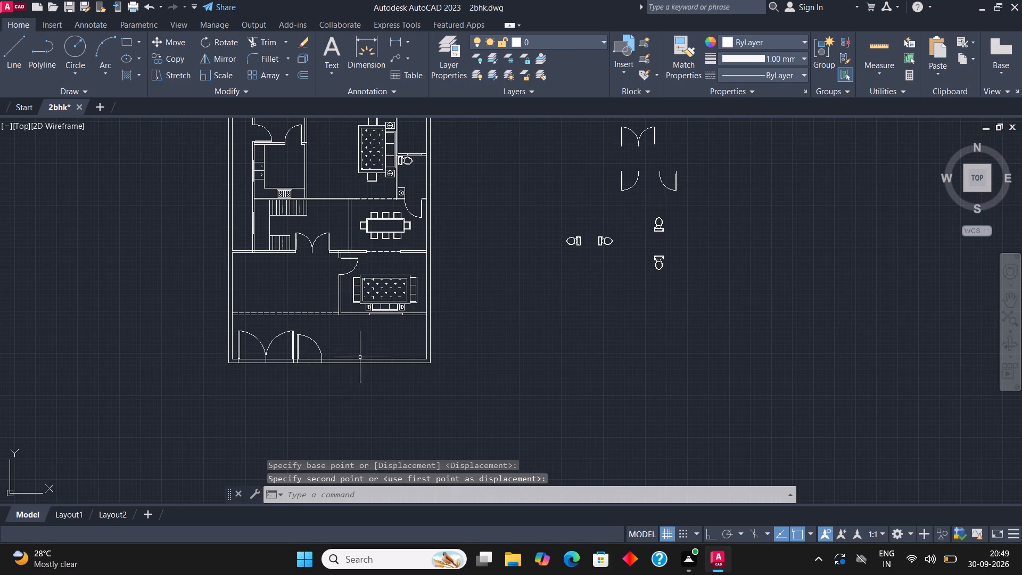
scroll(388, 388, "down", 1)
scroll(381, 374, "up", 1)
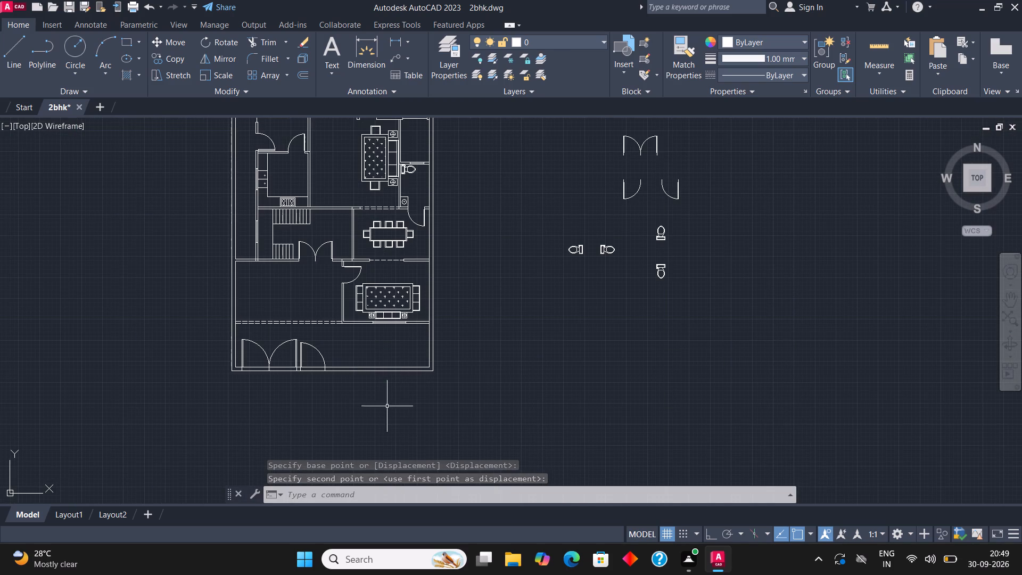
type("too")
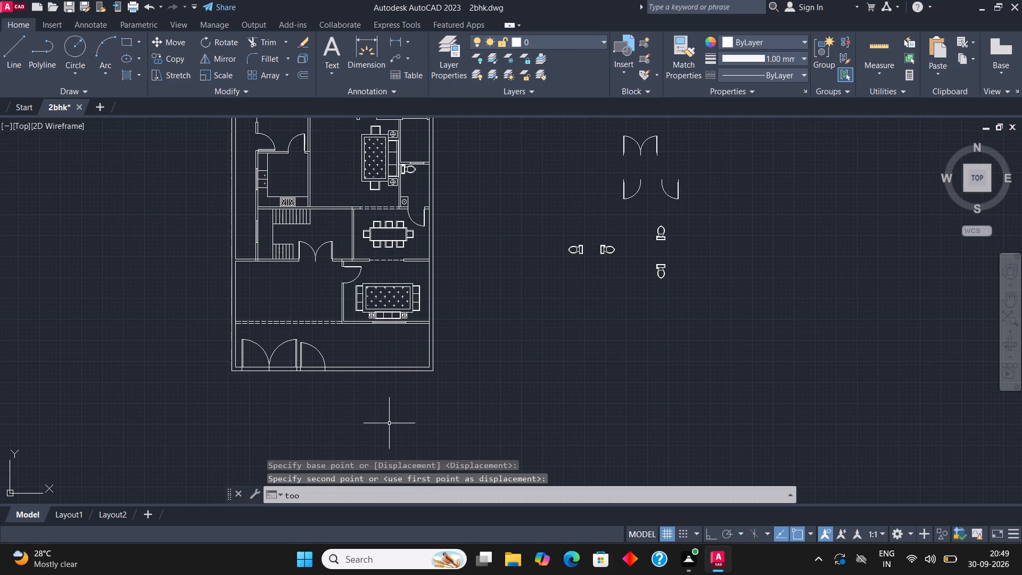
left_click(314, 366)
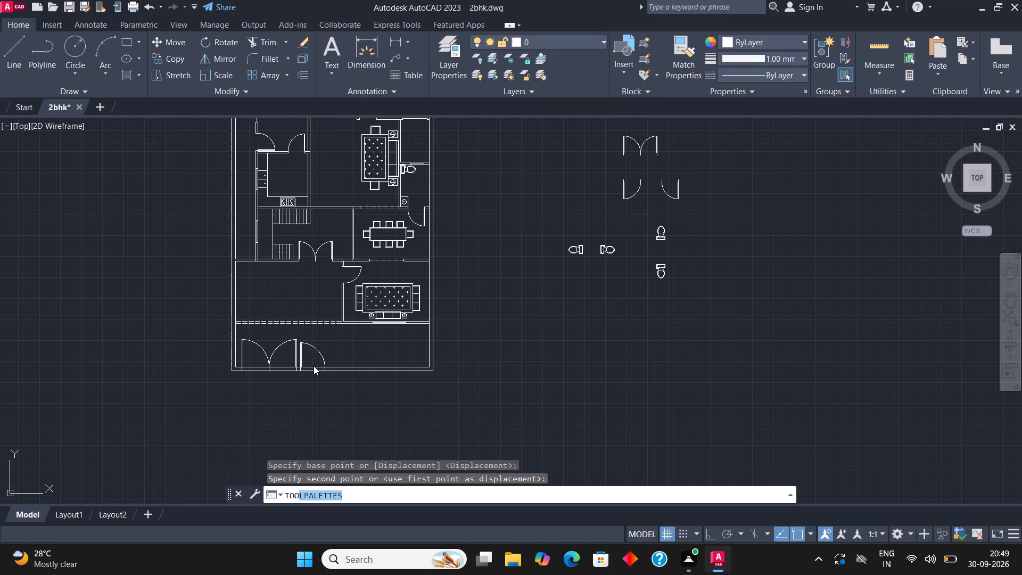
left_click(559, 301)
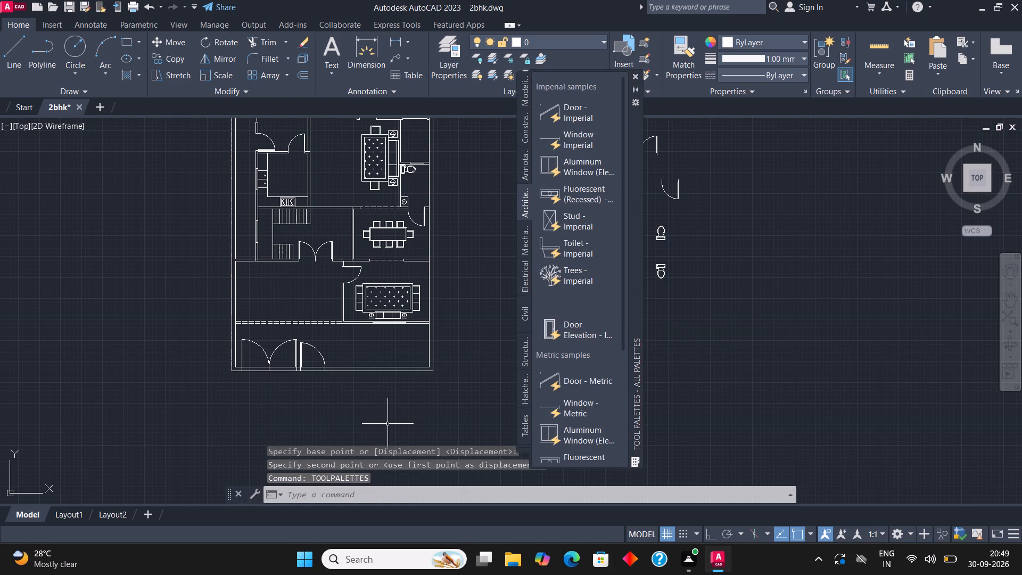
left_click(95, 319)
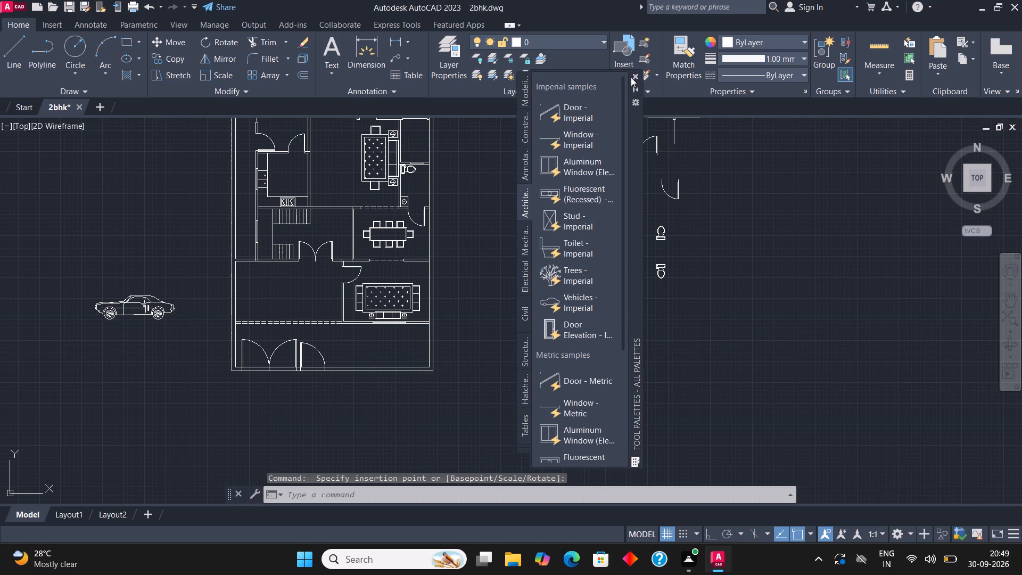
left_click(633, 76)
Switch the inserted vehicle block from its side view to the sports car's top view.
scroll(651, 273, "down", 2)
scroll(462, 297, "up", 3)
left_click(382, 241)
left_click(359, 301)
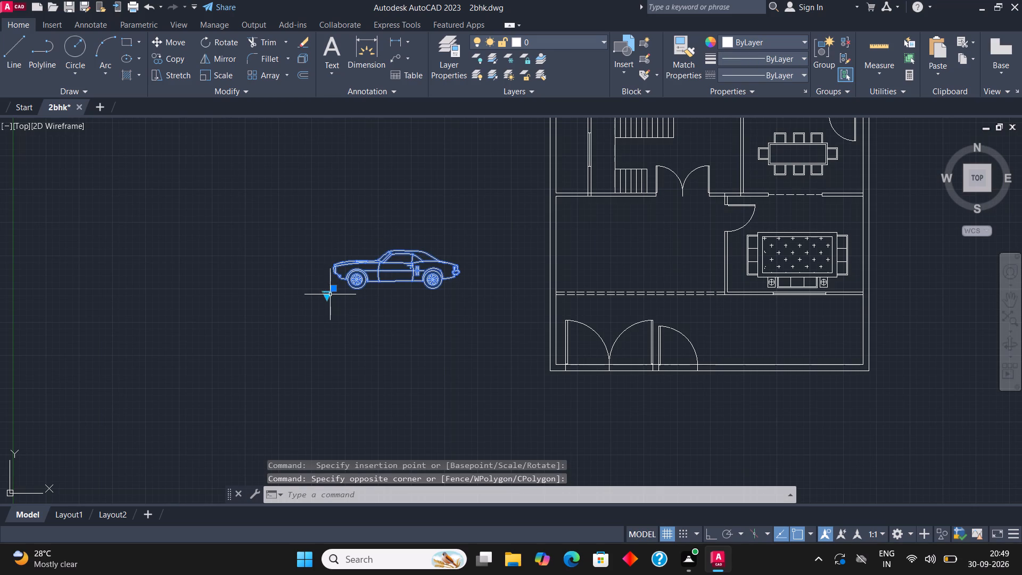
left_click(328, 297)
left_click(403, 324)
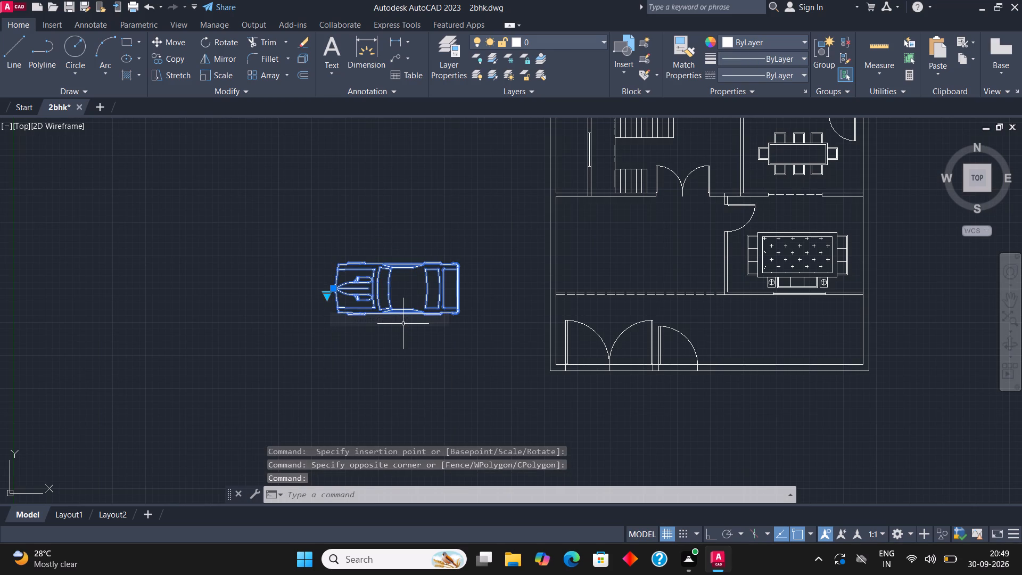
Rotate the top-view car a quarter turn clockwise so its front points toward the top of the plan.
left_click(235, 43)
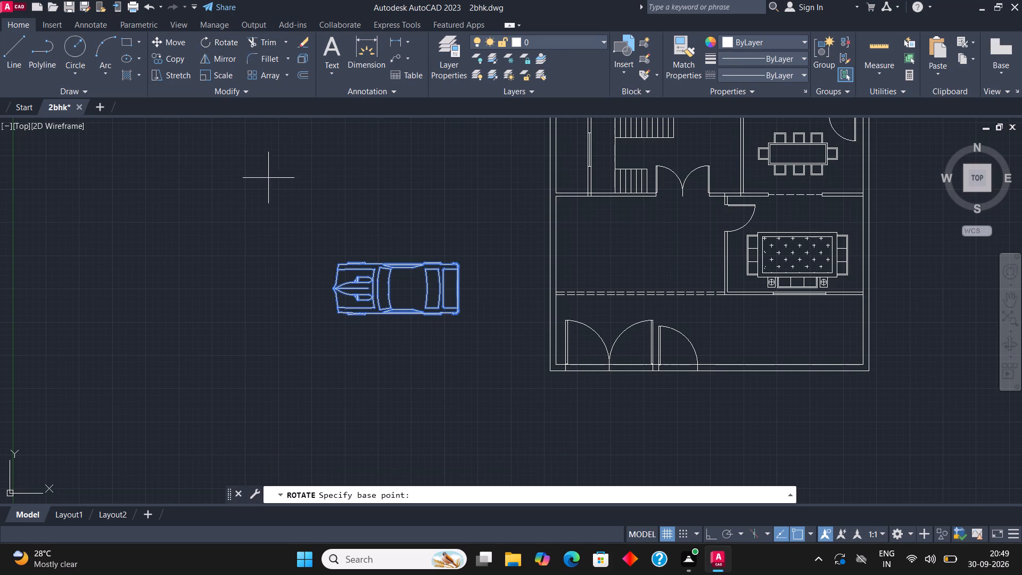
left_click(290, 213)
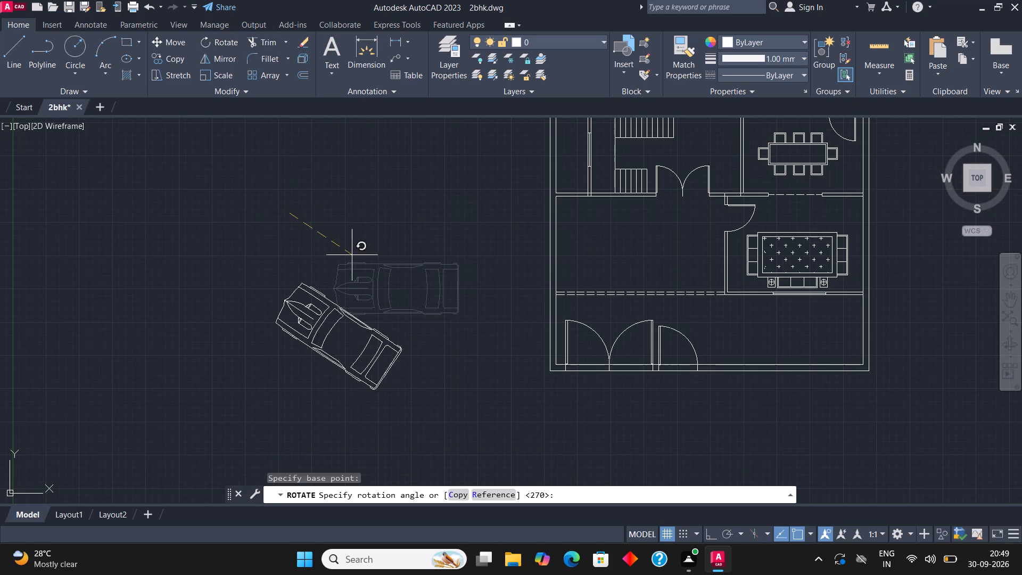
key("F8")
left_click(309, 340)
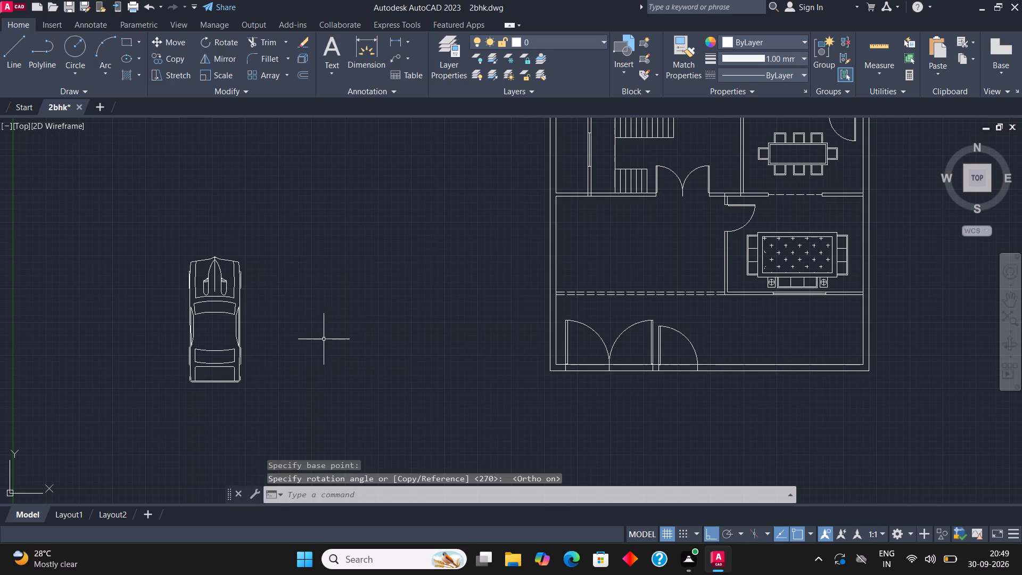
key("space")
scroll(377, 338, "down", 1)
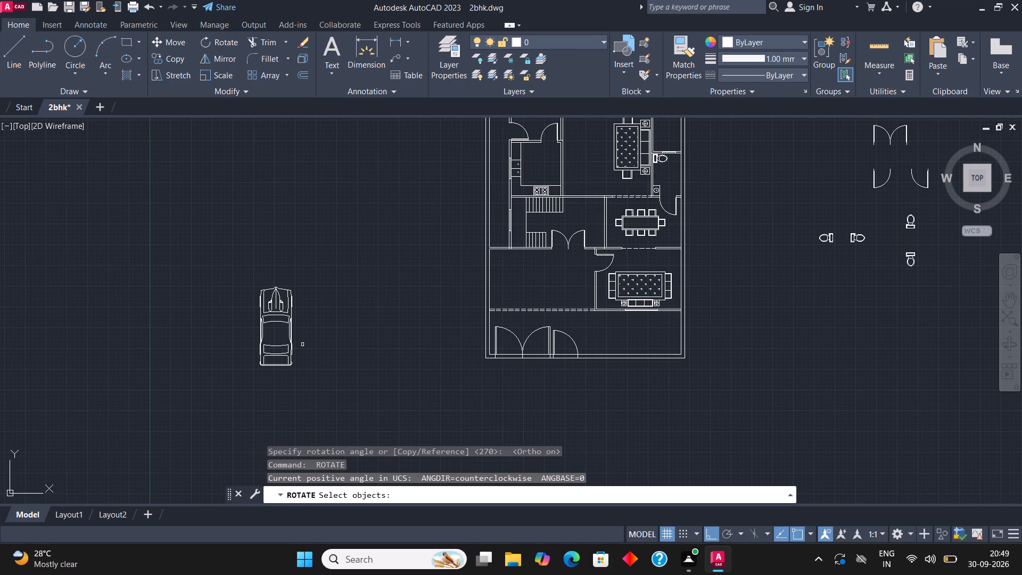
key("Escape")
Scale the upright car down slightly, using its lower-left rear corner as the base point.
left_click(322, 357)
left_click(206, 276)
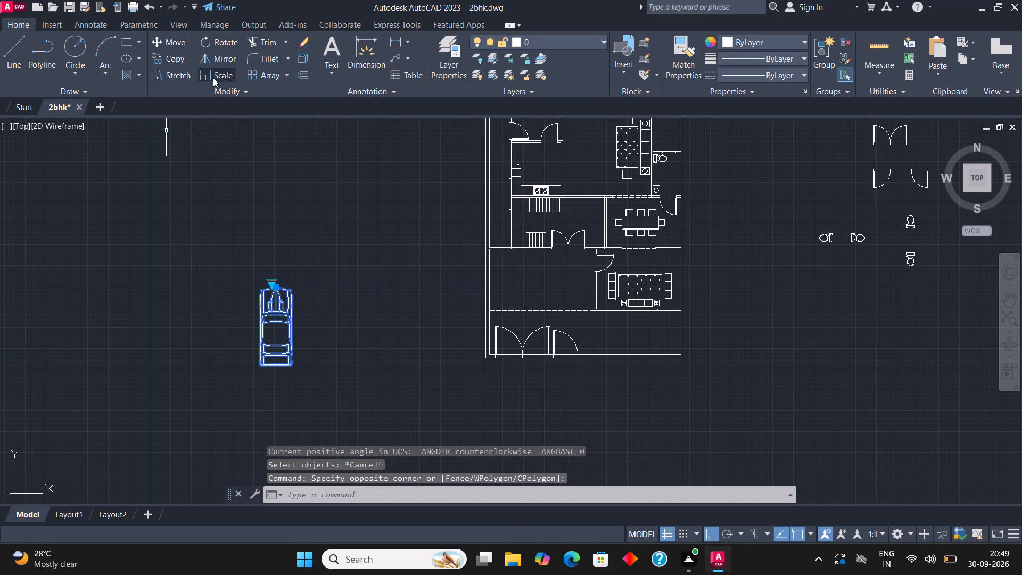
left_click(213, 78)
left_click(259, 371)
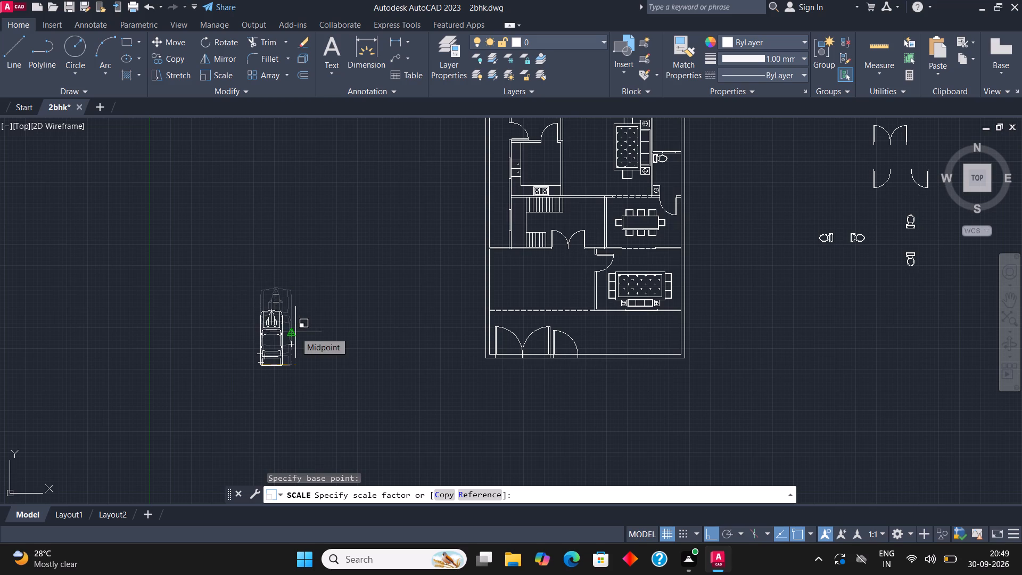
left_click(295, 332)
Move the upright car straight across toward the floor plan, leaving it just outside the outer side wall.
scroll(287, 339, "up", 2)
left_click(286, 339)
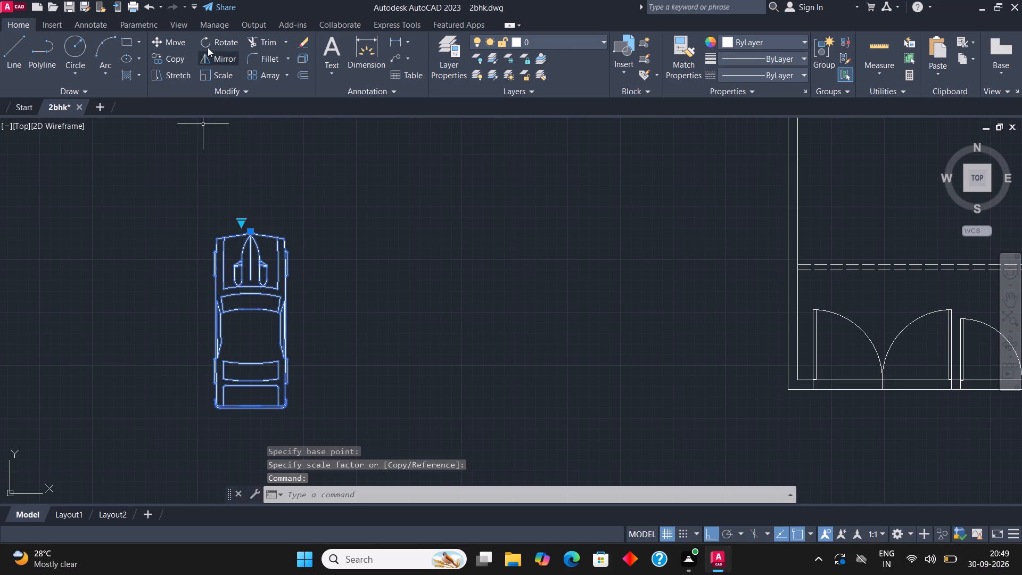
left_click(185, 41)
left_click(259, 354)
scroll(258, 355, "down", 2)
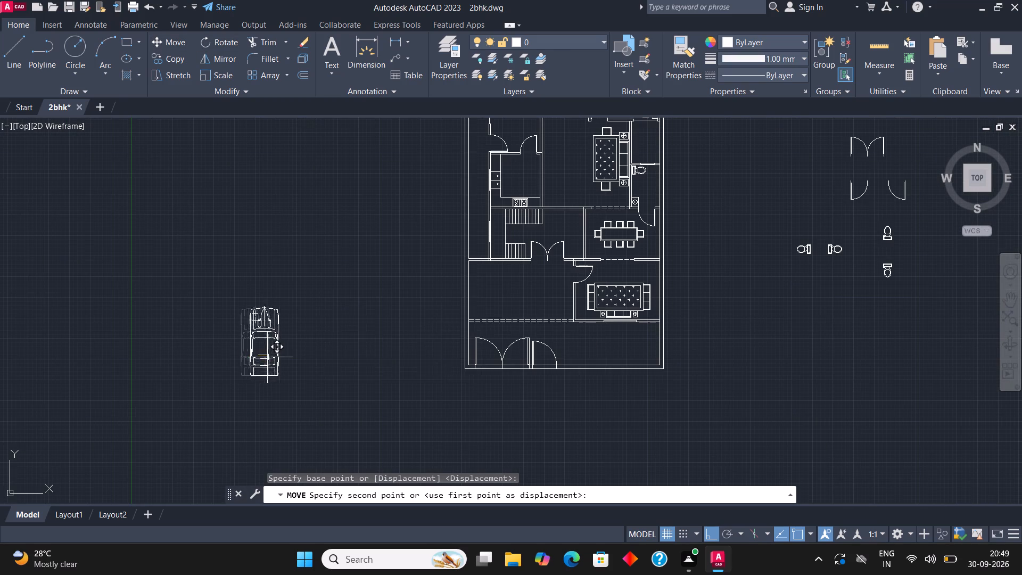
scroll(507, 314, "up", 2)
left_click(279, 305)
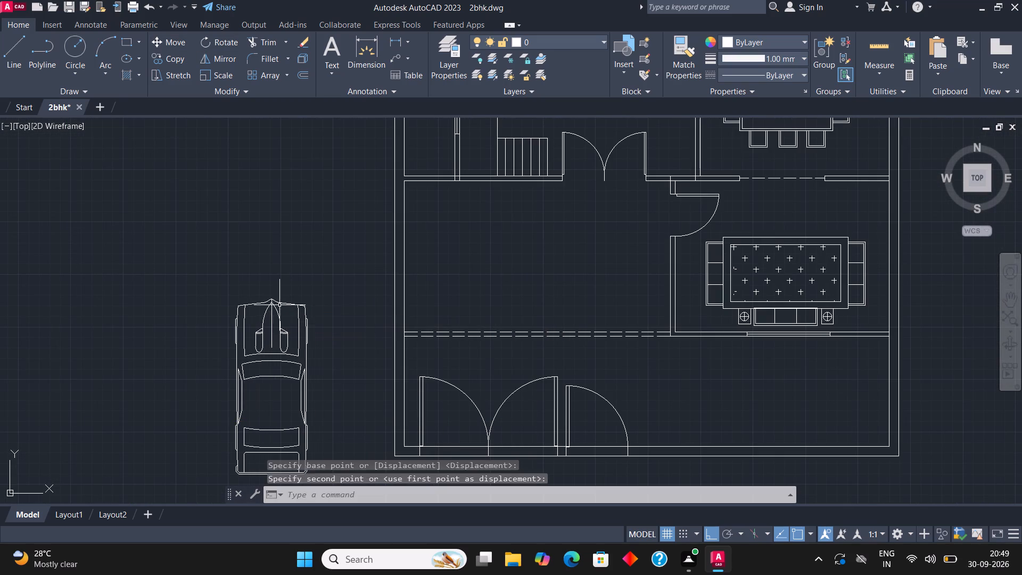
Scale the car down to a little over half its size, using a point on its rear centreline as base.
left_click(270, 356)
left_click(225, 79)
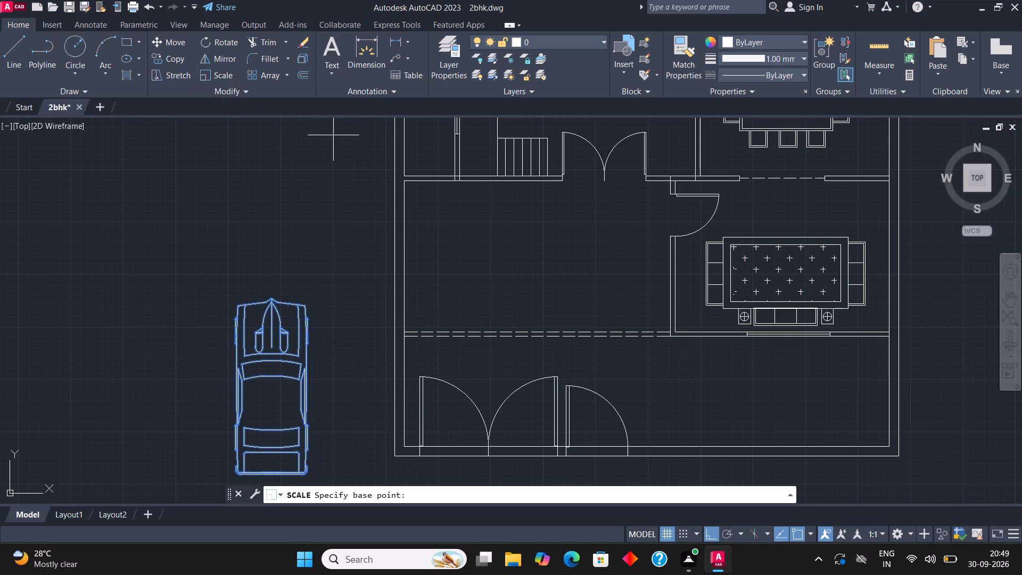
scroll(385, 231, "down", 1)
scroll(315, 354, "up", 1)
left_click(308, 362)
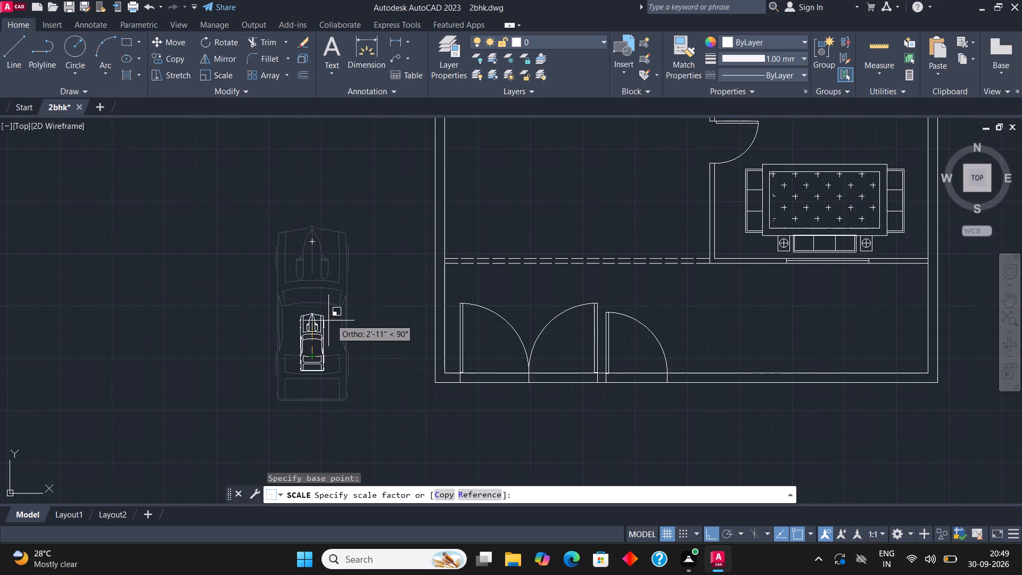
left_click(359, 294)
Move the reduced car with Ortho off into the empty front room beside the seating room, near the outer side wall.
left_click(325, 324)
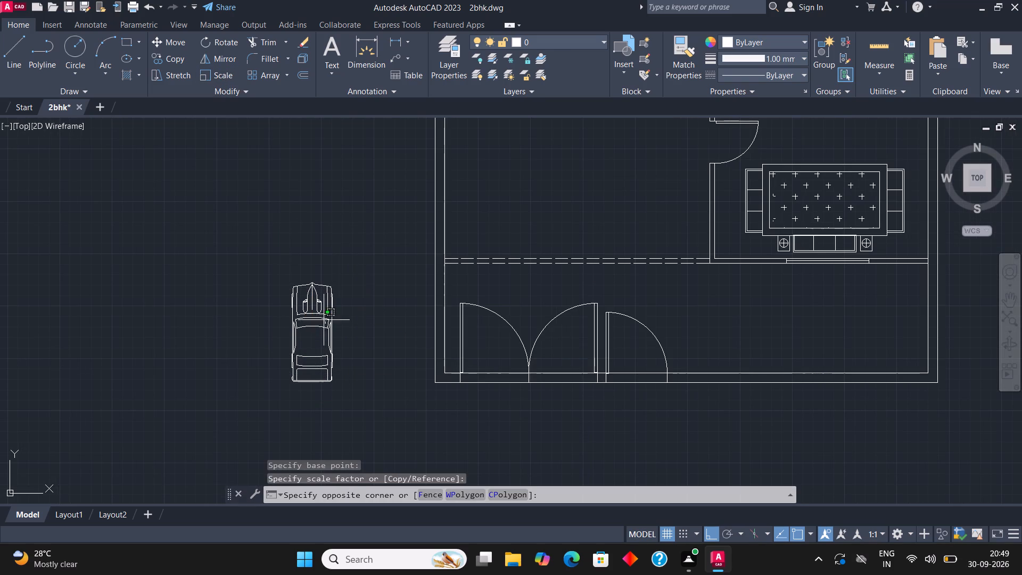
left_click(267, 247)
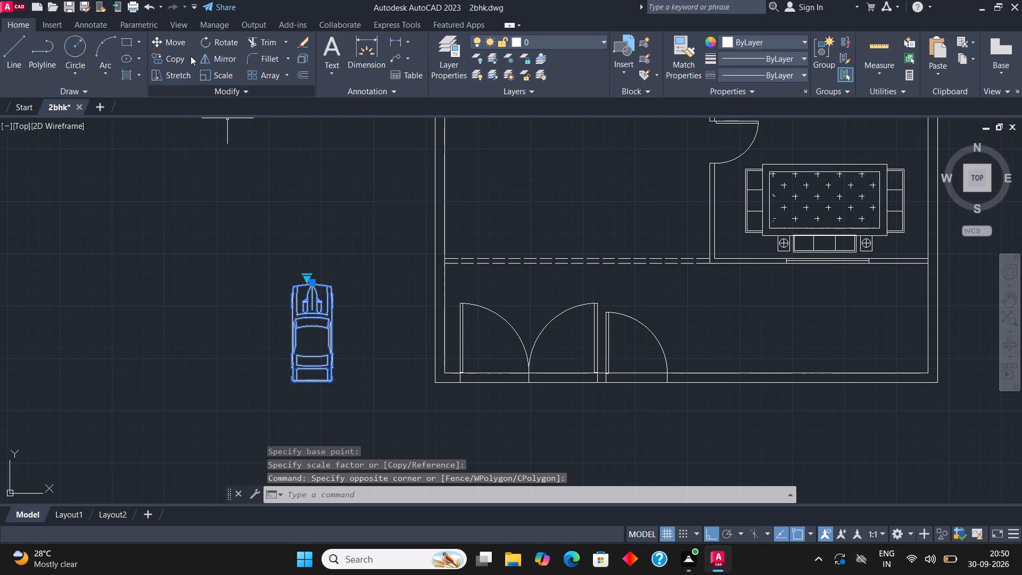
left_click(169, 41)
left_click(305, 344)
scroll(260, 339, "down", 1)
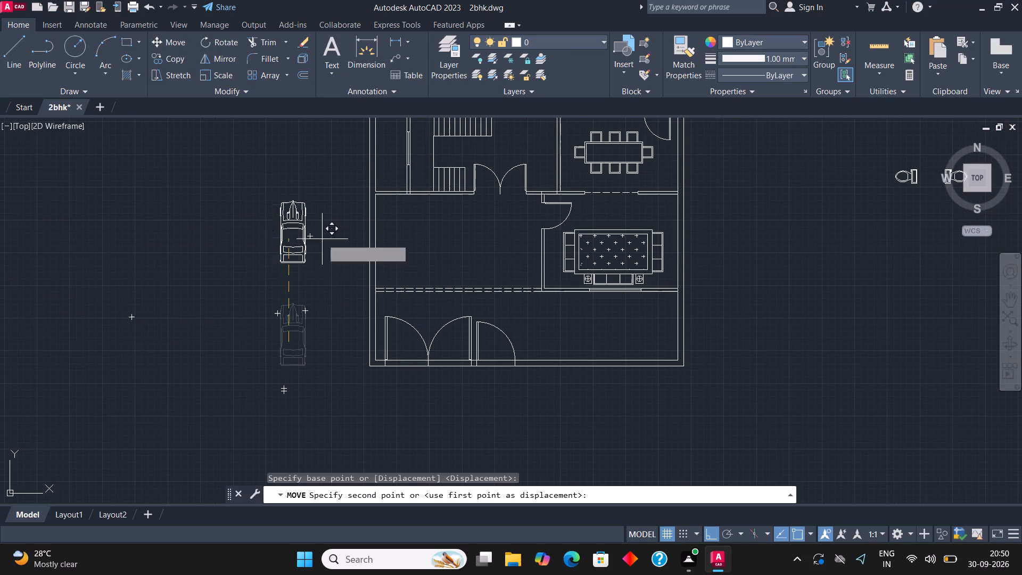
key("F8")
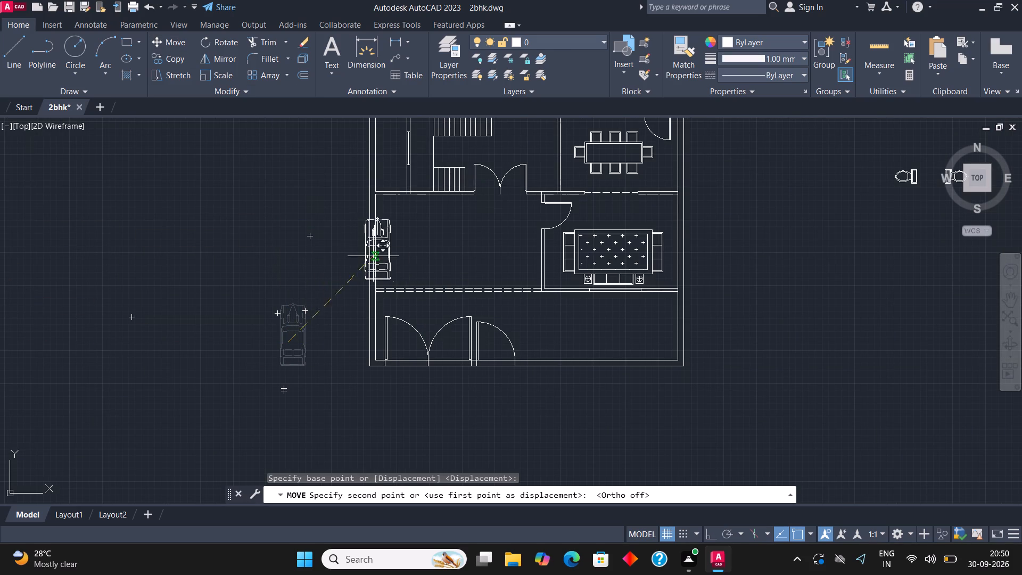
scroll(401, 255, "up", 1)
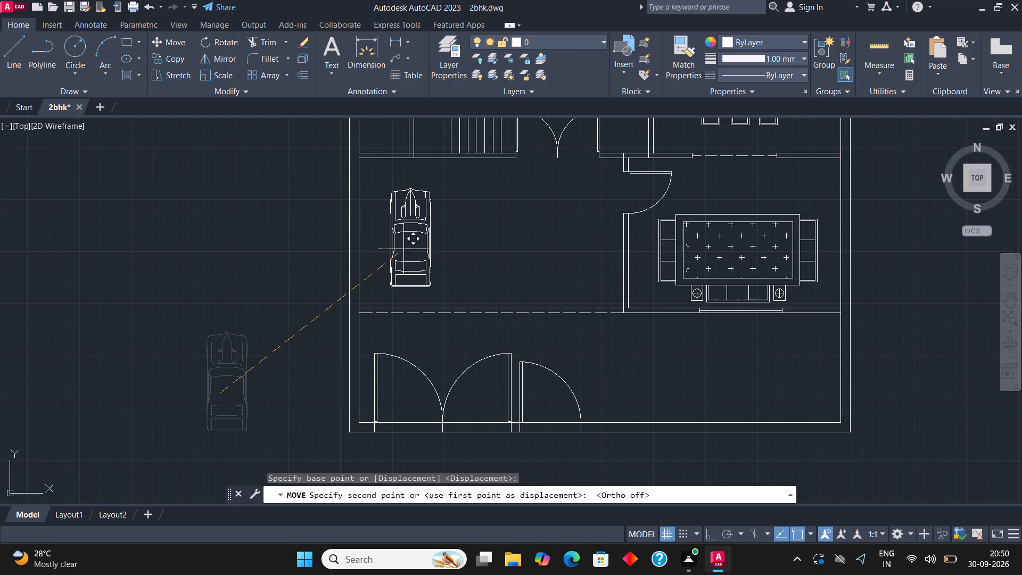
left_click(410, 246)
Copy the parked car straight sideways with Ortho on so a second one stands beside it in the same room.
scroll(174, 302, "down", 2)
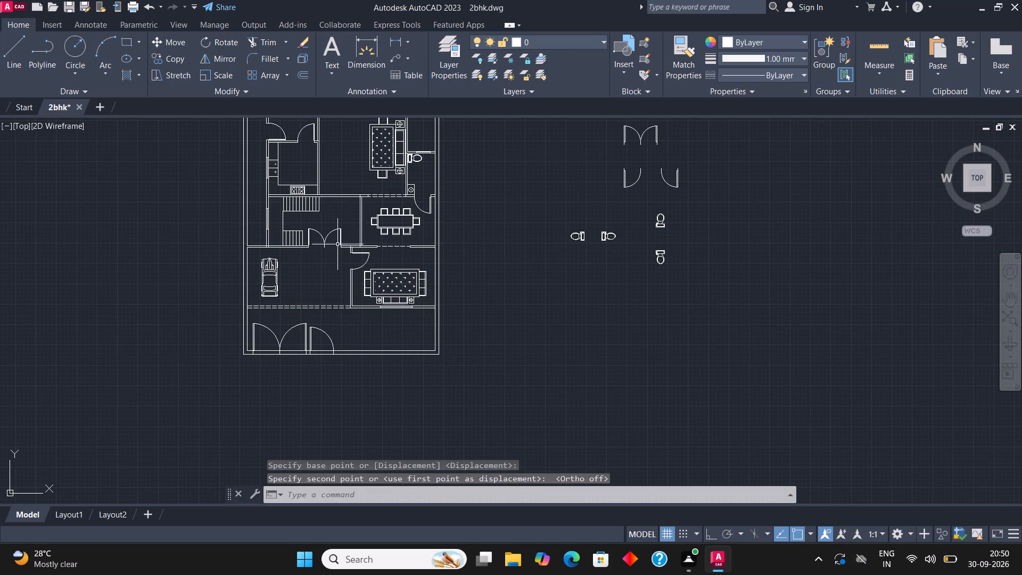
scroll(261, 291, "up", 3)
left_click(285, 248)
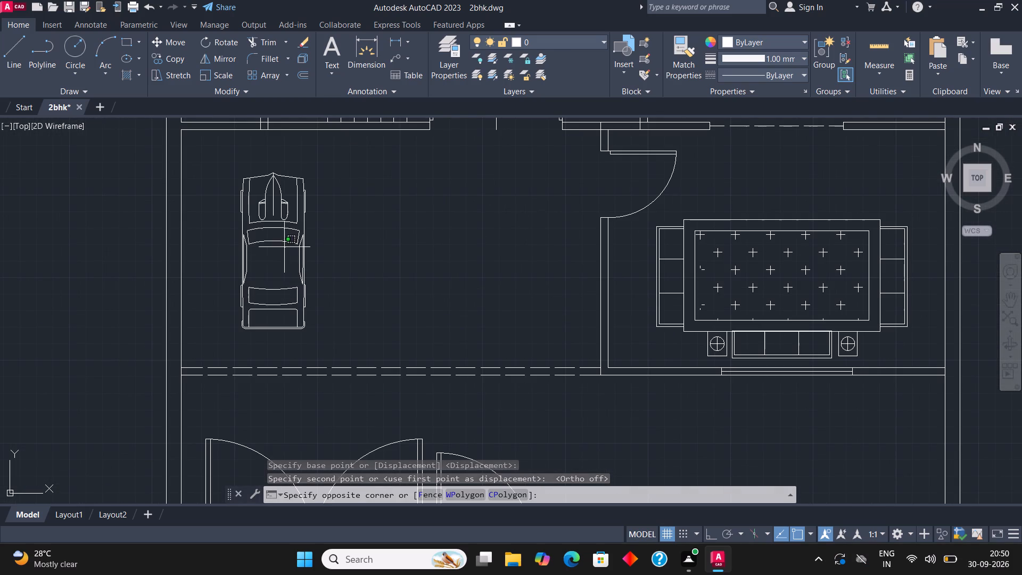
left_click(272, 235)
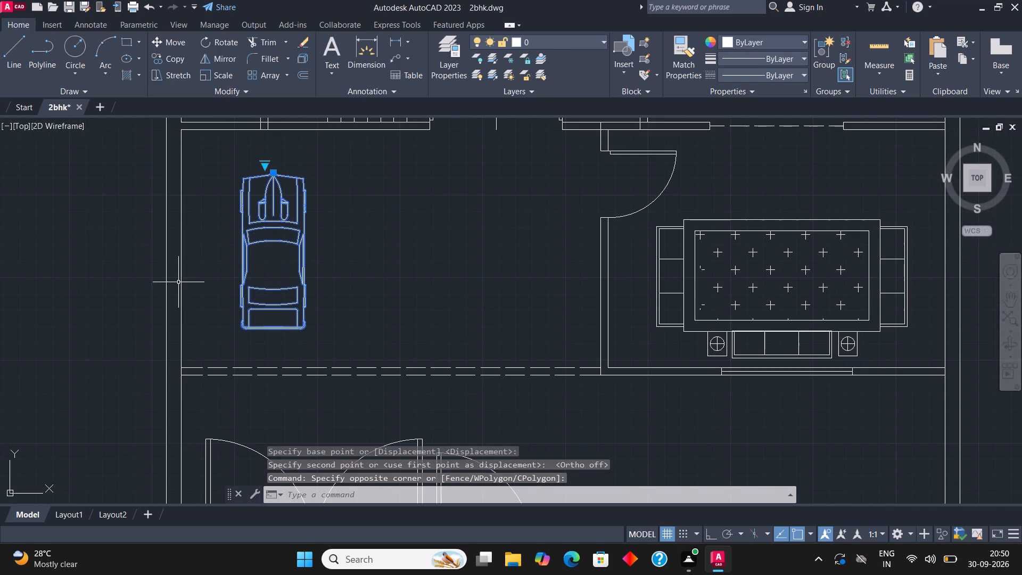
left_click(171, 60)
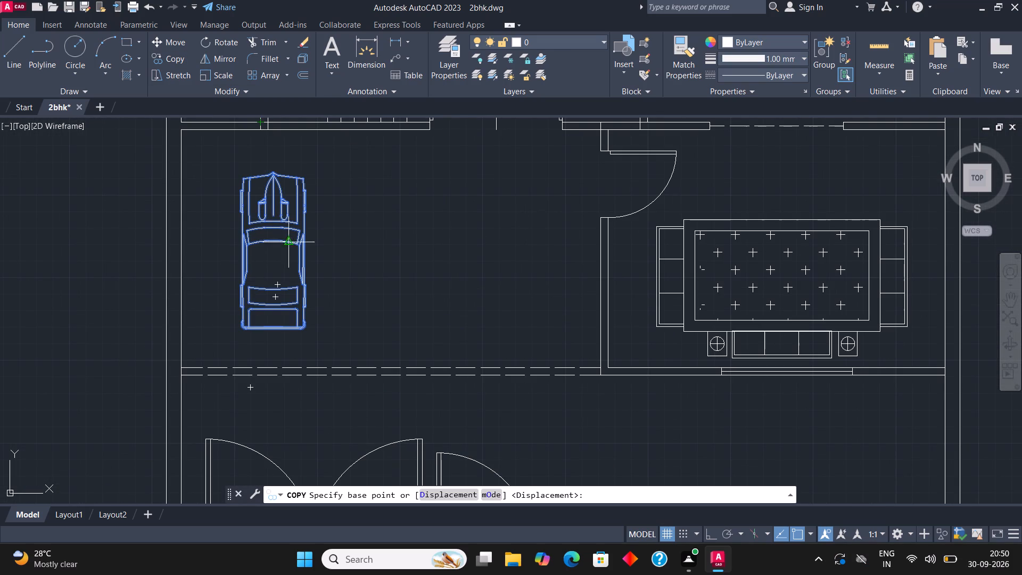
left_click(288, 271)
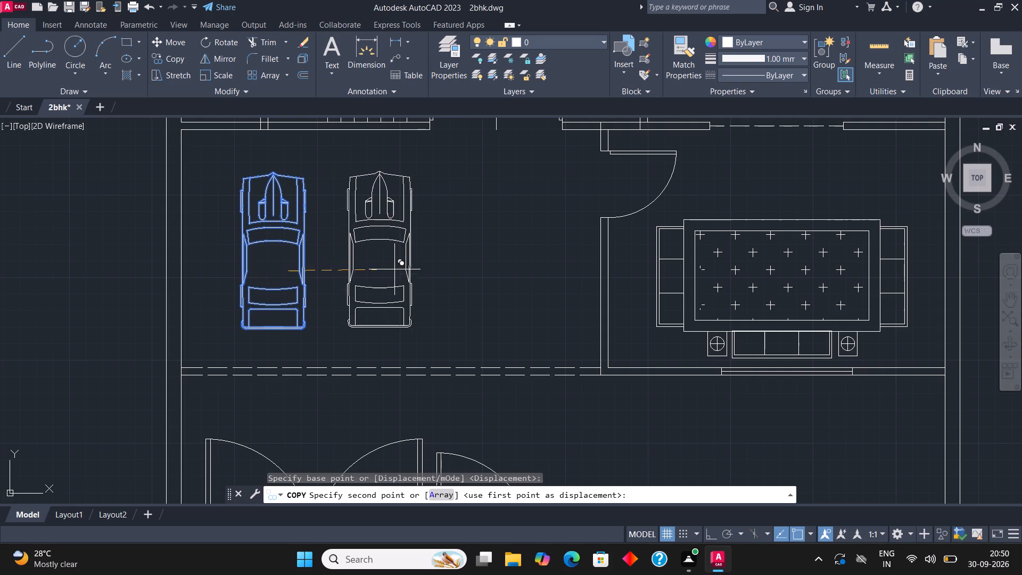
key("F8")
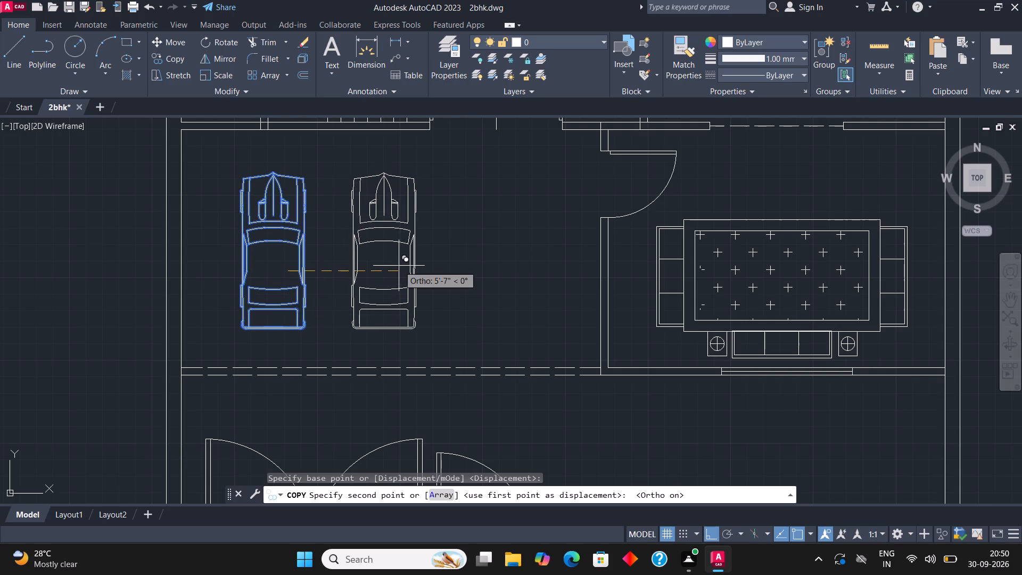
left_click(384, 264)
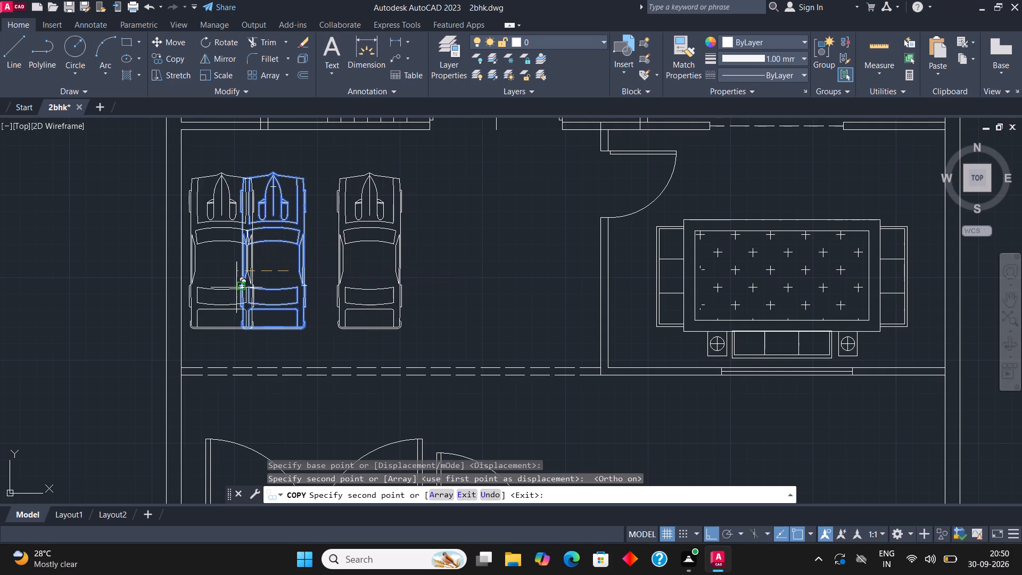
key("Escape")
Look over the furnished floor plan from the two parked cars up to the bedrooms at the rear.
scroll(93, 309, "down", 3)
middle_click_drag(243, 350, 251, 355)
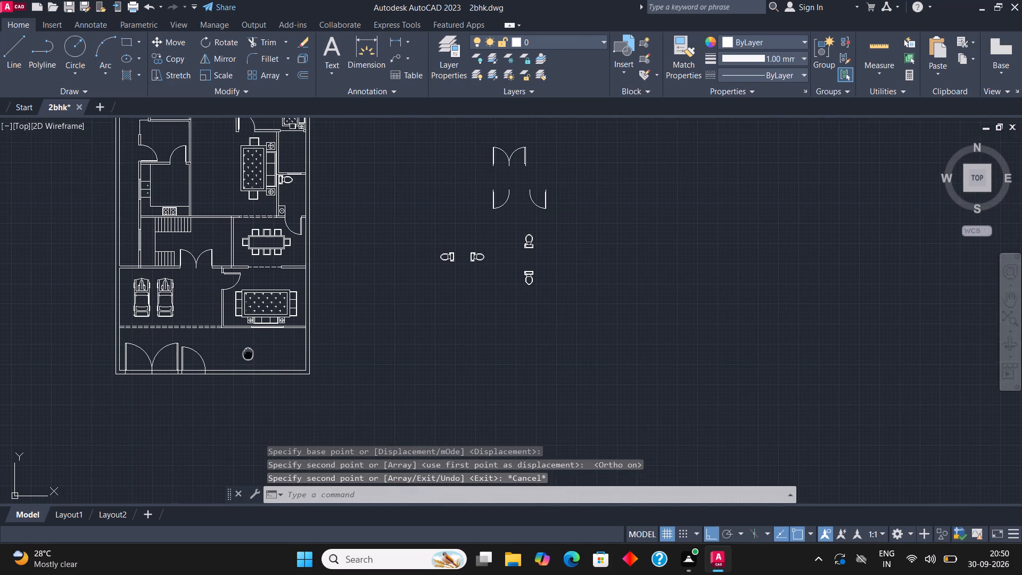
middle_click_drag(251, 355, 256, 359)
middle_click(312, 390)
scroll(123, 334, "up", 1)
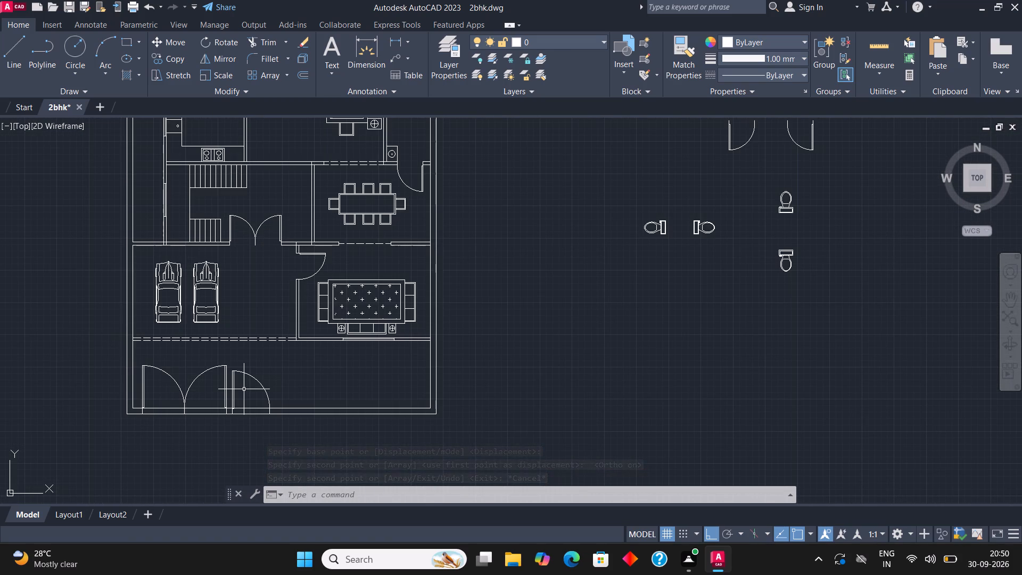
scroll(262, 418, "down", 1)
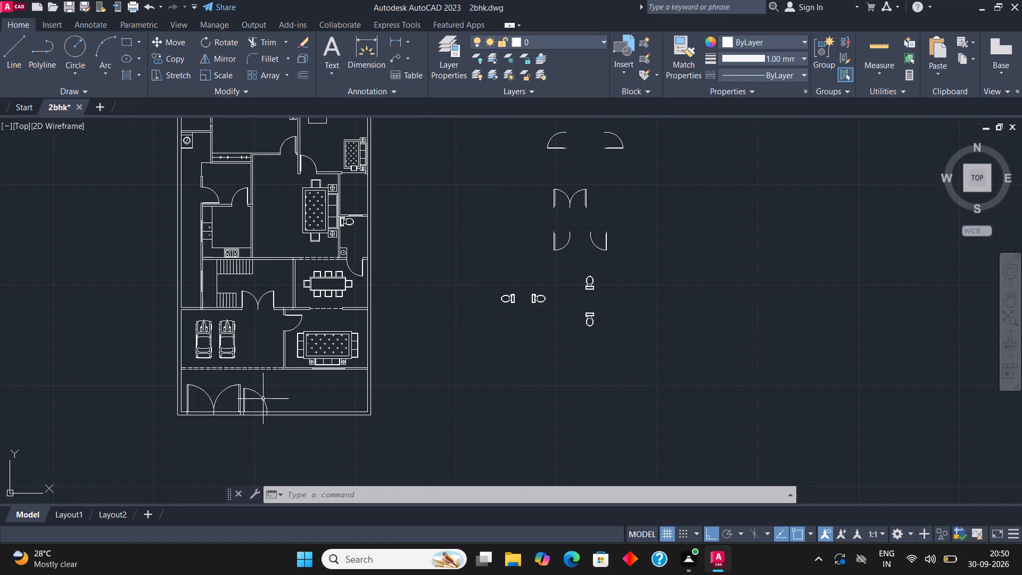
scroll(238, 270, "up", 1)
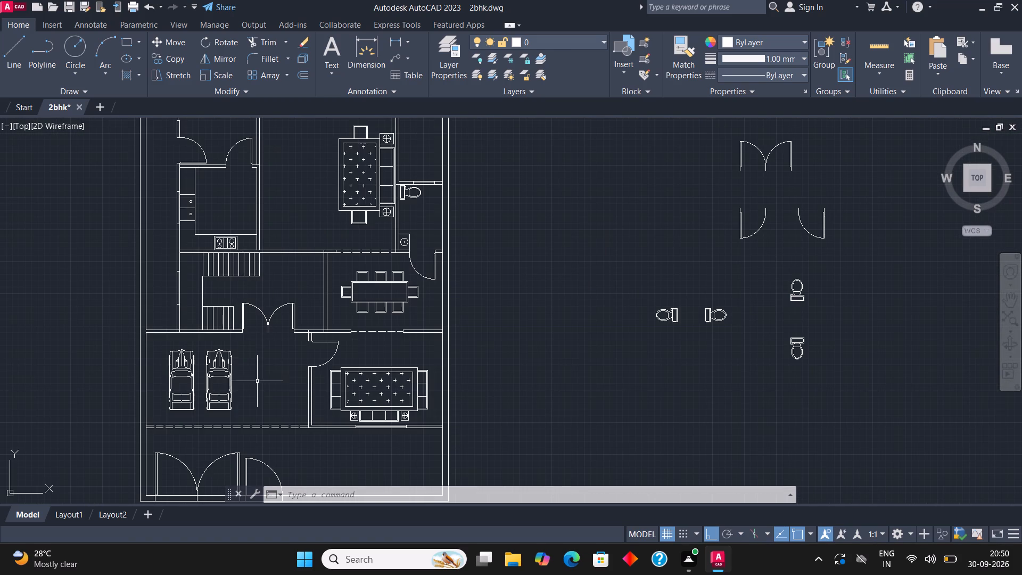
scroll(259, 395, "down", 1)
scroll(312, 246, "up", 1)
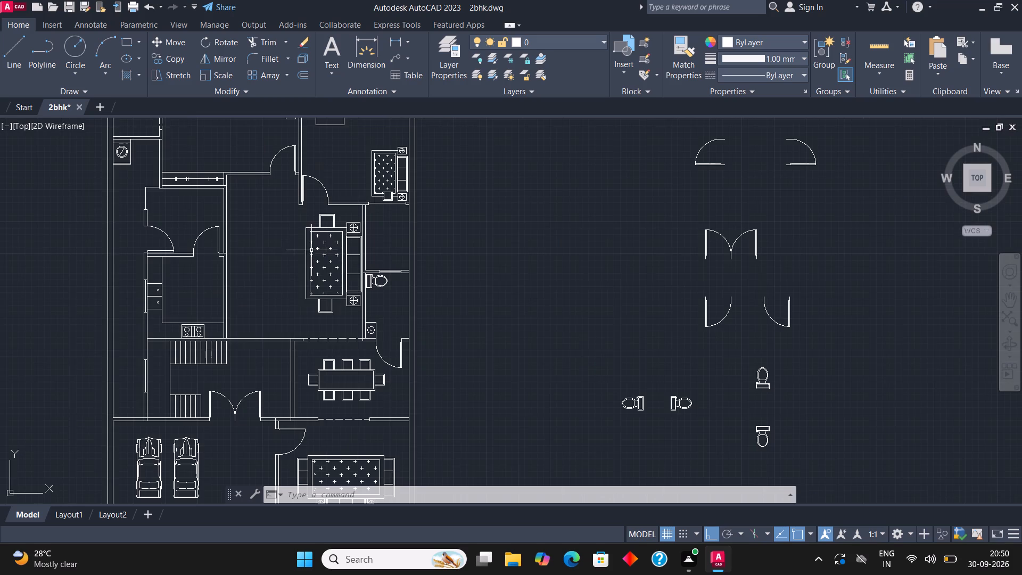
scroll(373, 379, "down", 1)
scroll(286, 303, "up", 1)
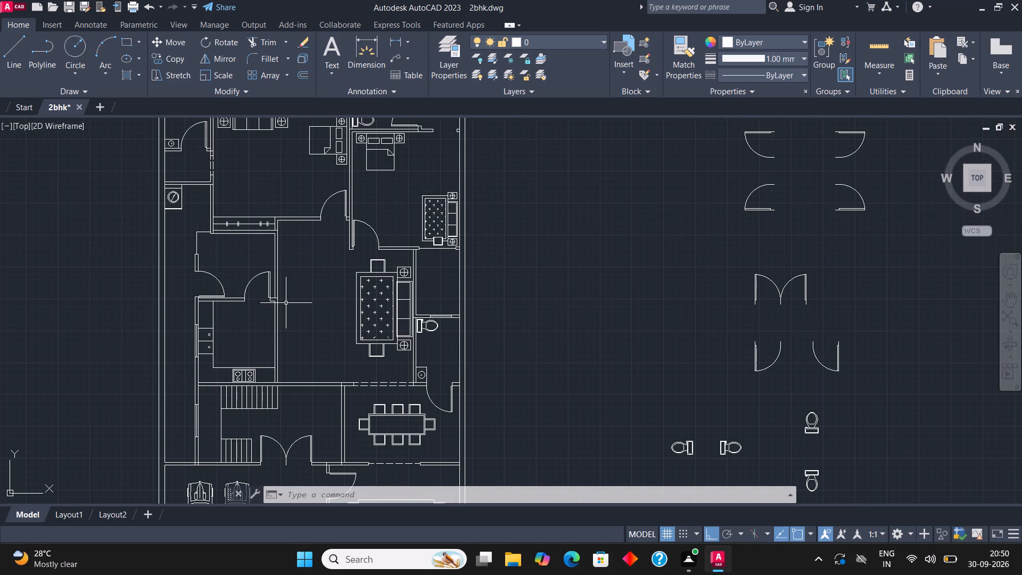
scroll(306, 382, "down", 1)
scroll(393, 219, "up", 1)
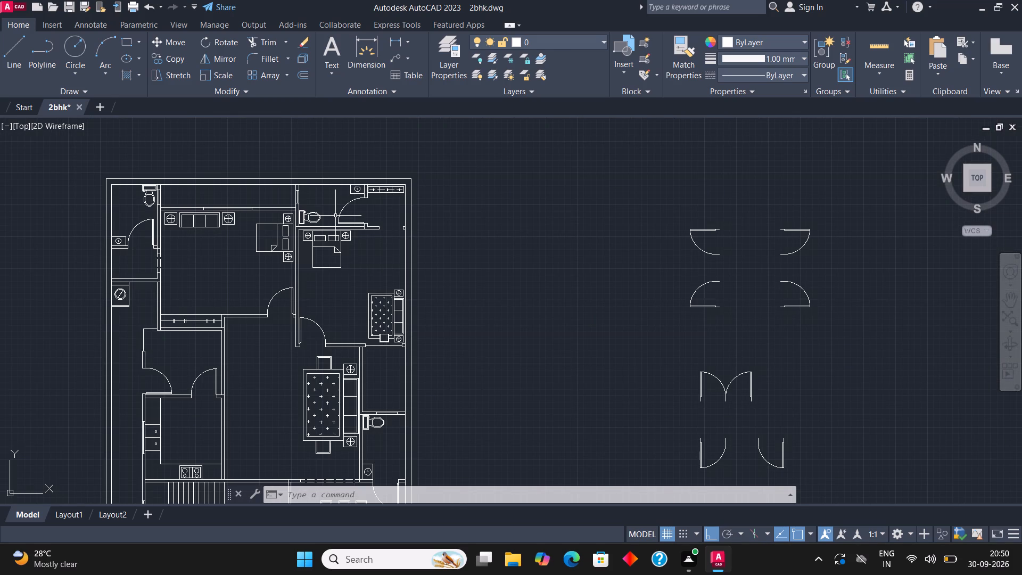
scroll(324, 332, "down", 1)
scroll(240, 221, "up", 1)
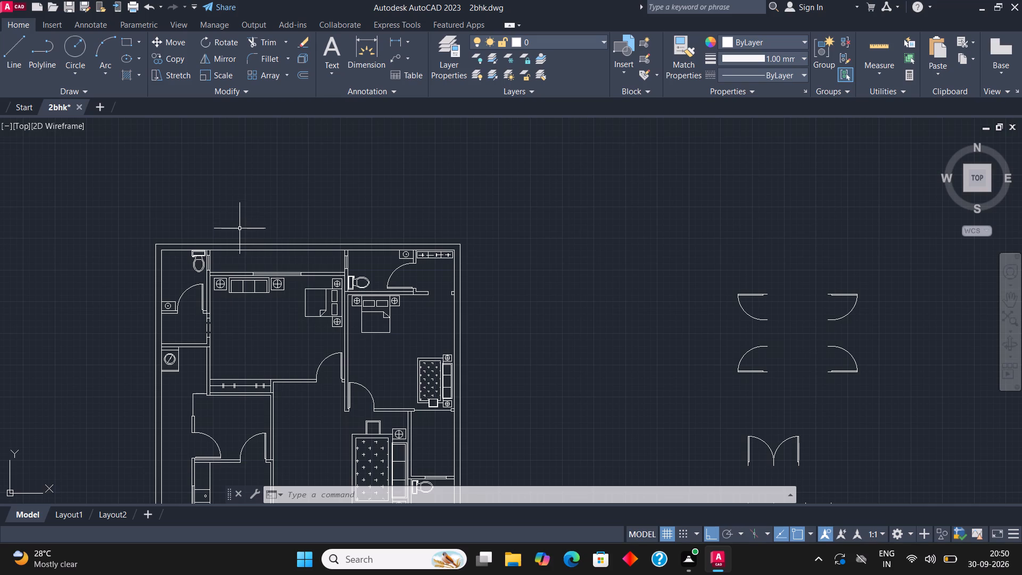
scroll(284, 298, "down", 1)
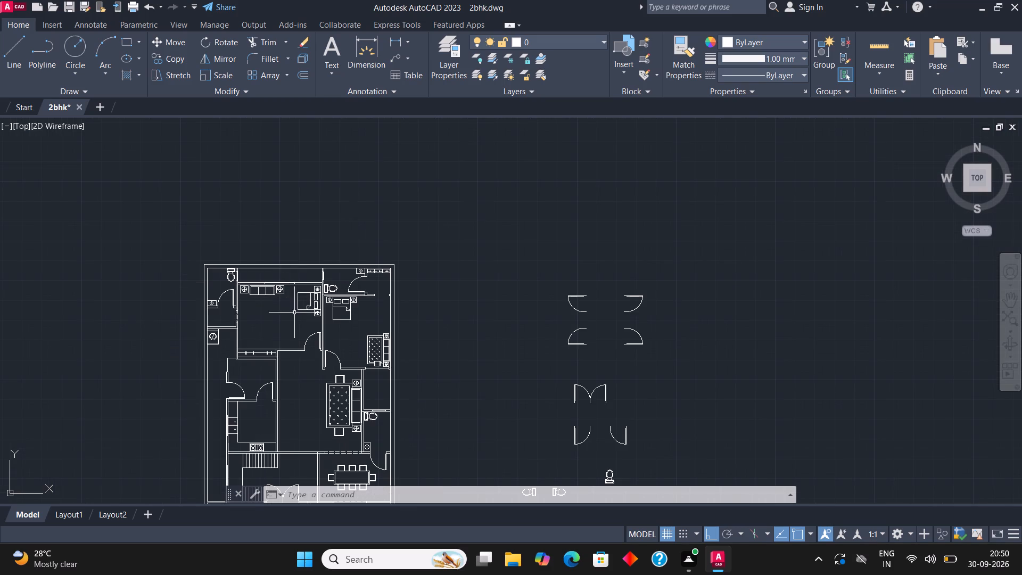
Dimension the plan's overall outer width between its two rear corners, placing the dimension line beyond the rear wall.
scroll(302, 251, "up", 1)
left_click(375, 57)
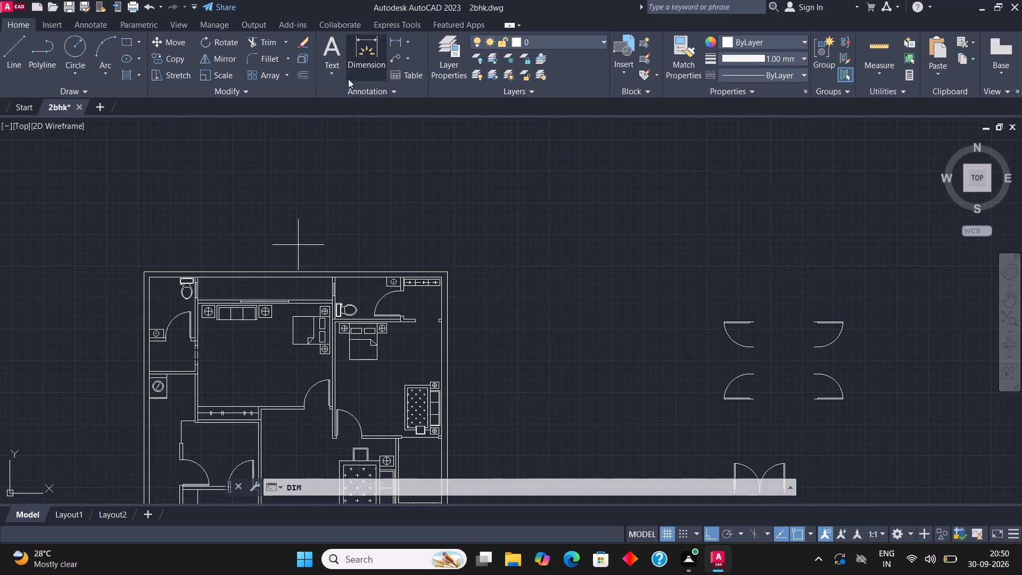
left_click(140, 276)
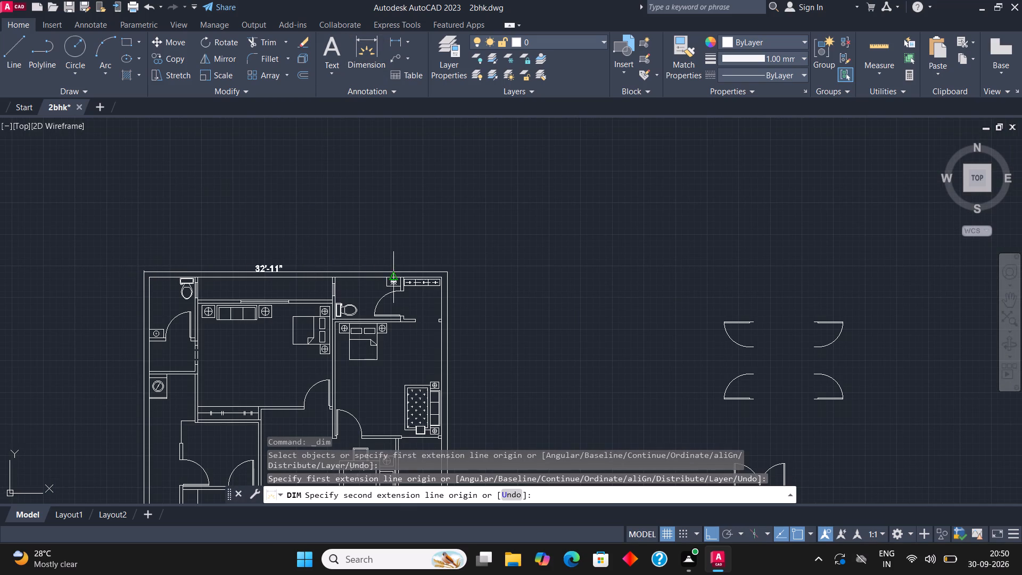
left_click(442, 273)
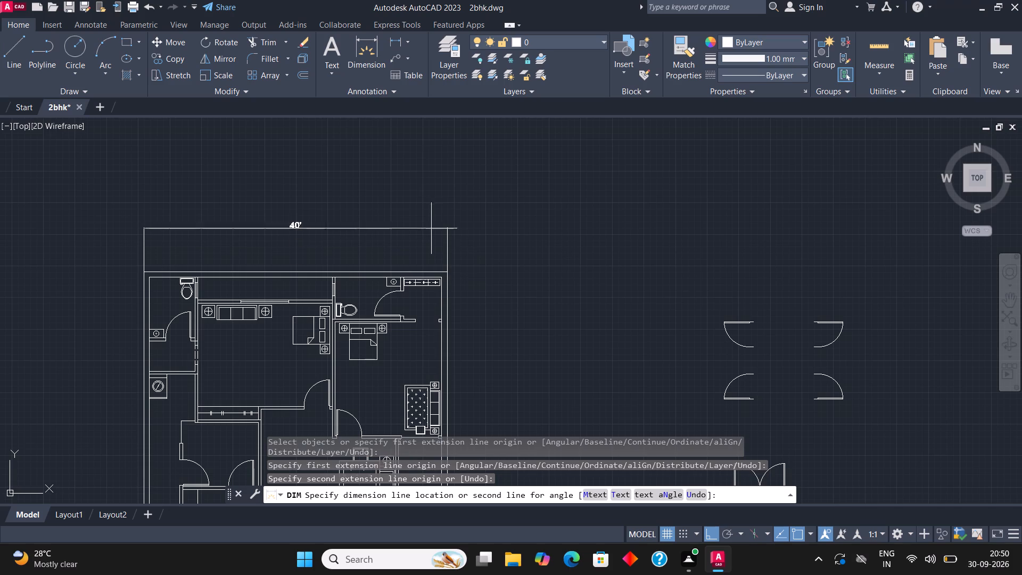
left_click(430, 224)
Dimension the plan's overall outer length along the east wall, from rear corner to front corner, placing the dimension line outside the wall.
left_click(367, 53)
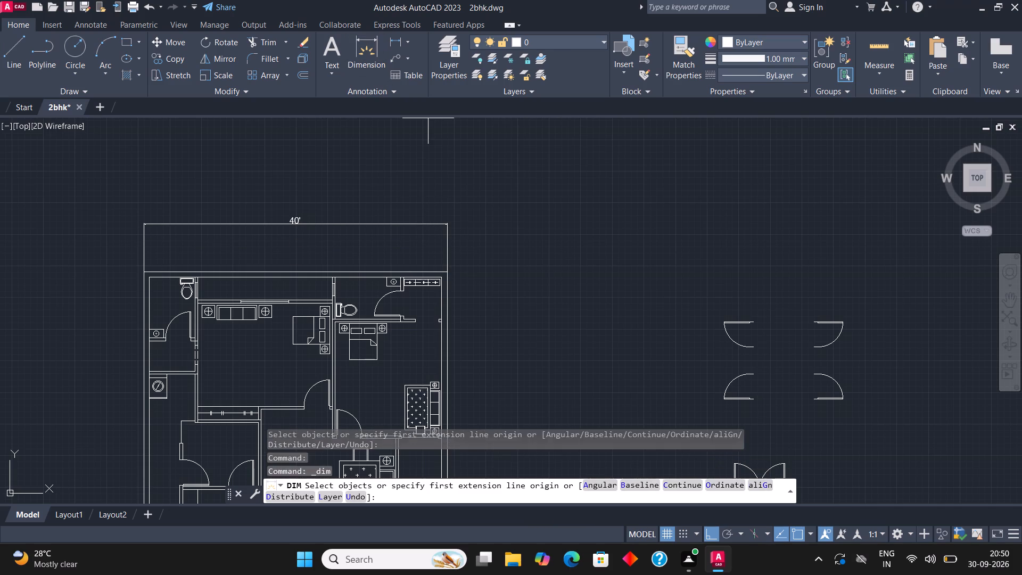
left_click(447, 269)
scroll(456, 216, "down", 3)
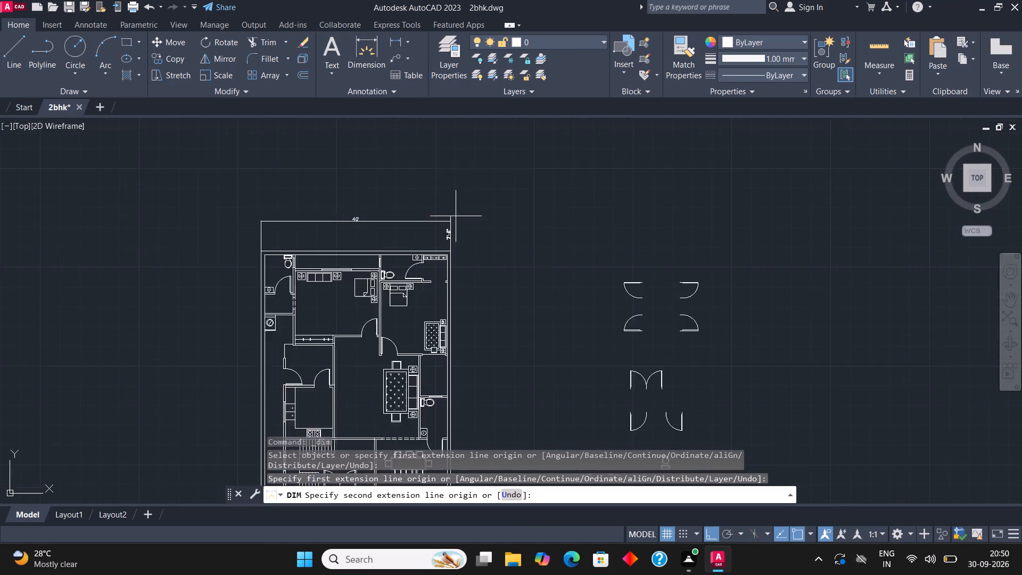
scroll(463, 379, "up", 3)
left_click(416, 320)
scroll(418, 323, "down", 2)
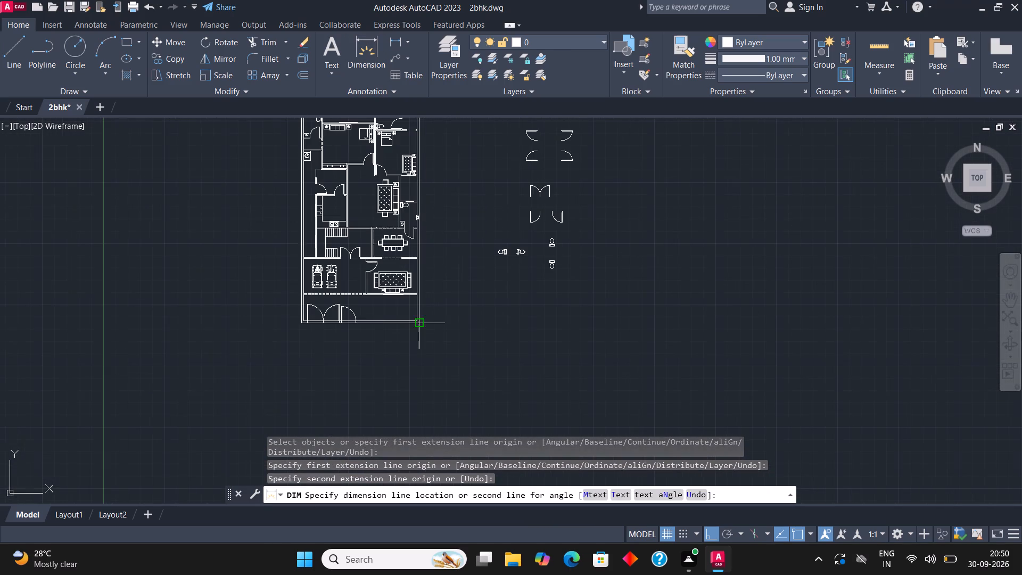
left_click(443, 323)
scroll(440, 216, "up", 3)
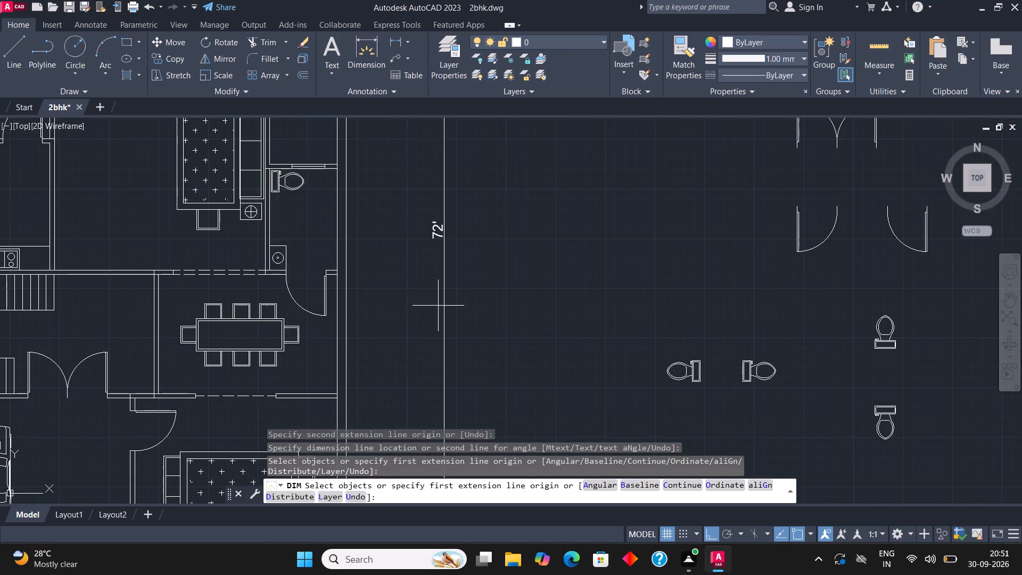
key("Escape")
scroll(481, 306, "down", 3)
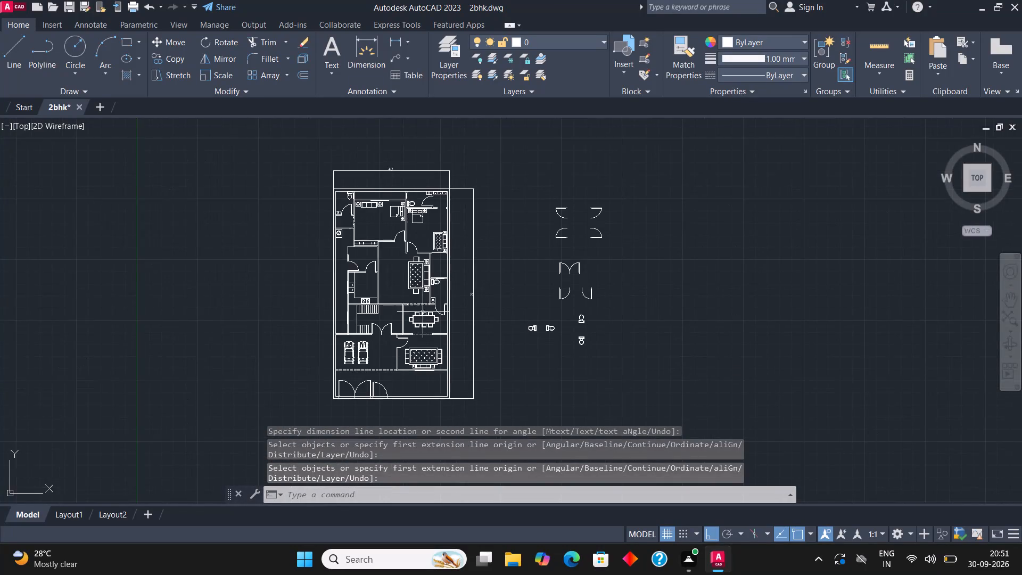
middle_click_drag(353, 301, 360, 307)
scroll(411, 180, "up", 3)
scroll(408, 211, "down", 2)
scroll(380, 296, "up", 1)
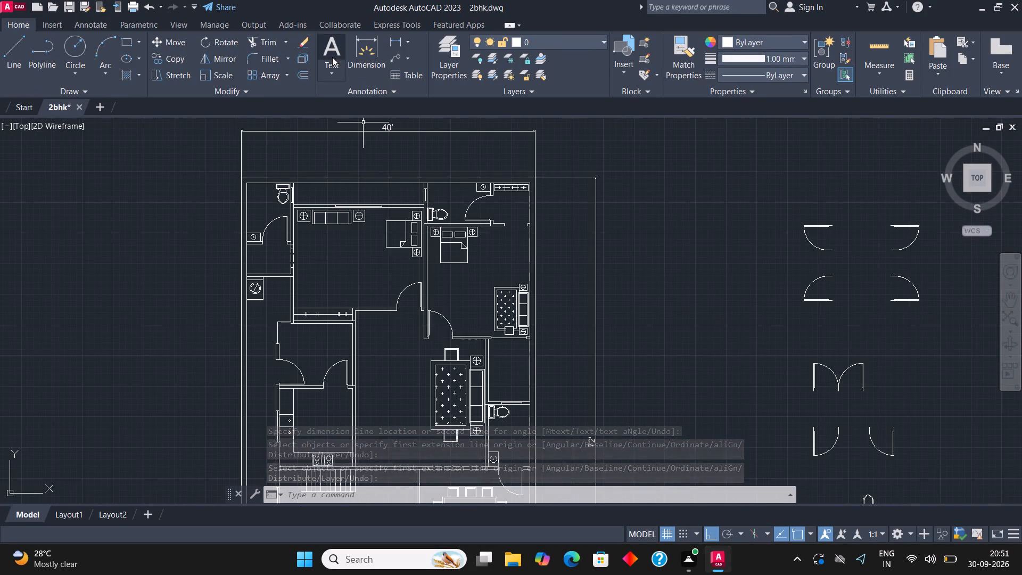
Add a multiline text label reading BEDROOM with 17'*14' on a second line in the rear west bedroom.
left_click(332, 51)
left_click(308, 284)
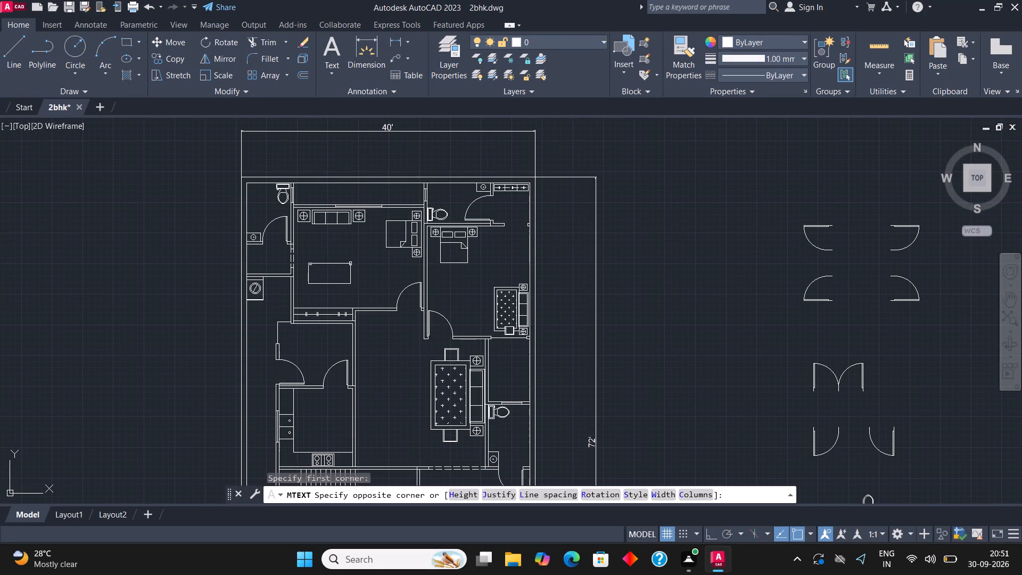
left_click(356, 263)
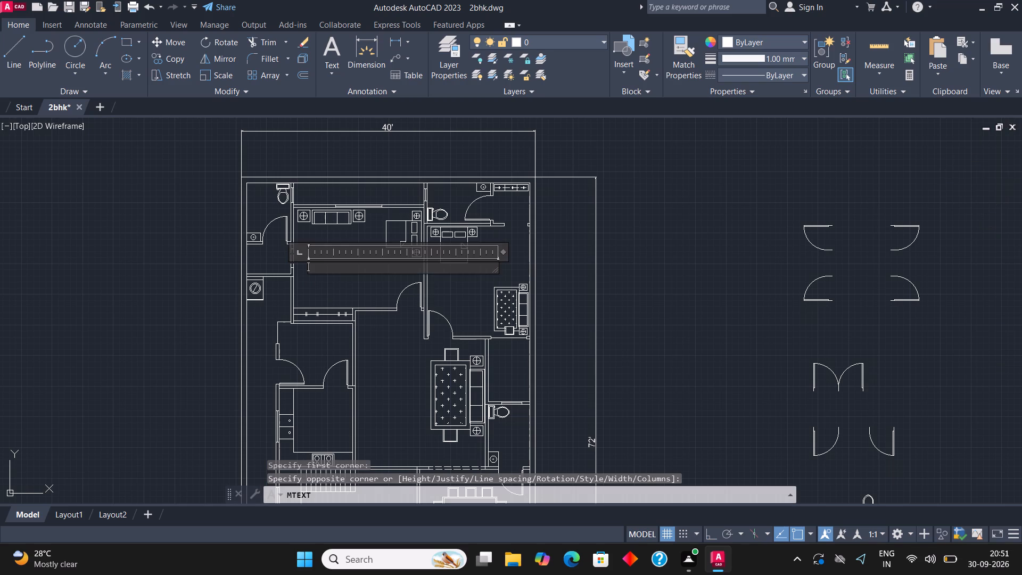
type("be")
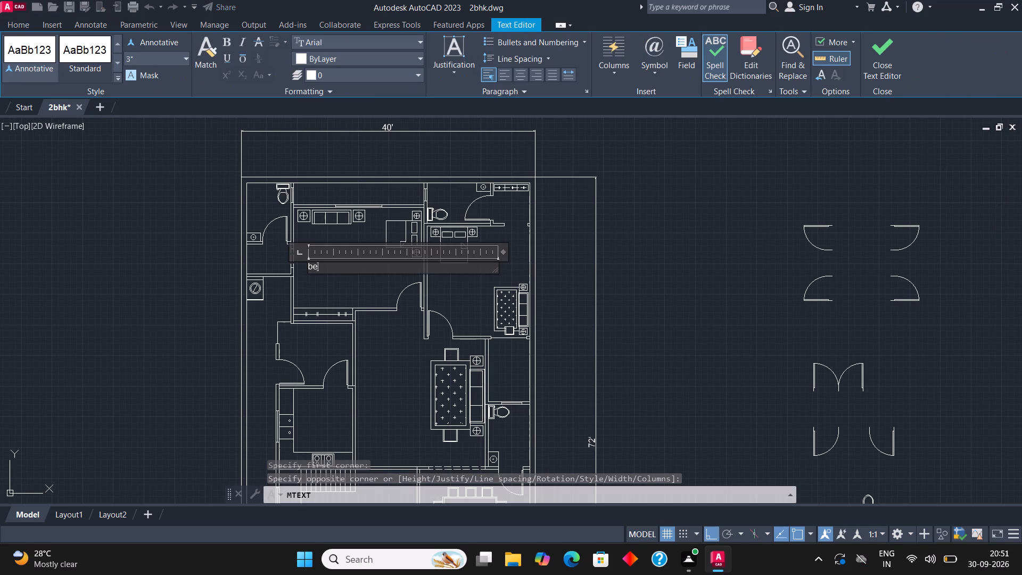
key("BackSpace")
key("BackSpace")
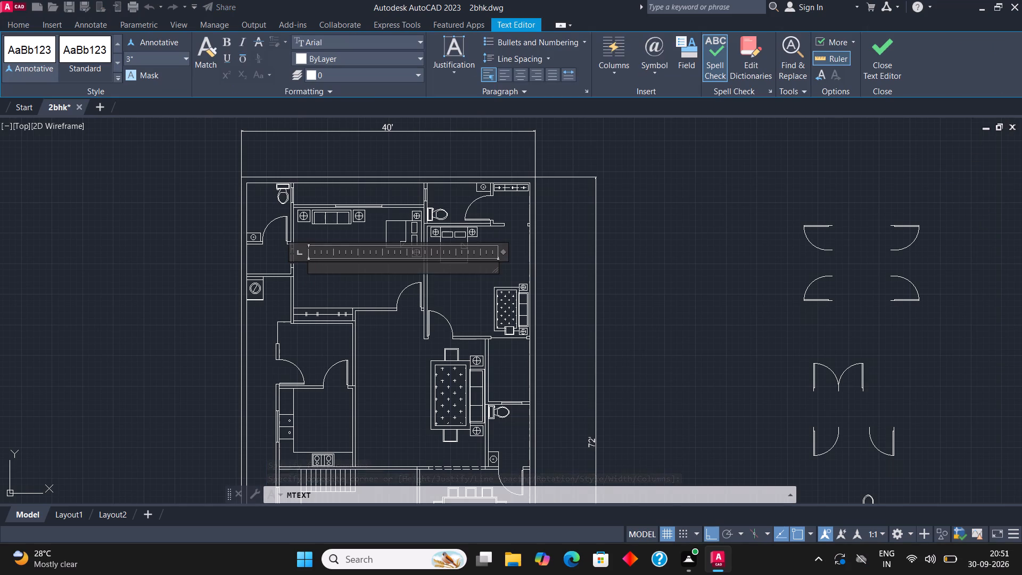
type("BEDROOM")
key("Return")
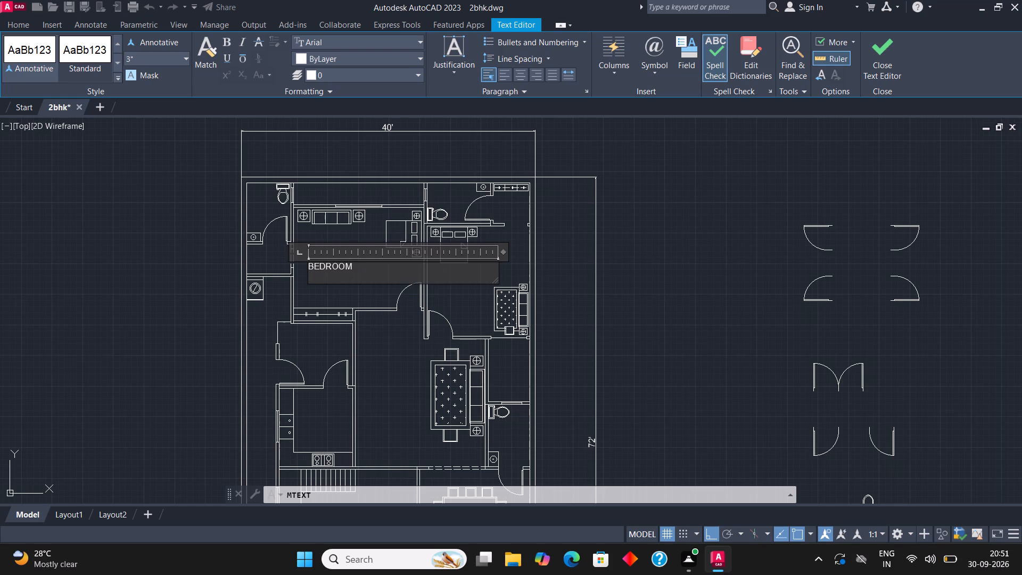
type("17'*")
type("14'")
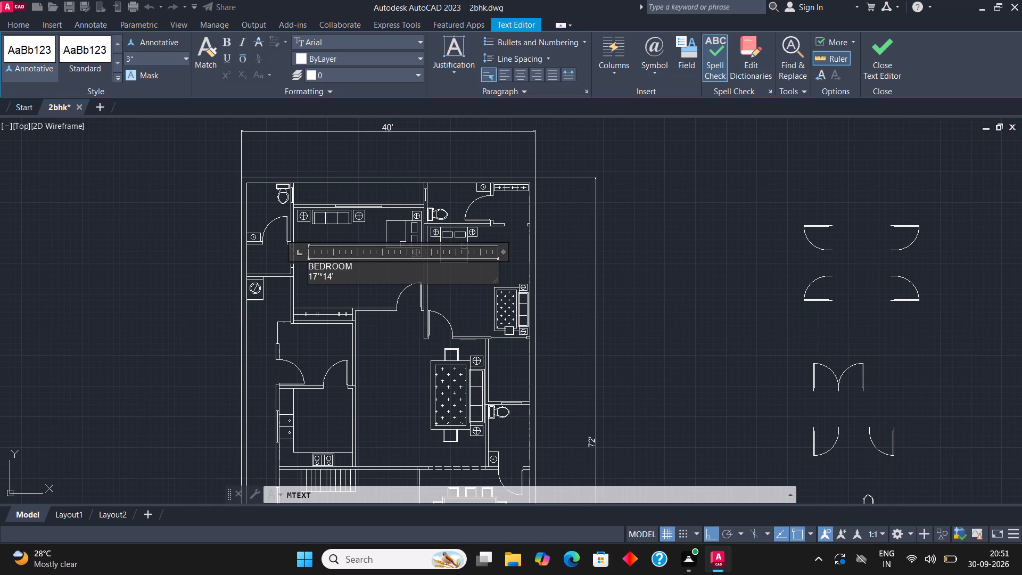
left_click(889, 51)
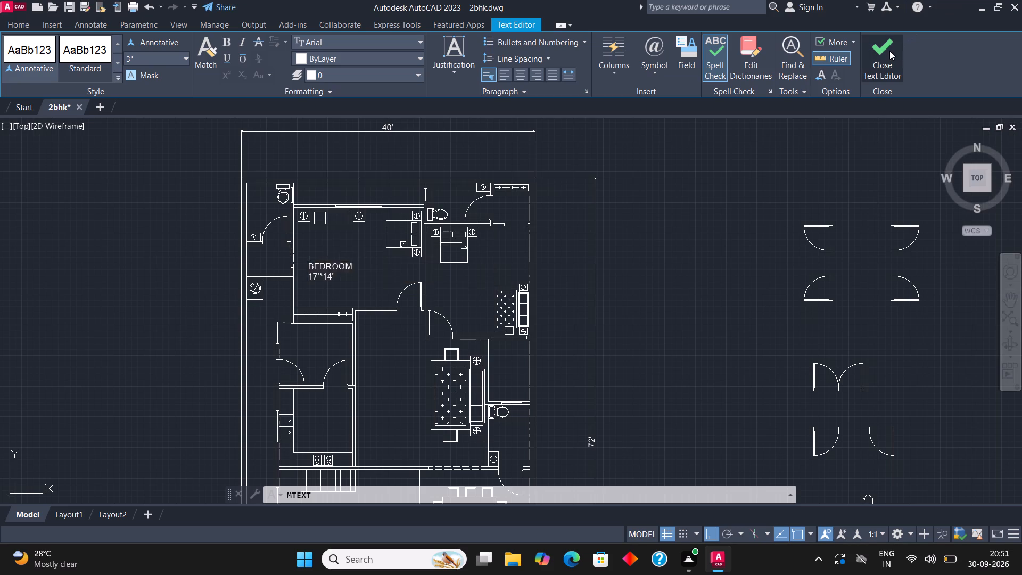
Scale the BEDROOM label up freehand to several times its size so it reads clearly in the room.
scroll(326, 268, "up", 2)
left_click(281, 254)
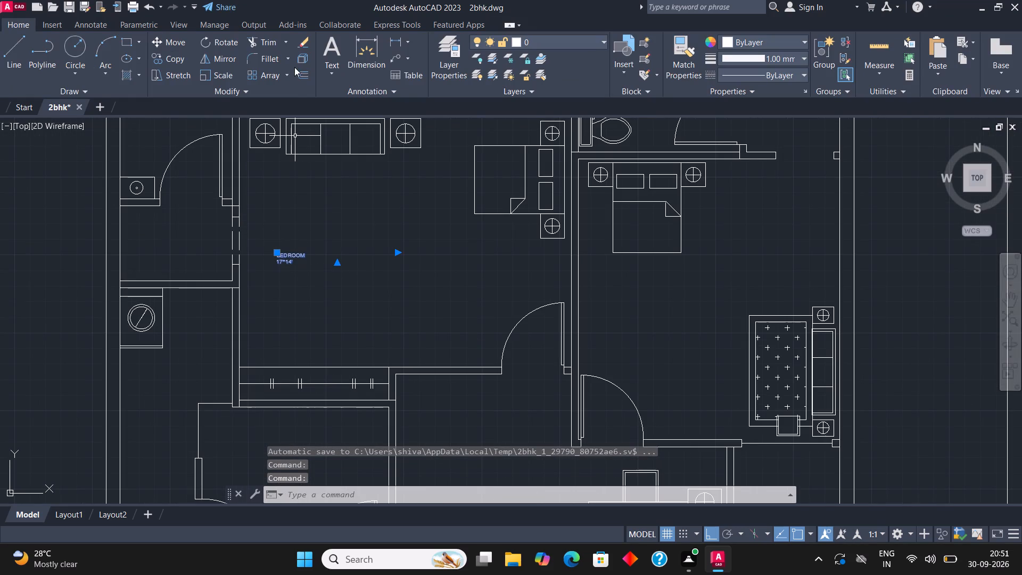
left_click(223, 75)
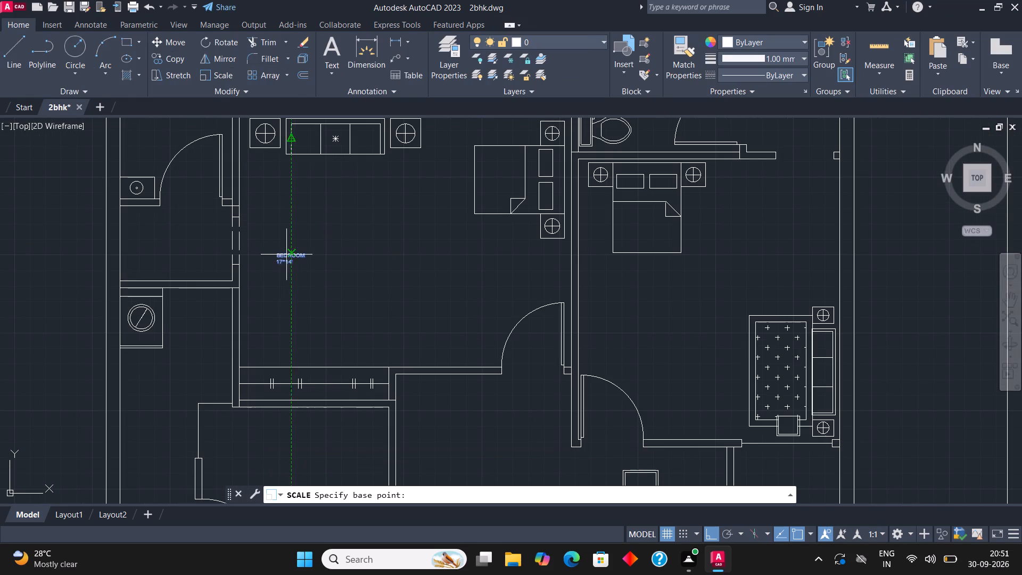
left_click(287, 253)
left_click(512, 303)
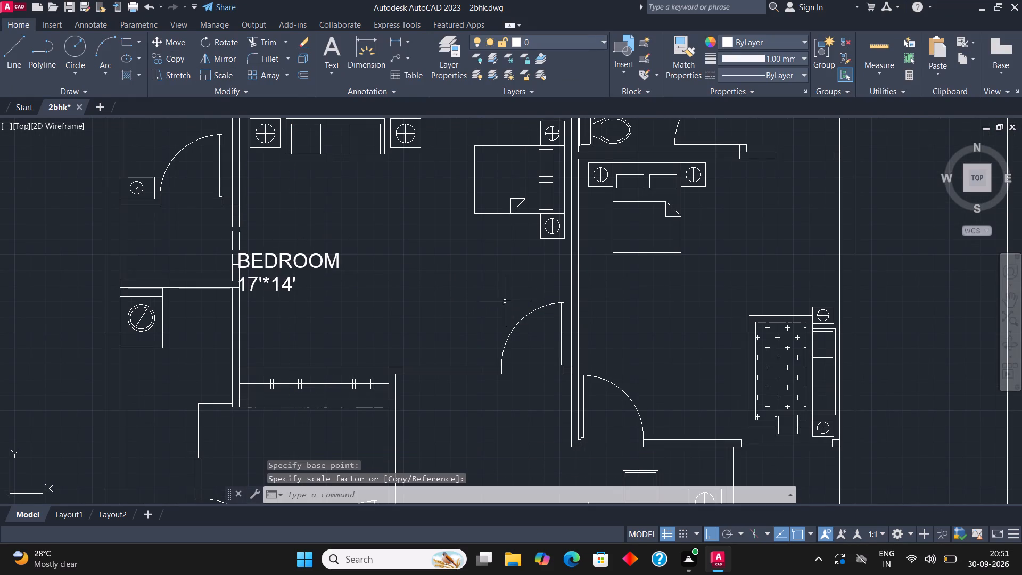
Move the enlarged BEDROOM label off the bedroom's west wall into the open floor below the sofa, with Ortho off.
left_click(278, 268)
left_click(179, 42)
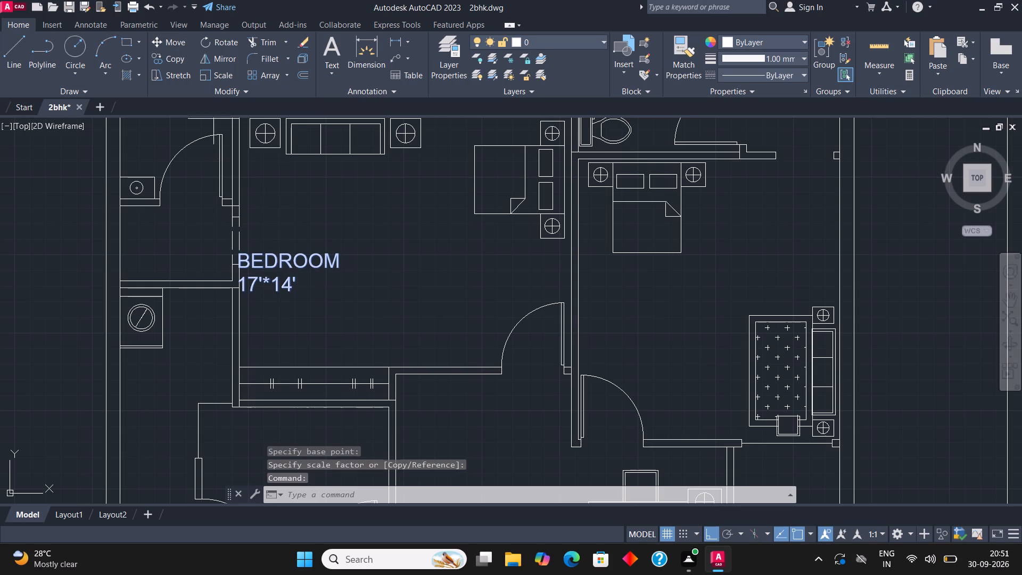
left_click(282, 280)
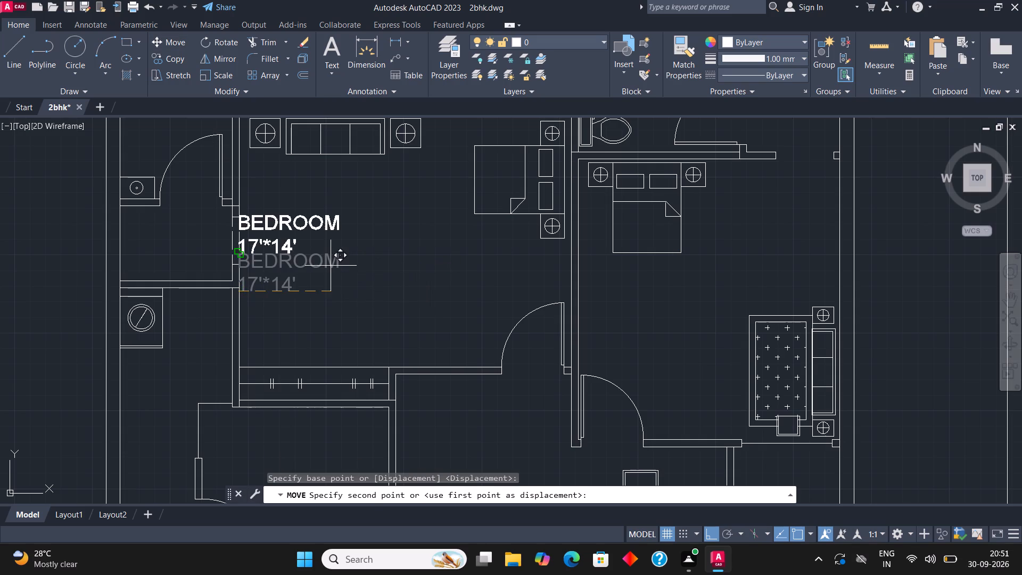
left_click(331, 266)
left_click(277, 224)
left_click(183, 44)
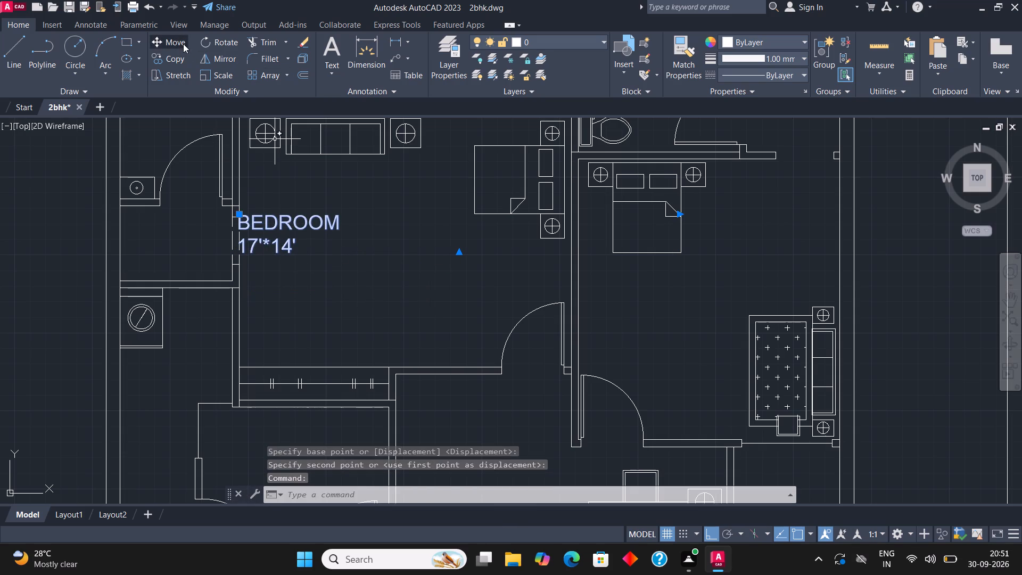
key("F8")
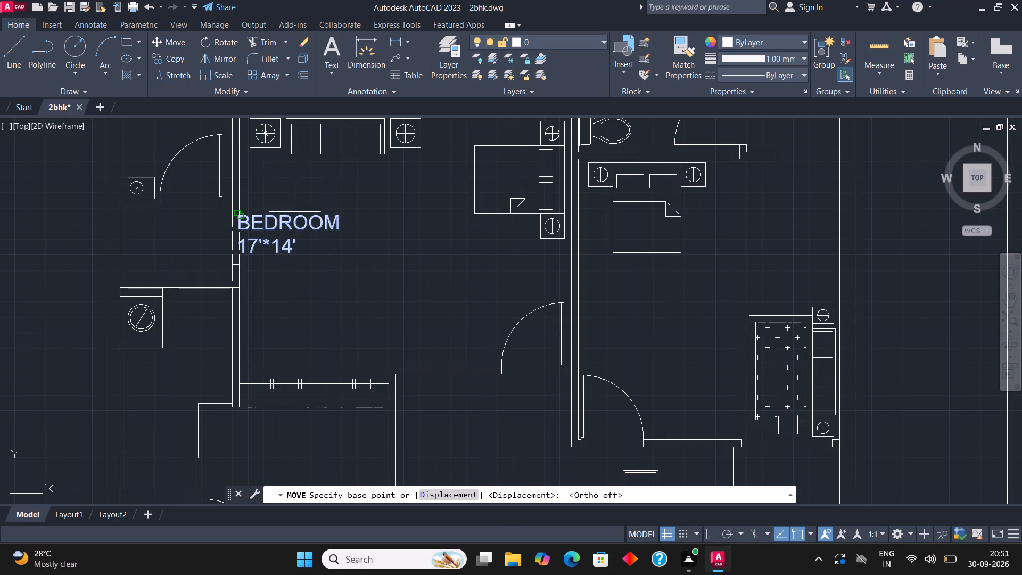
left_click(286, 226)
left_click(355, 241)
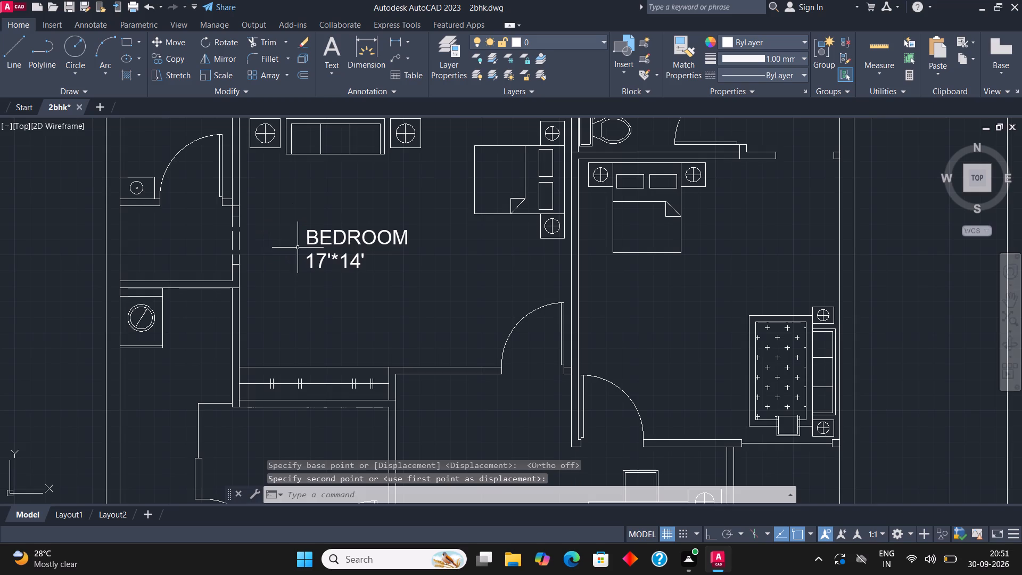
key("space")
scroll(232, 256, "down", 3)
scroll(281, 254, "up", 2)
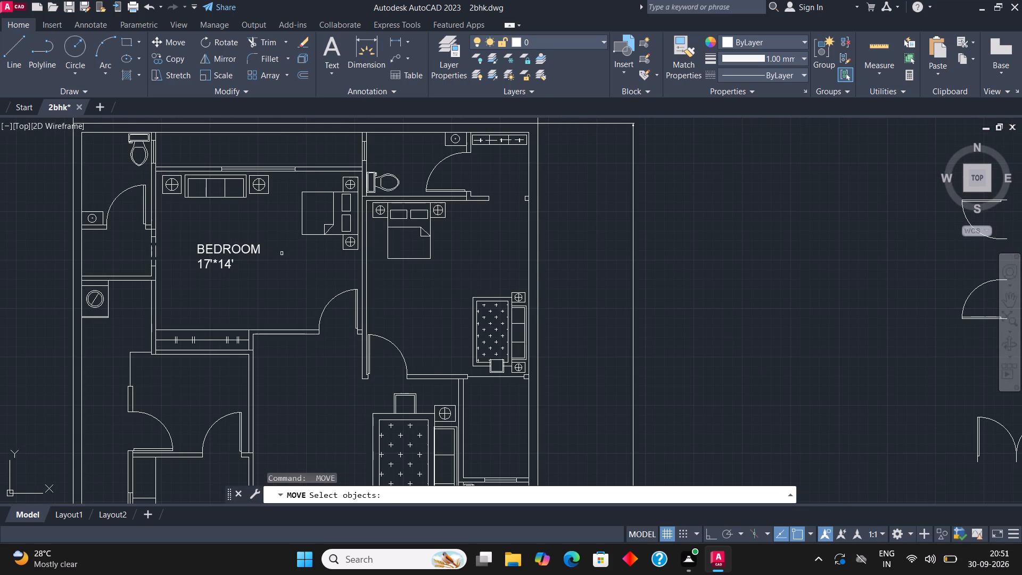
key("Escape")
Copy the BEDROOM label into the east bedroom, the narrow rear strip, the rear east bathroom and the adjoining wardrobe area.
left_click(198, 252)
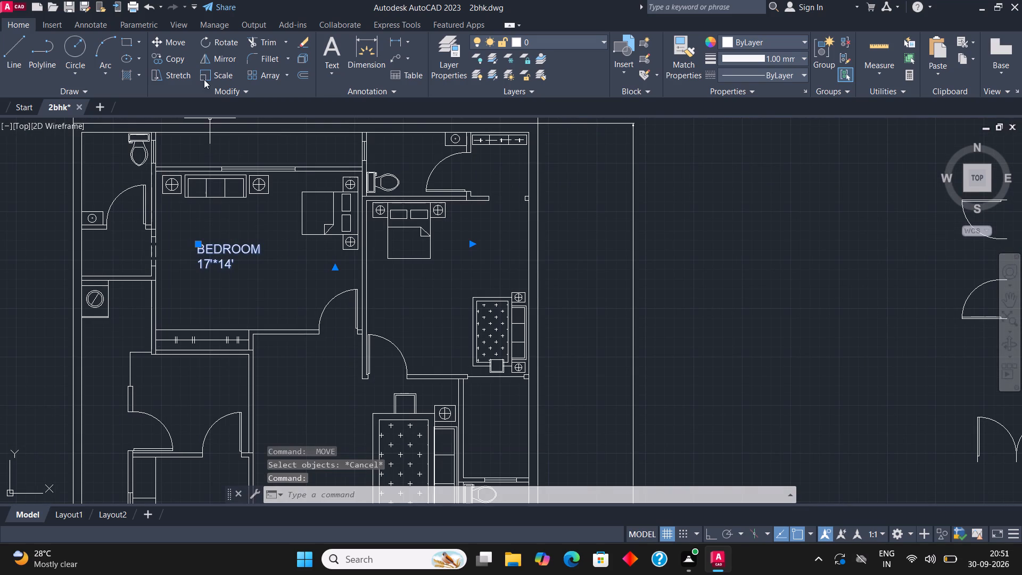
left_click(182, 64)
left_click(235, 249)
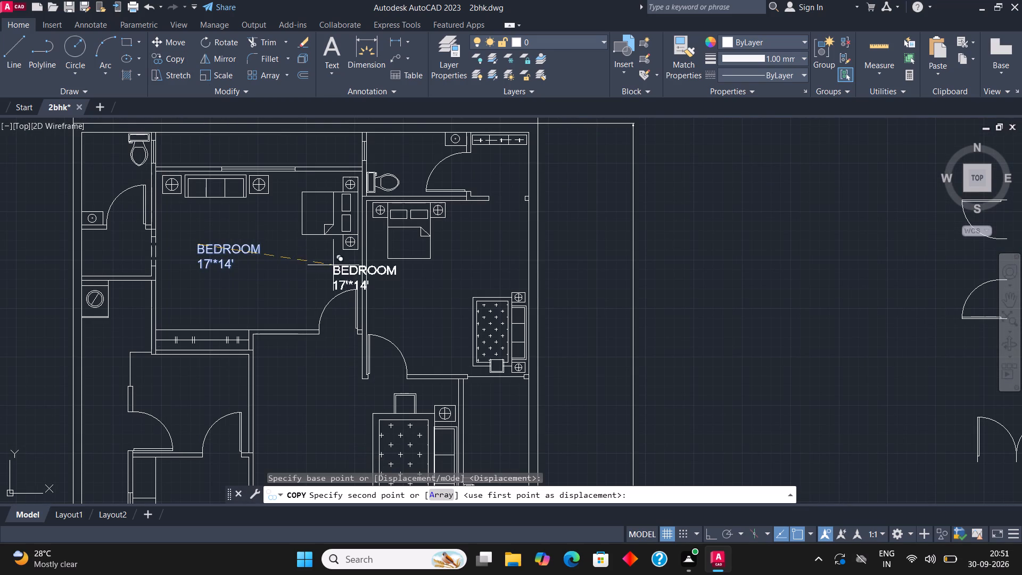
left_click(388, 277)
scroll(392, 291, "down", 2)
scroll(324, 220, "up", 3)
left_click(317, 264)
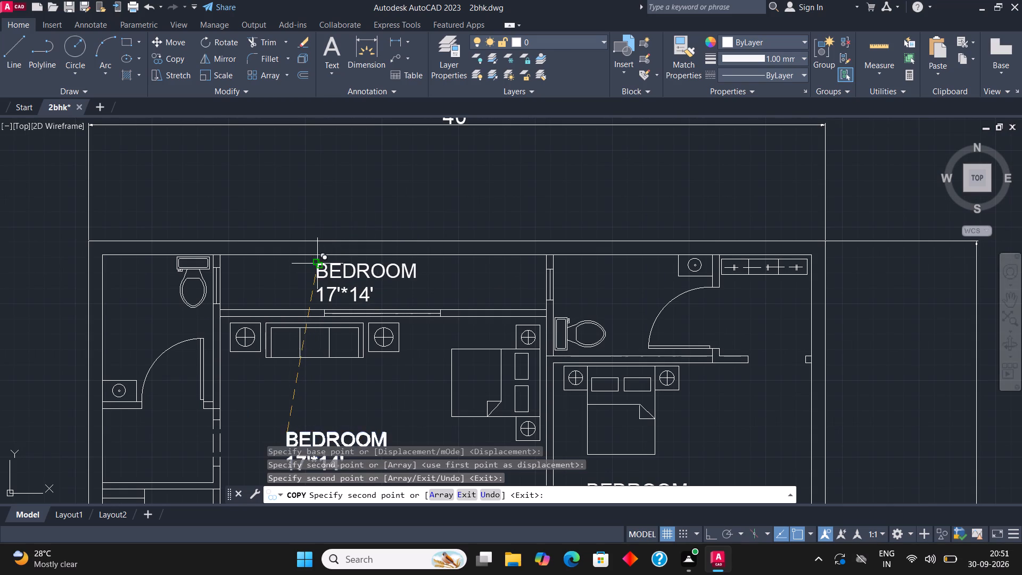
left_click(565, 268)
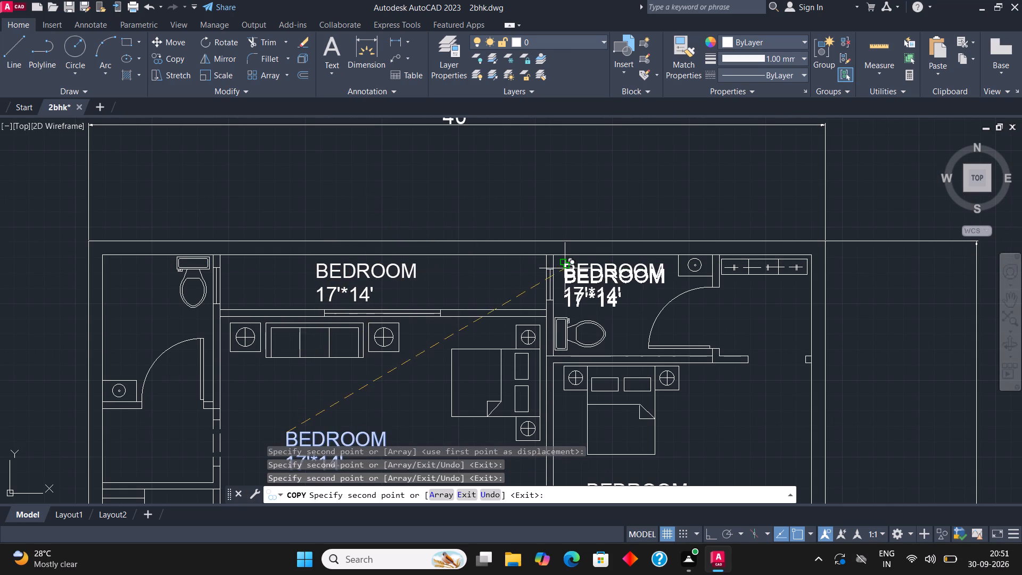
left_click(700, 297)
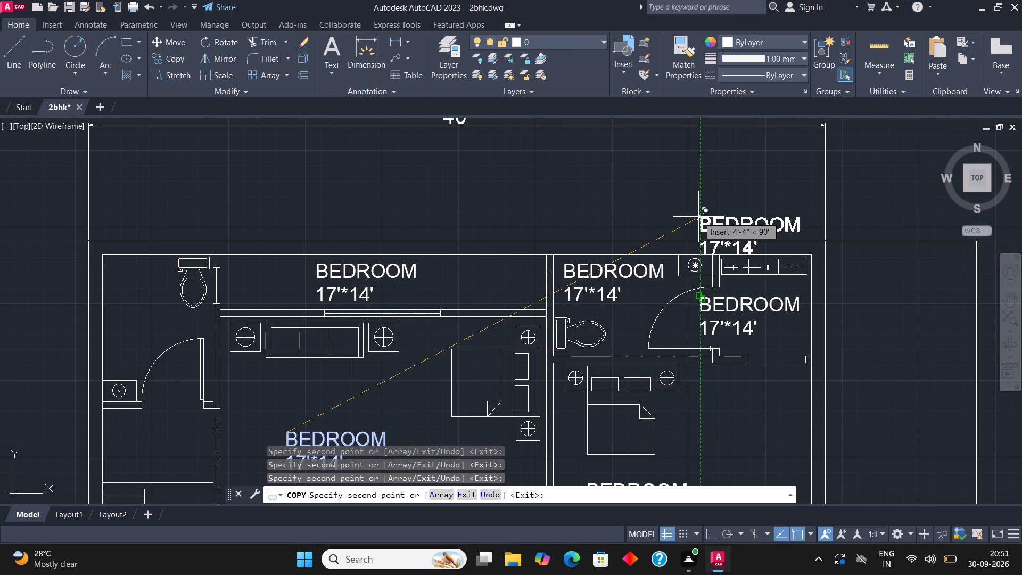
Copy the label into the rear west bathroom and the small space just south of it.
scroll(686, 223, "down", 1)
scroll(237, 274, "up", 1)
left_click(372, 257)
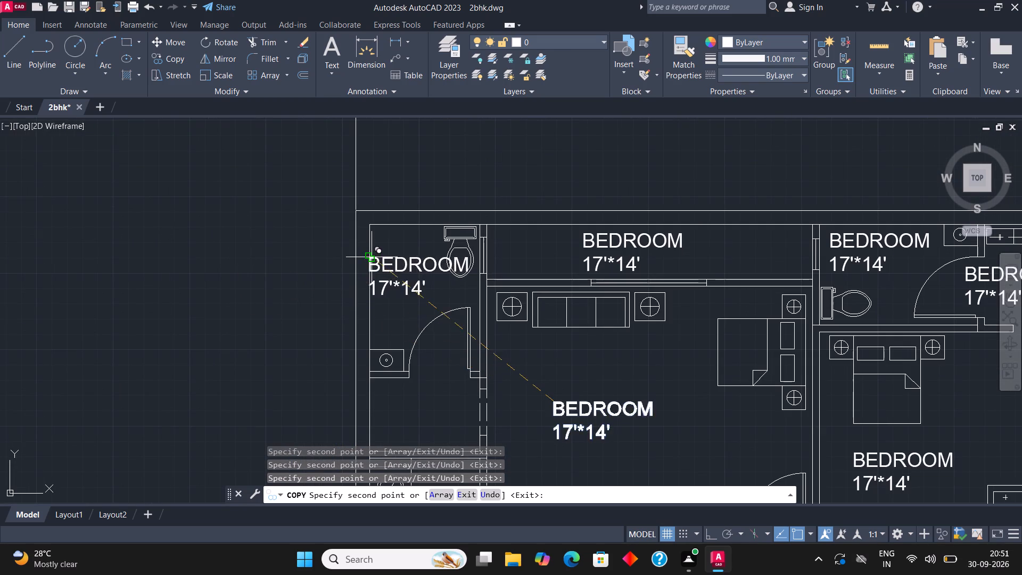
scroll(370, 226, "down", 1)
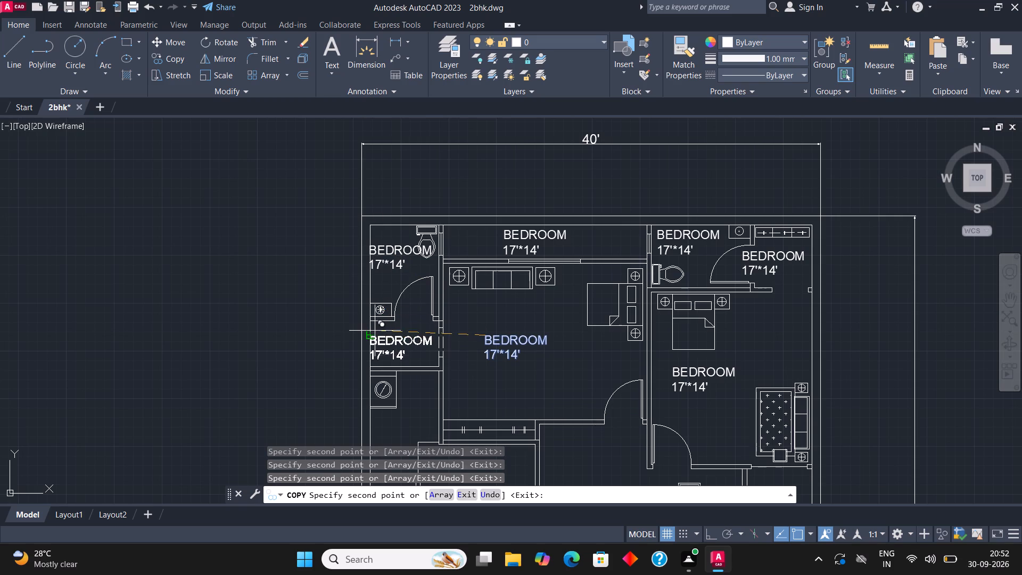
left_click(376, 331)
Copy the label into the small room south of the west bedroom's wardrobe and into the kitchen.
scroll(307, 240, "down", 4)
scroll(312, 280, "up", 3)
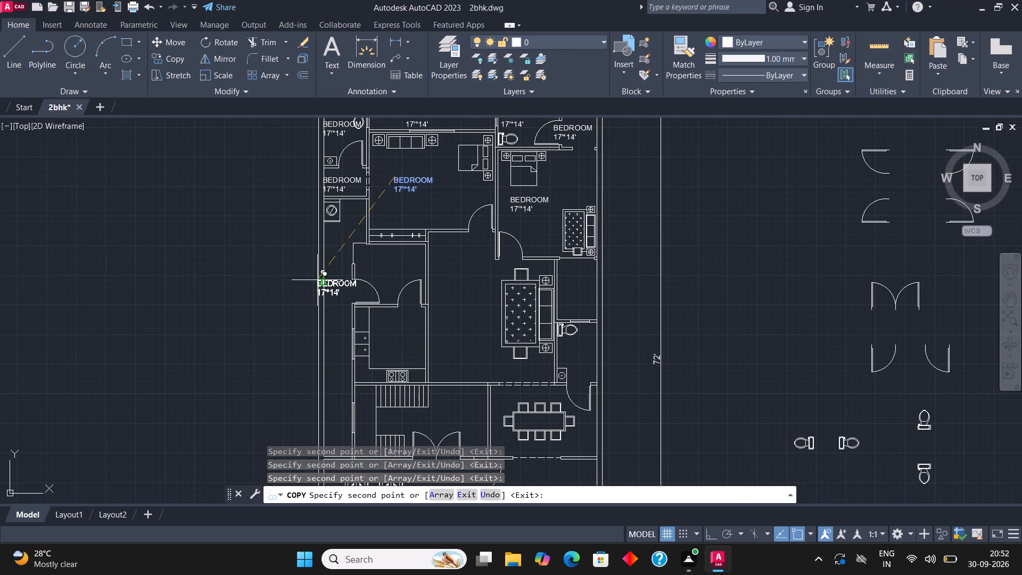
scroll(392, 280, "up", 2)
left_click(349, 239)
scroll(317, 226, "down", 1)
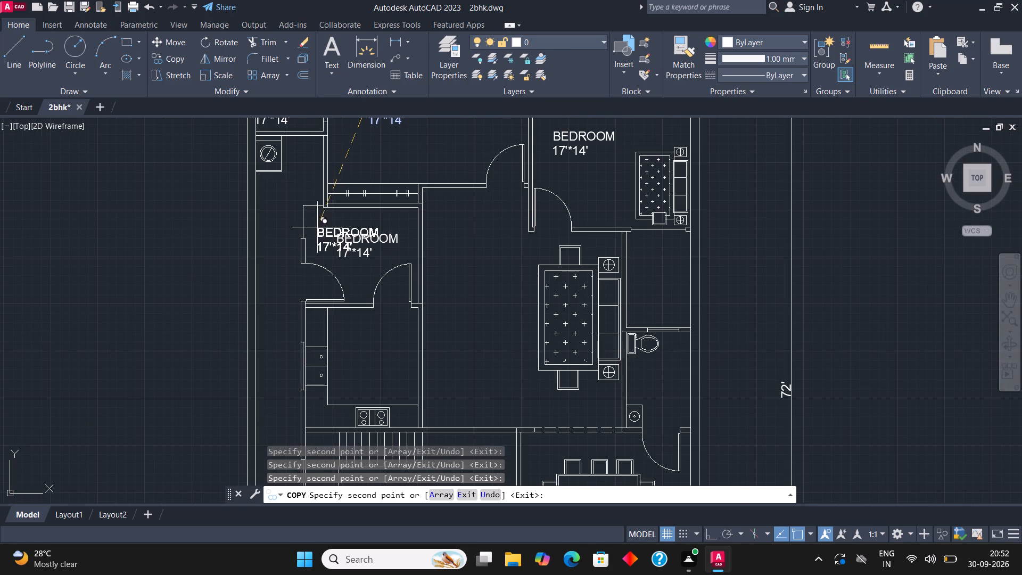
left_click(352, 343)
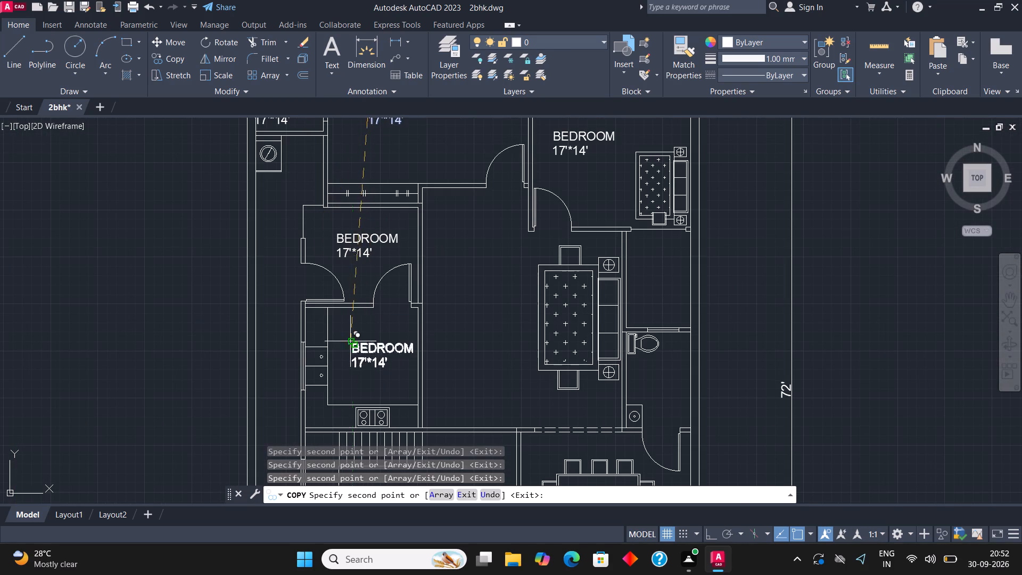
Copy the label into the central living hall, the small room on its east side and the toilet below that room.
scroll(187, 252, "down", 2)
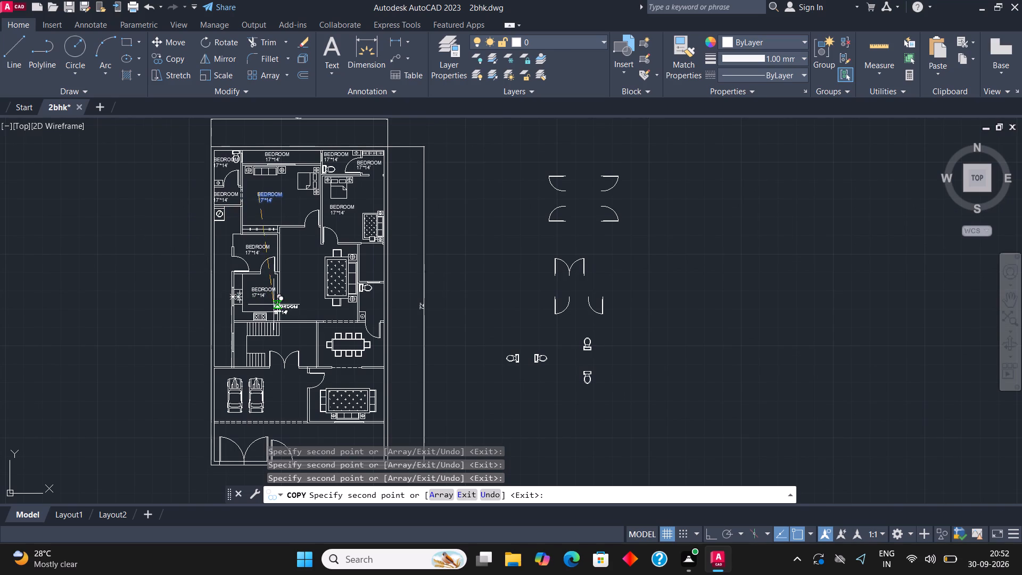
scroll(300, 277, "up", 1)
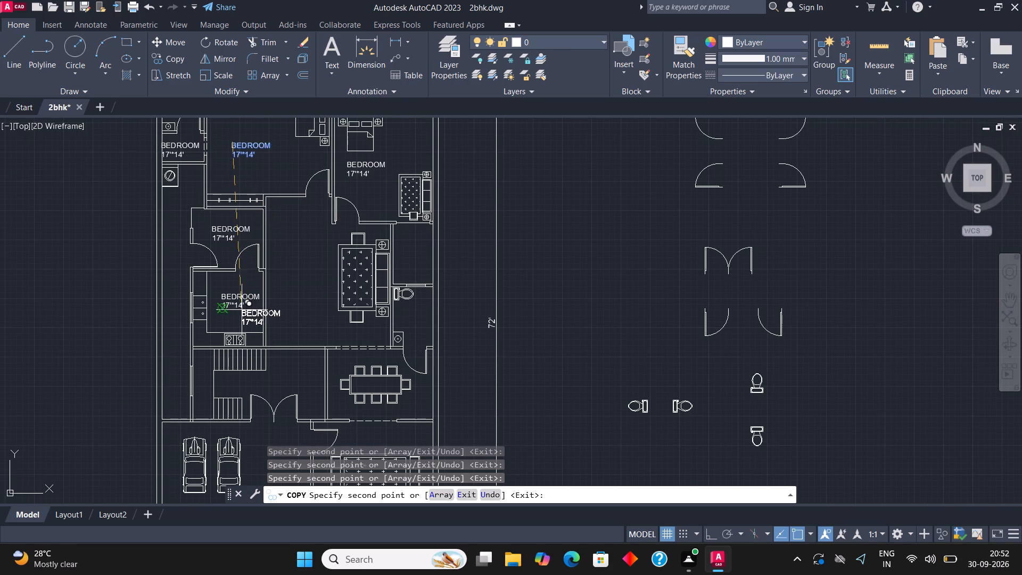
left_click(289, 258)
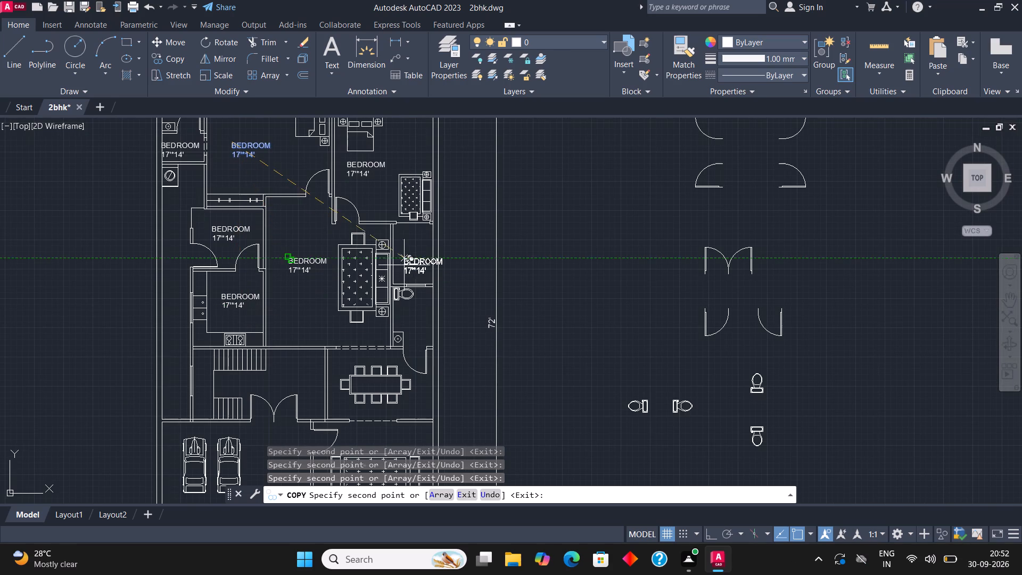
left_click(399, 249)
left_click(401, 308)
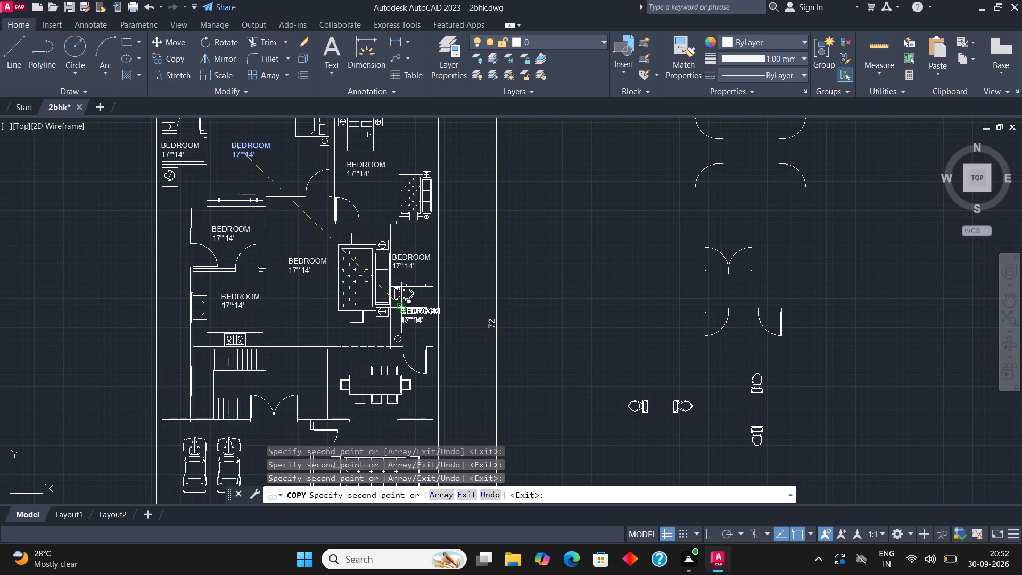
Copy the label into the dining room above the table and into the staircase area beside it.
scroll(399, 253, "down", 1)
scroll(392, 333, "up", 2)
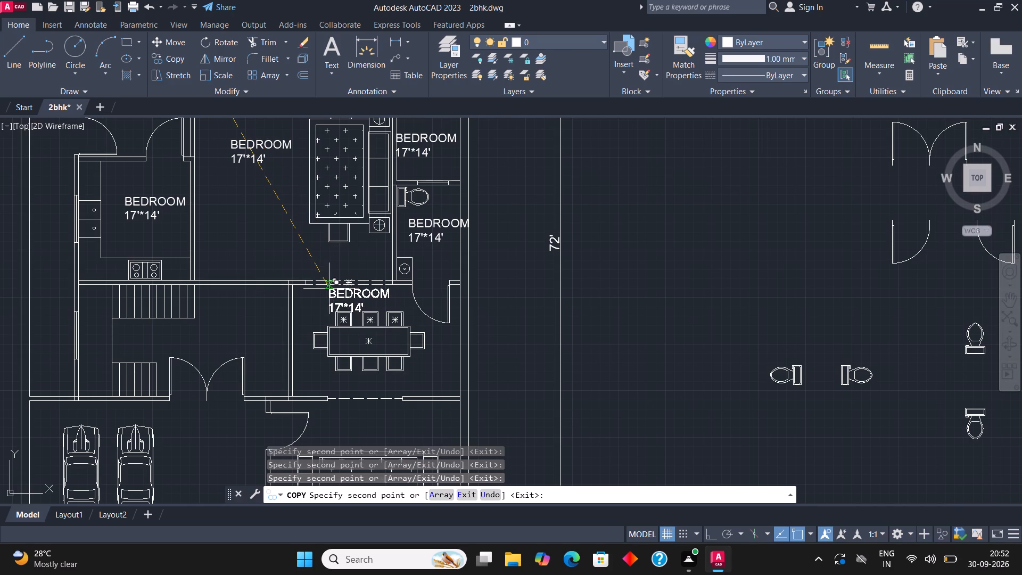
scroll(350, 369, "up", 2)
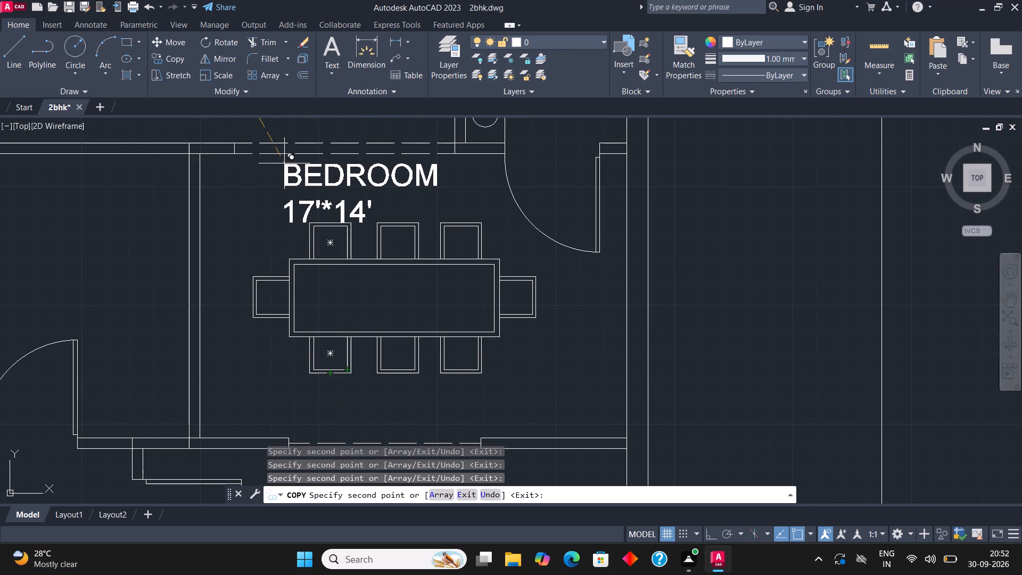
left_click(303, 161)
scroll(277, 210, "down", 1)
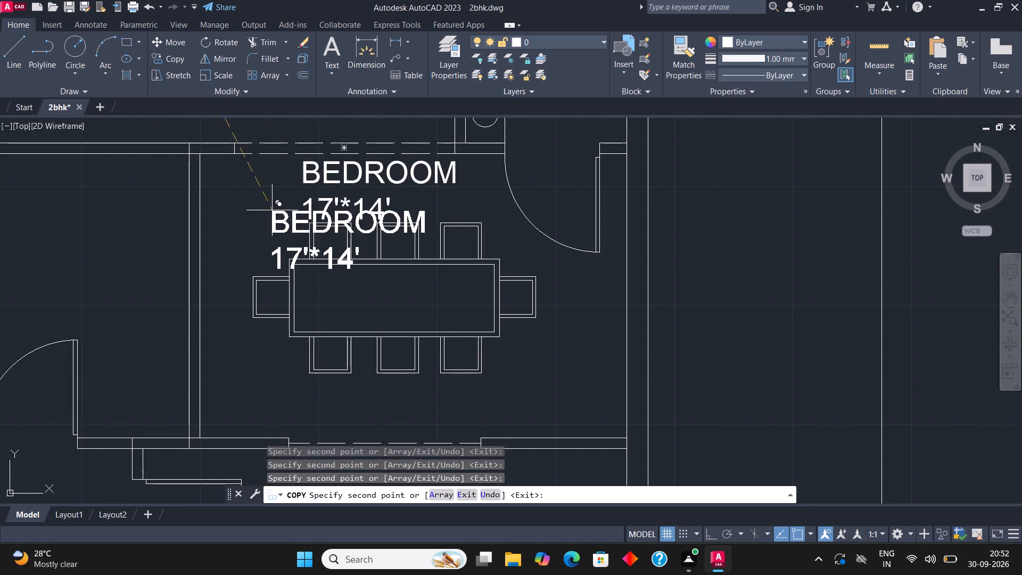
scroll(290, 213, "down", 1)
scroll(341, 231, "down", 1)
scroll(193, 233, "up", 2)
left_click(172, 233)
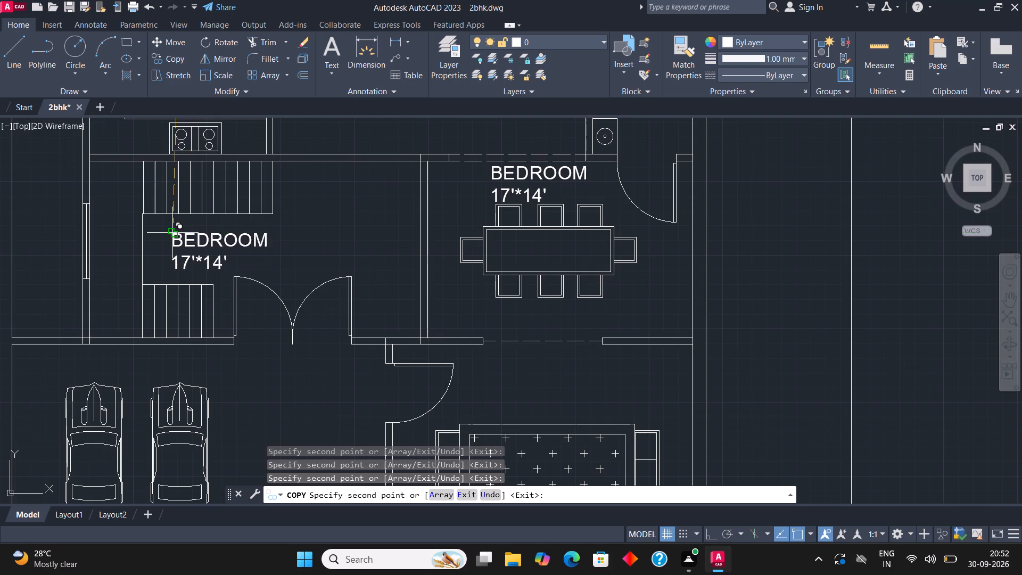
Copy the label into the car parking area, the front sitting room above the sofa set, and the front yard beside the gates.
scroll(386, 331, "down", 2)
scroll(362, 228, "down", 1)
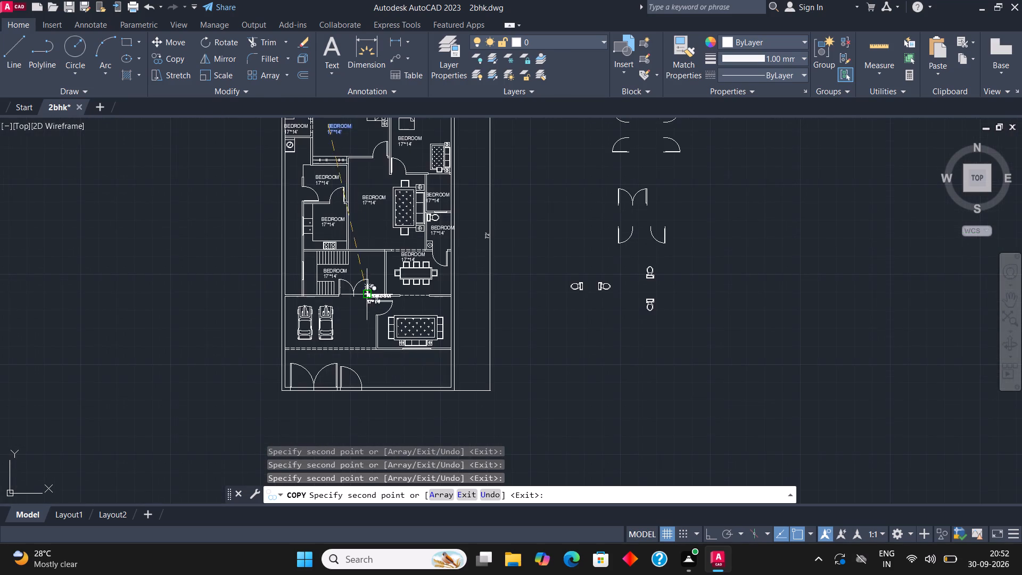
scroll(345, 333, "up", 2)
left_click(333, 308)
scroll(332, 330, "down", 2)
scroll(383, 324, "up", 3)
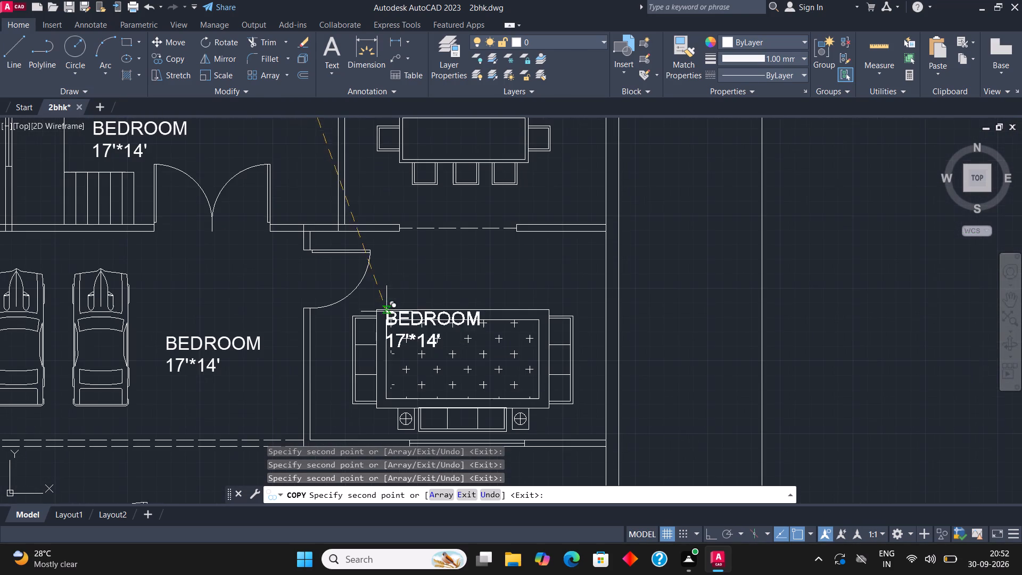
left_click(413, 262)
scroll(400, 300, "down", 1)
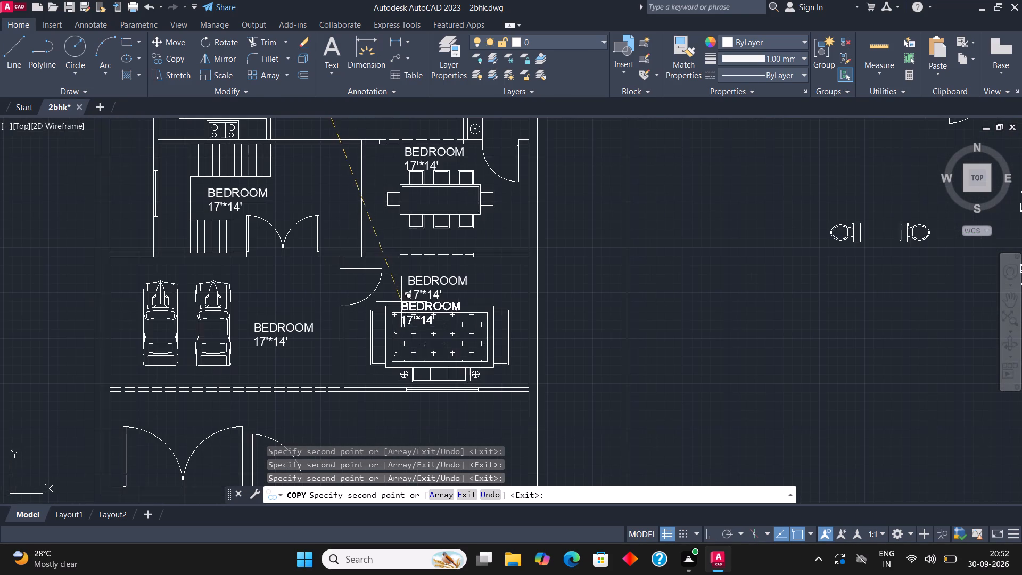
scroll(432, 322, "down", 2)
scroll(432, 357, "up", 1)
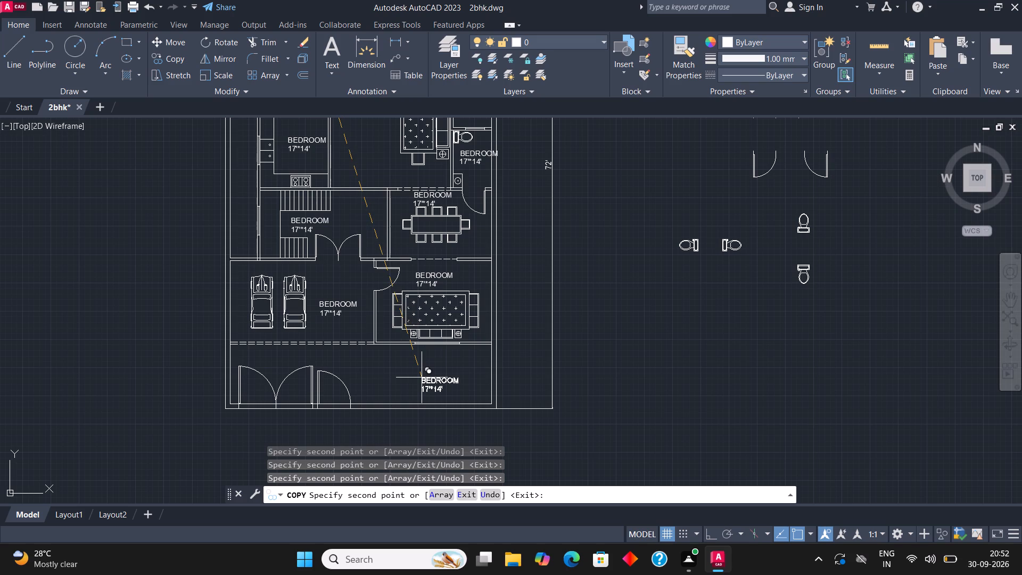
left_click(412, 366)
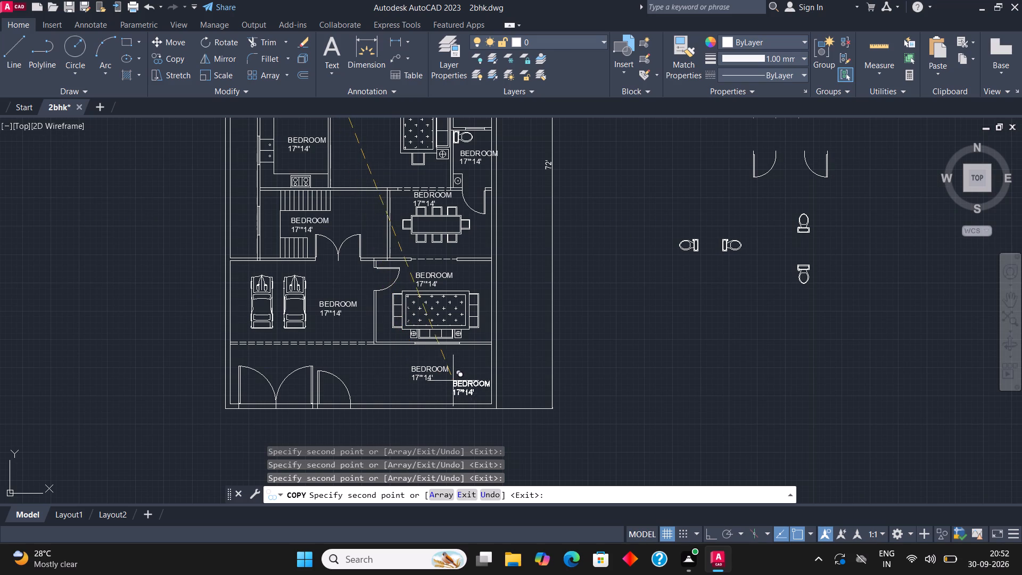
Look over the whole floor plan for rooms still without a label and end the copying.
scroll(315, 310, "down", 1)
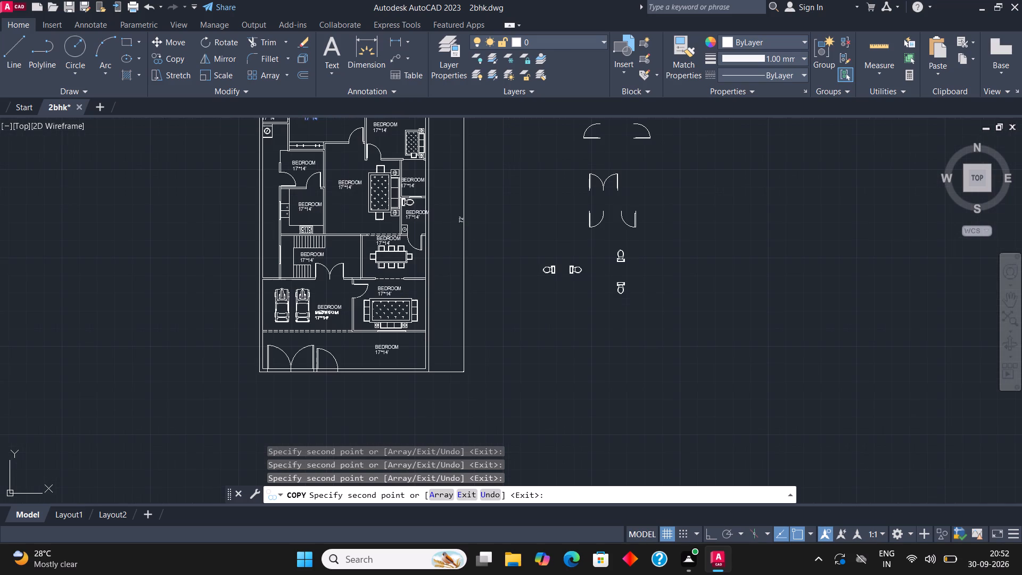
scroll(319, 357, "down", 1)
scroll(362, 332, "up", 1)
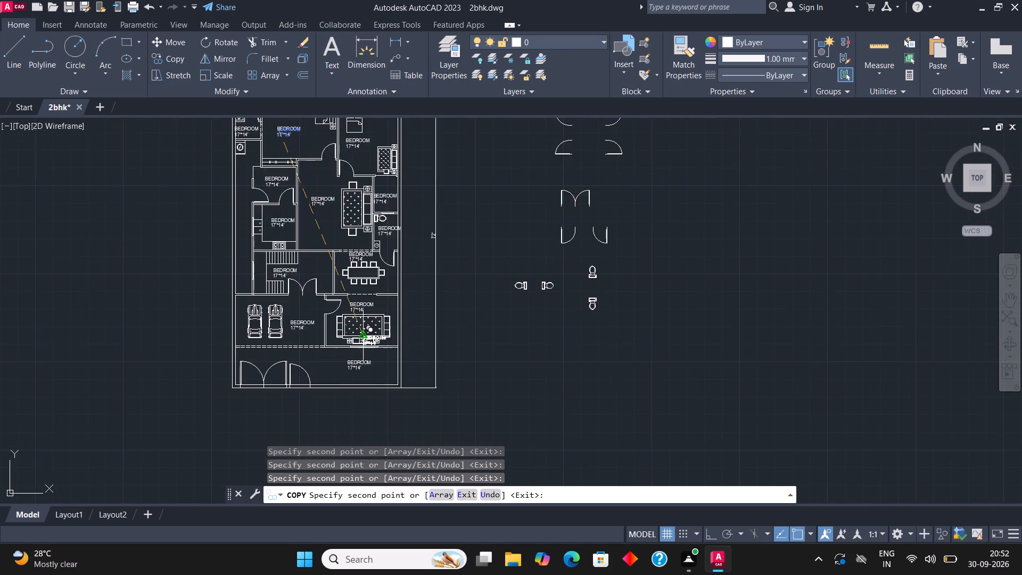
scroll(362, 334, "up", 1)
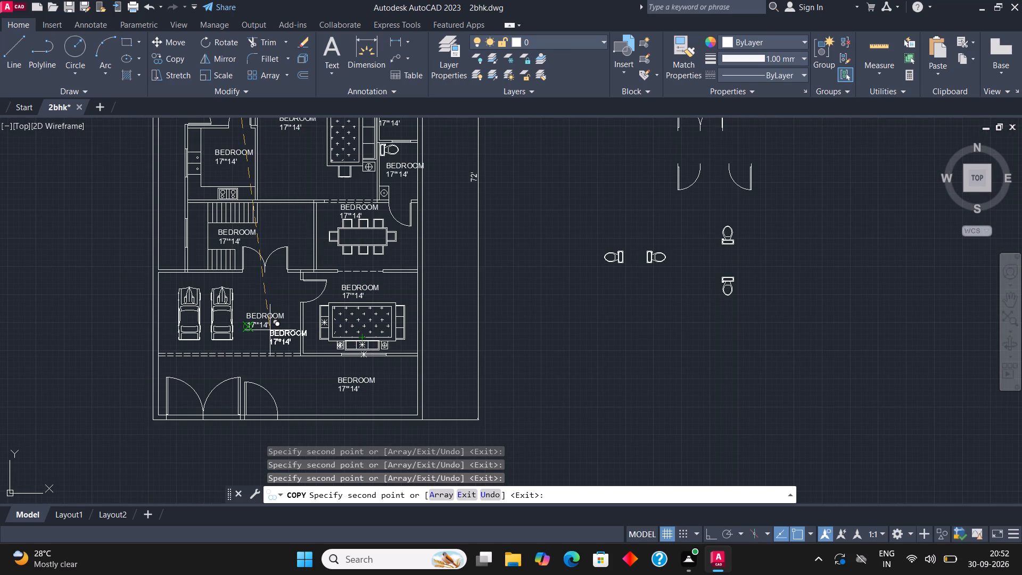
scroll(315, 369, "down", 1)
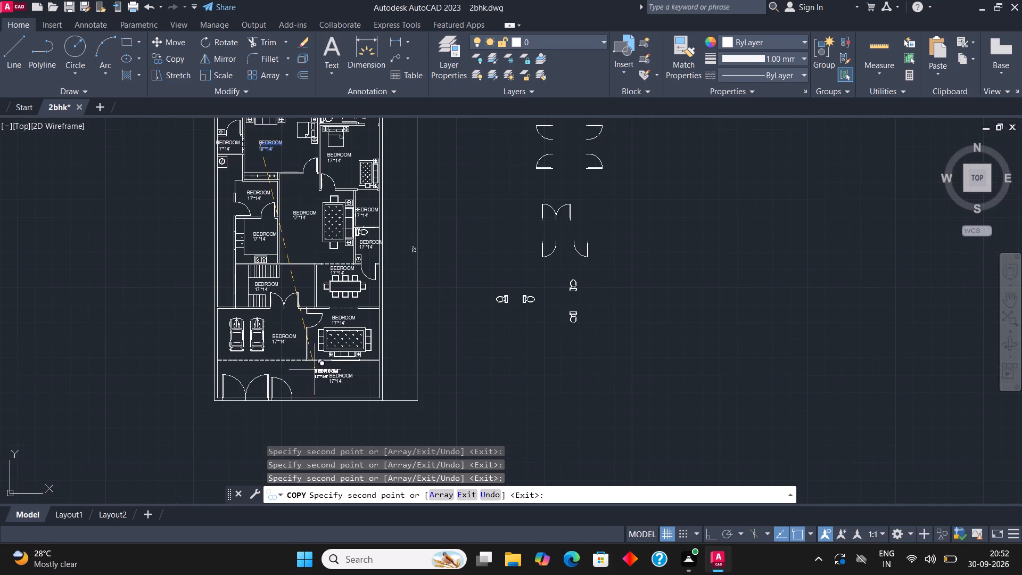
scroll(341, 206, "up", 1)
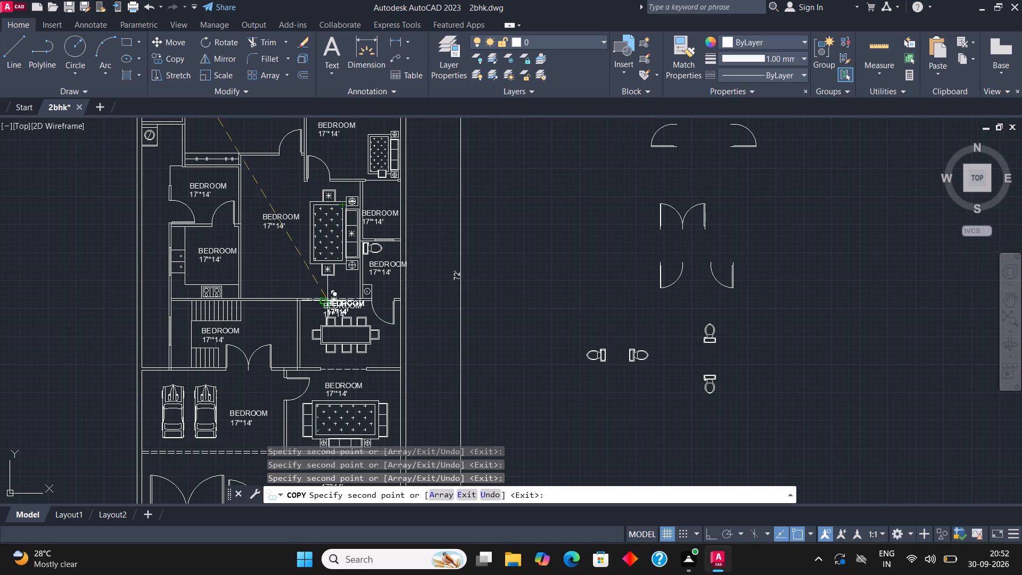
scroll(325, 341, "down", 1)
scroll(332, 191, "up", 1)
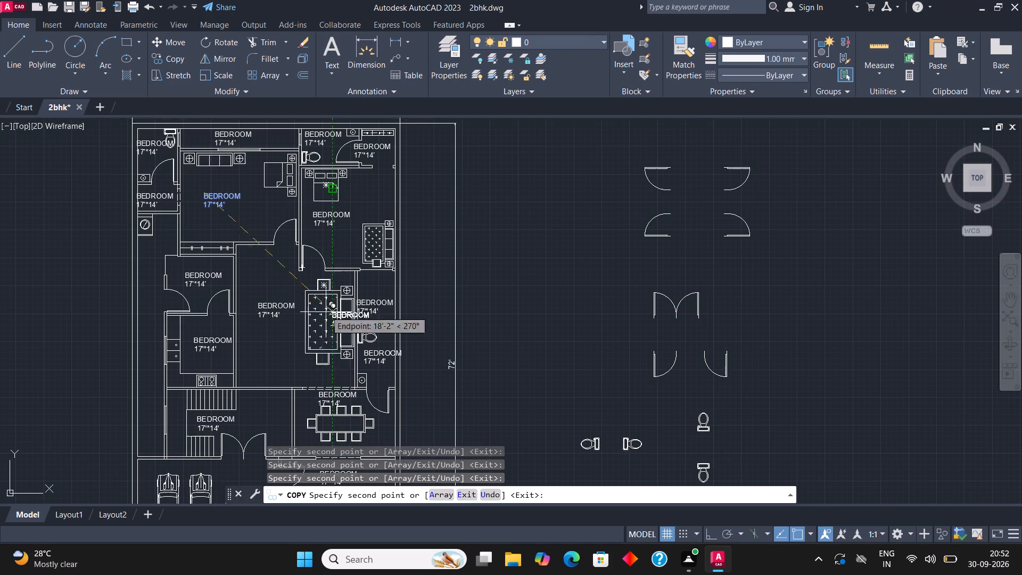
scroll(298, 360, "down", 1)
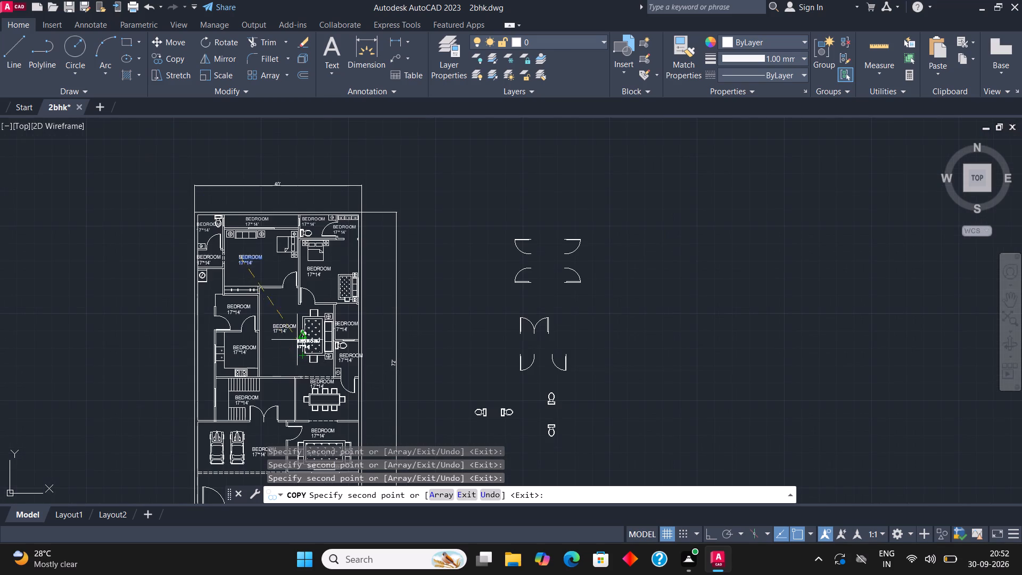
scroll(295, 224, "up", 1)
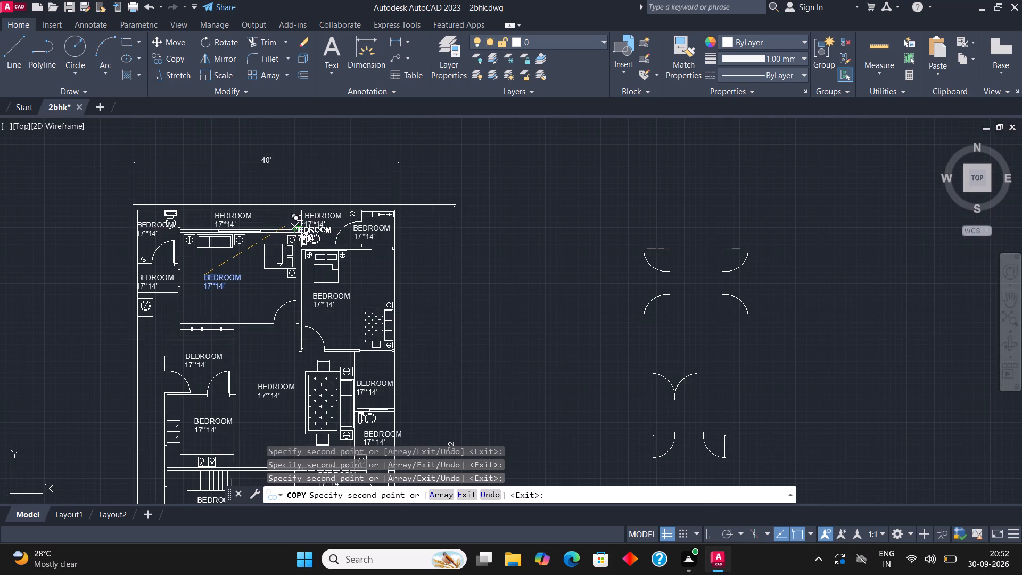
key("Escape")
Draw a short horizontal line running east into the hall from the wall corner at the west bedroom wardrobe's southeast end.
scroll(259, 355, "up", 3)
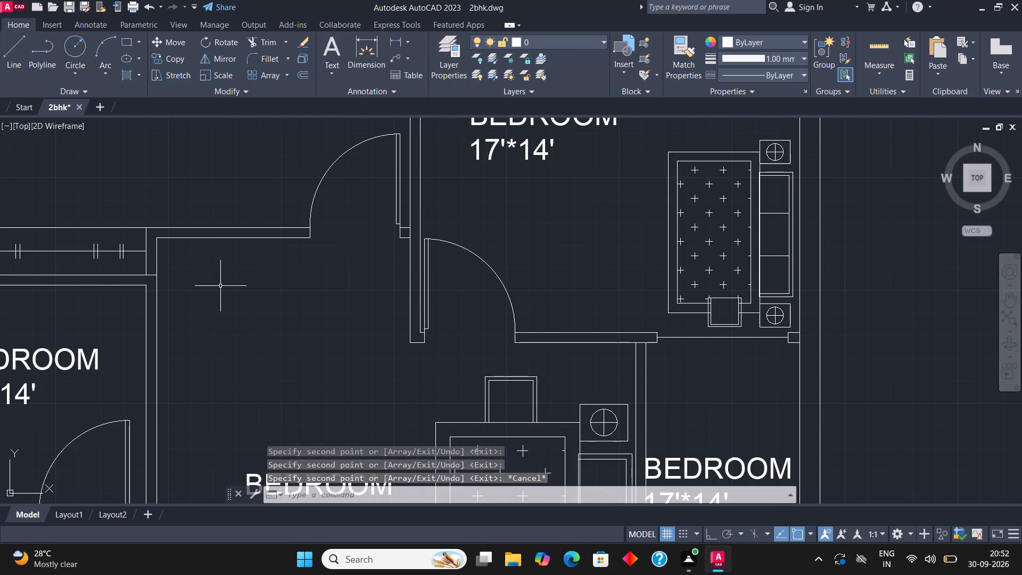
left_click(19, 57)
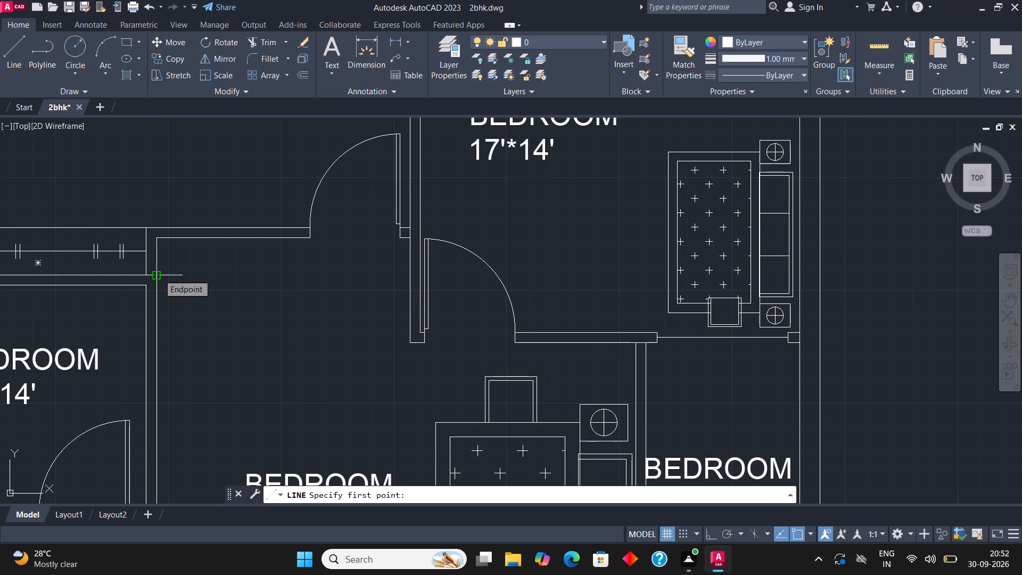
left_click(159, 274)
left_click(276, 276)
key("c")
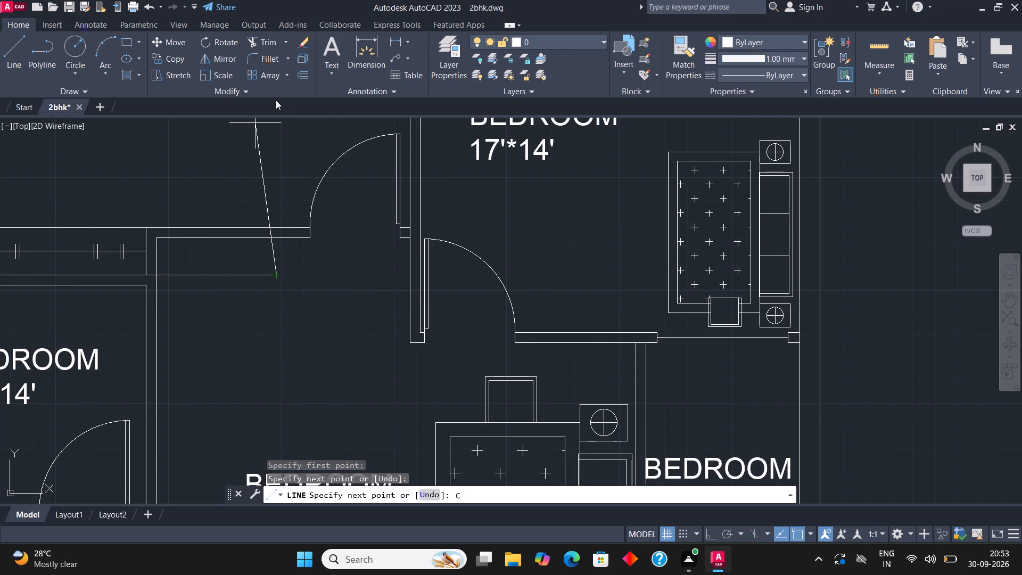
key("Escape")
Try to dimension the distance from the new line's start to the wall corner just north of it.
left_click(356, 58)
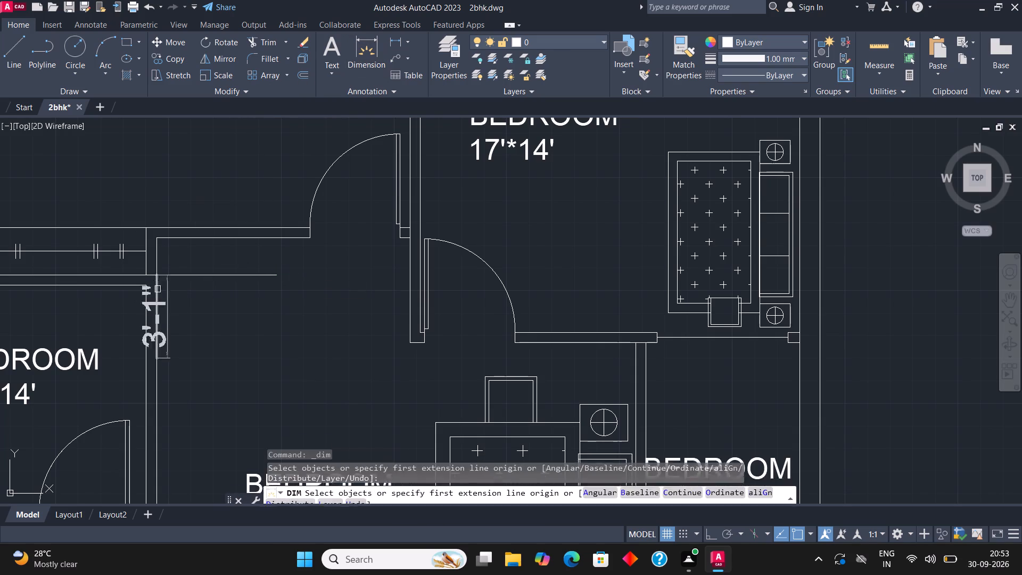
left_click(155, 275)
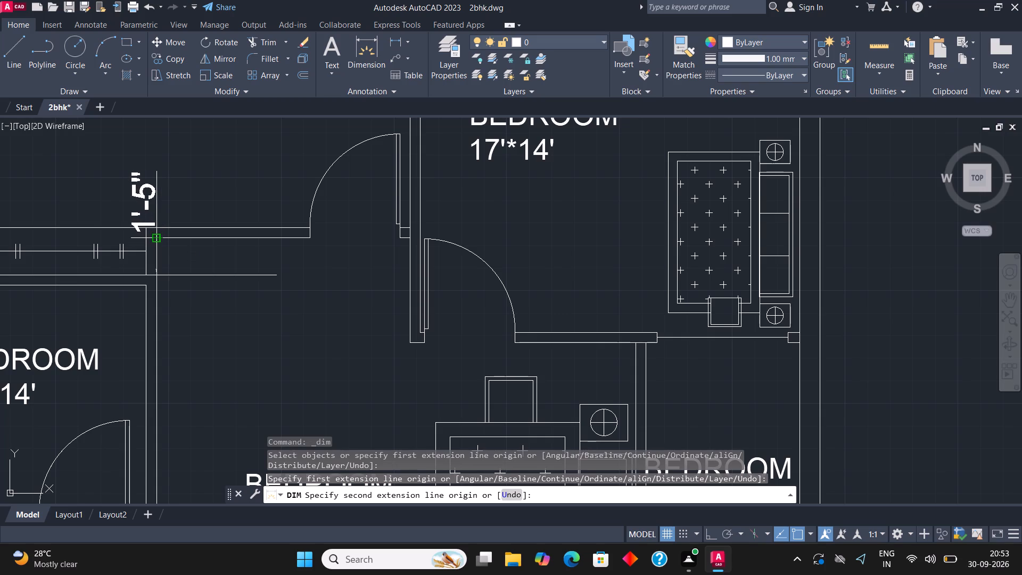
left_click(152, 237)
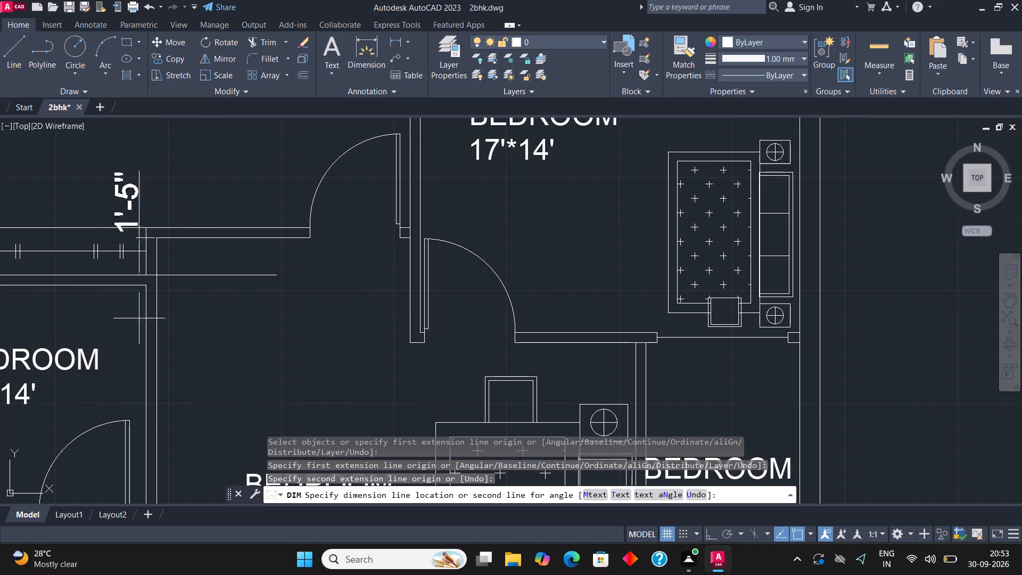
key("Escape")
Replace the label text in the rear west bathroom with BATH and 6'*8' on two lines.
scroll(230, 360, "down", 3)
scroll(309, 316, "down", 1)
scroll(243, 259, "up", 2)
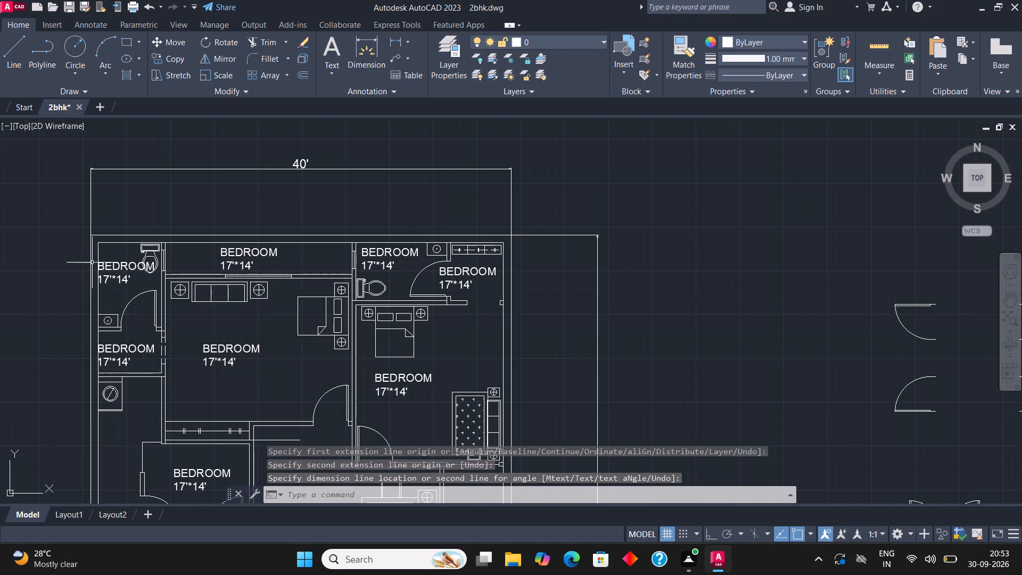
scroll(89, 262, "up", 2)
left_click(152, 269)
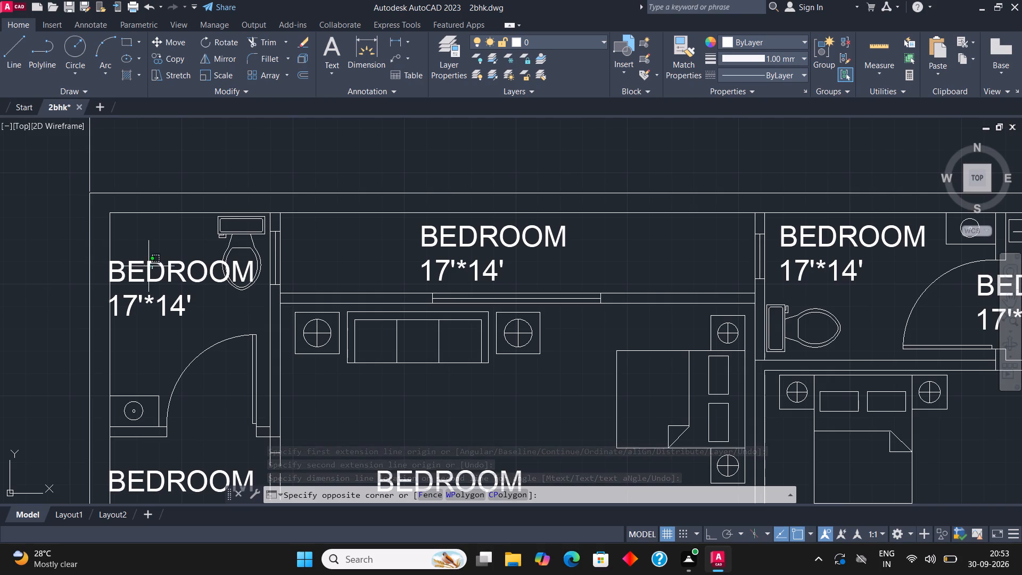
left_click(149, 265)
right_click(148, 264)
left_click(193, 207)
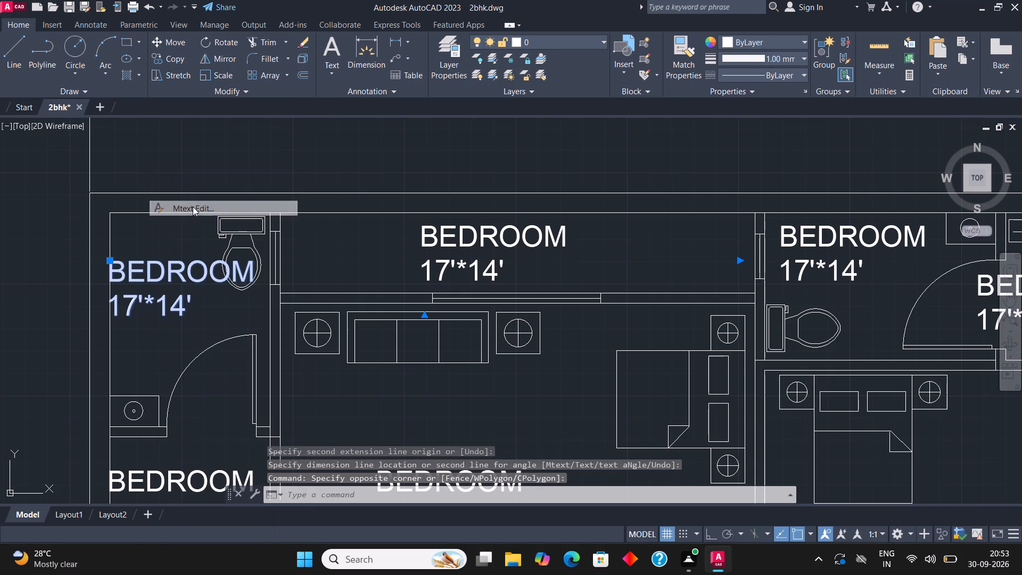
left_click(207, 301)
key("BackSpace")
key("BackSpace")
key("BackSpace")
key("BackSpace")
key("BackSpace")
key("BackSpace")
key("BackSpace")
key("BackSpace")
key("BackSpace")
key("BackSpace")
key("BackSpace")
key("BackSpace")
key("BackSpace")
key("BackSpace")
key("BackSpace")
key("BackSpace")
key("BackSpace")
key("BackSpace")
key("BackSpace")
key("BackSpace")
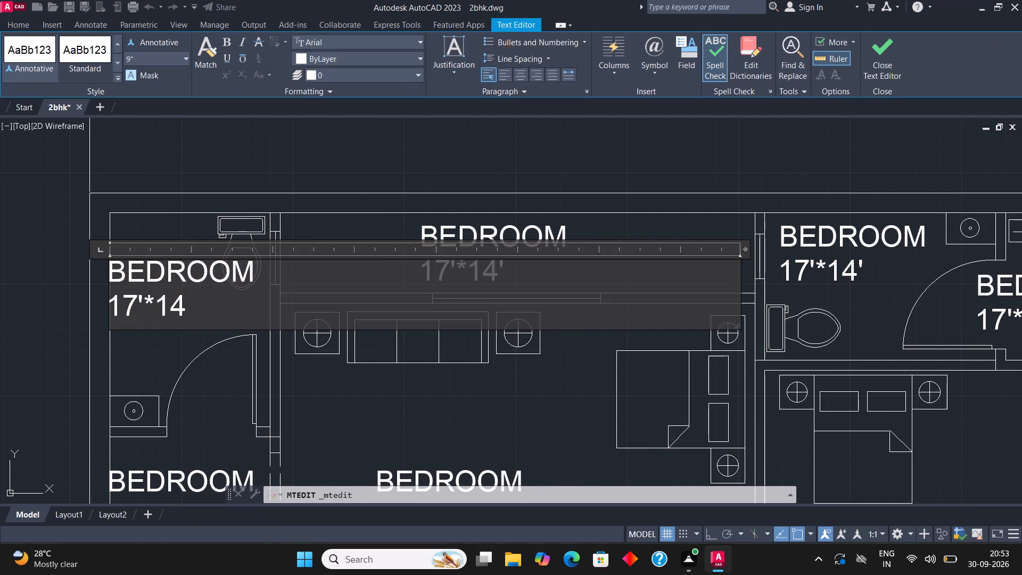
type("BATH")
key("Return")
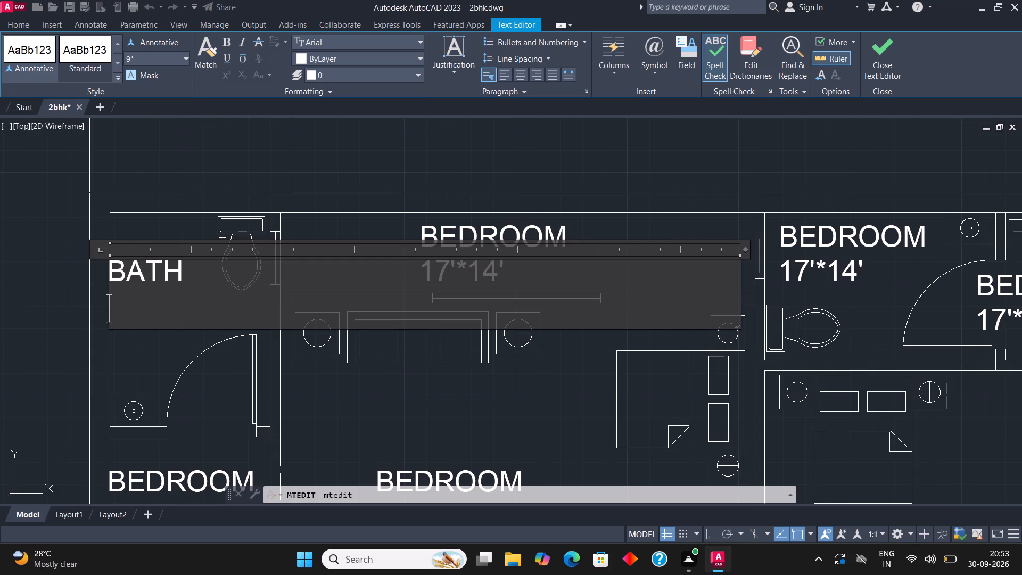
type("6'*8'")
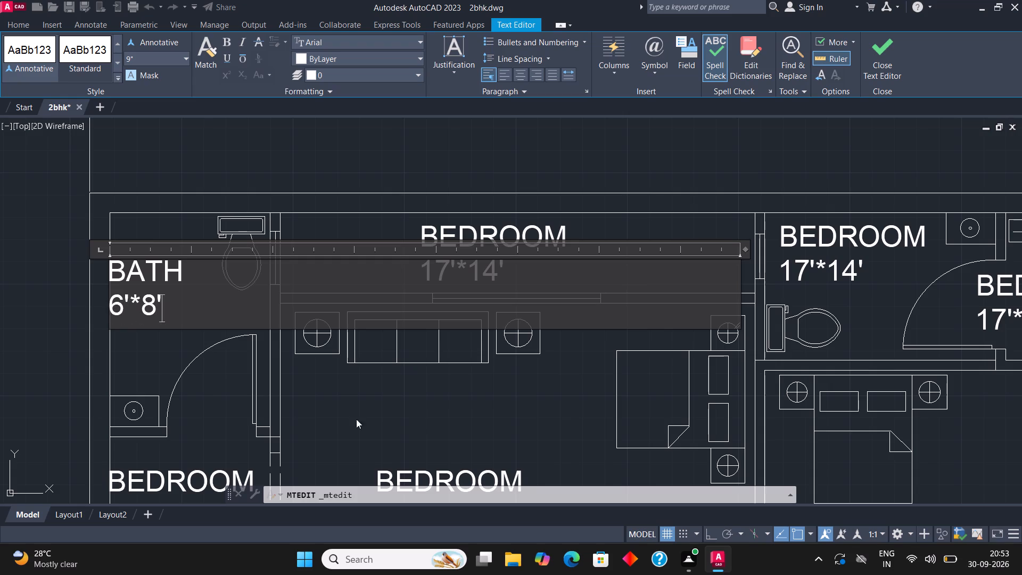
left_click(887, 52)
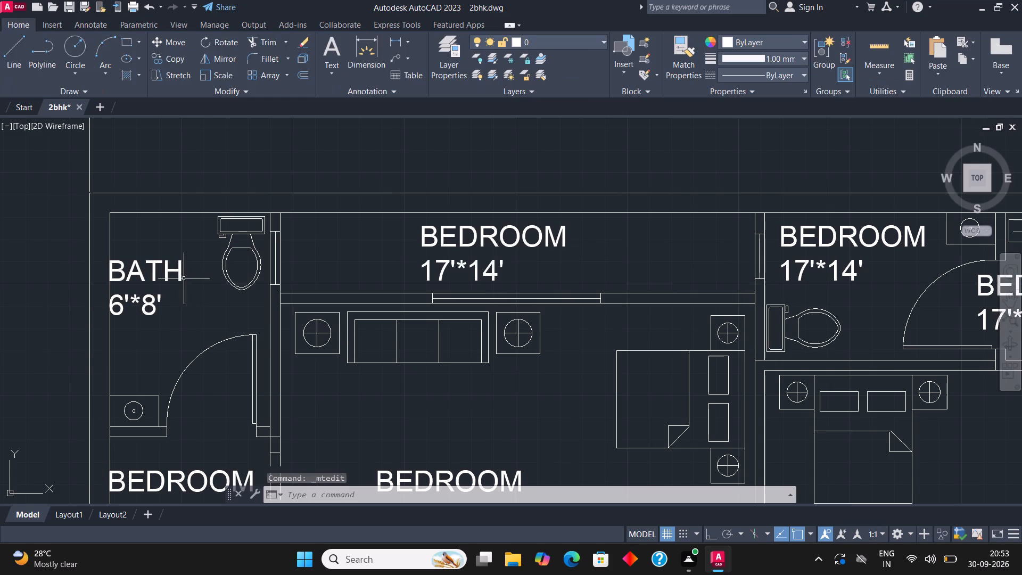
Move the BATH label slightly southeast, clear of the bathroom's west wall.
scroll(156, 287, "up", 1)
left_click(144, 266)
left_click(123, 233)
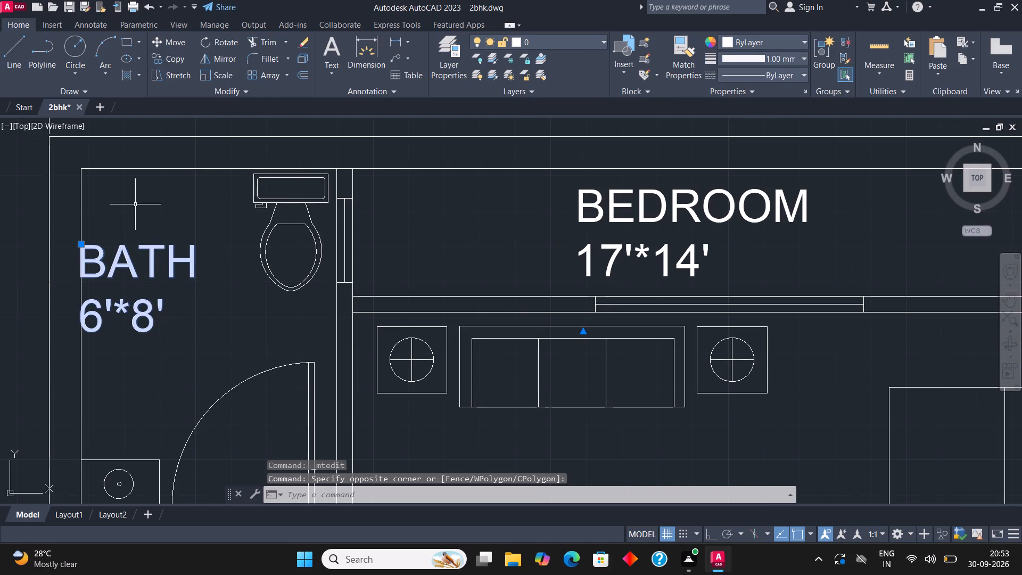
left_click(177, 43)
left_click(135, 285)
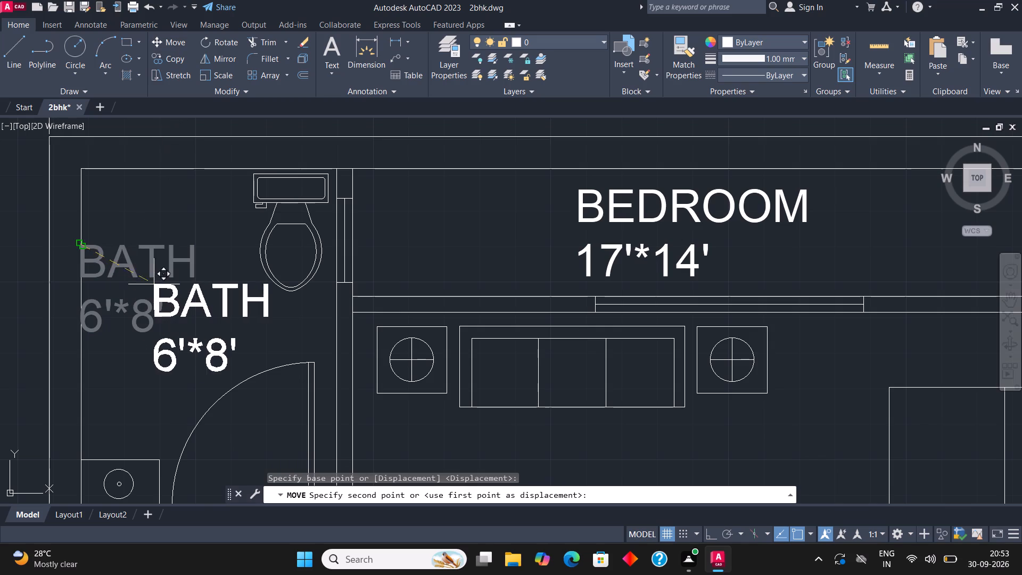
left_click(122, 276)
Replace the label text in the narrow strip north of the west bedroom with PASSAGE 3' on a single line.
scroll(96, 281, "down", 4)
scroll(205, 275, "up", 1)
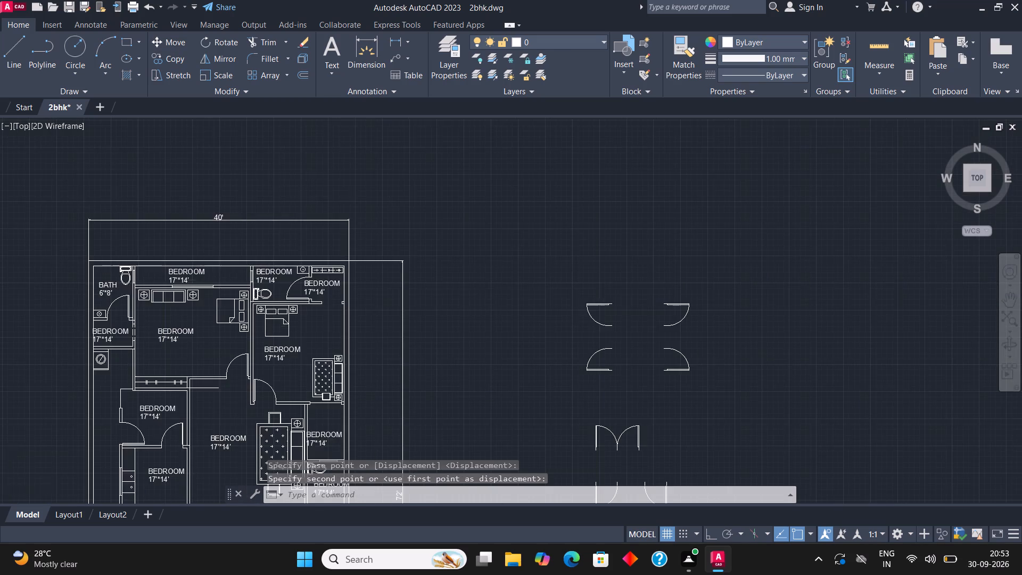
scroll(205, 275, "up", 1)
left_click(147, 260)
right_click(134, 266)
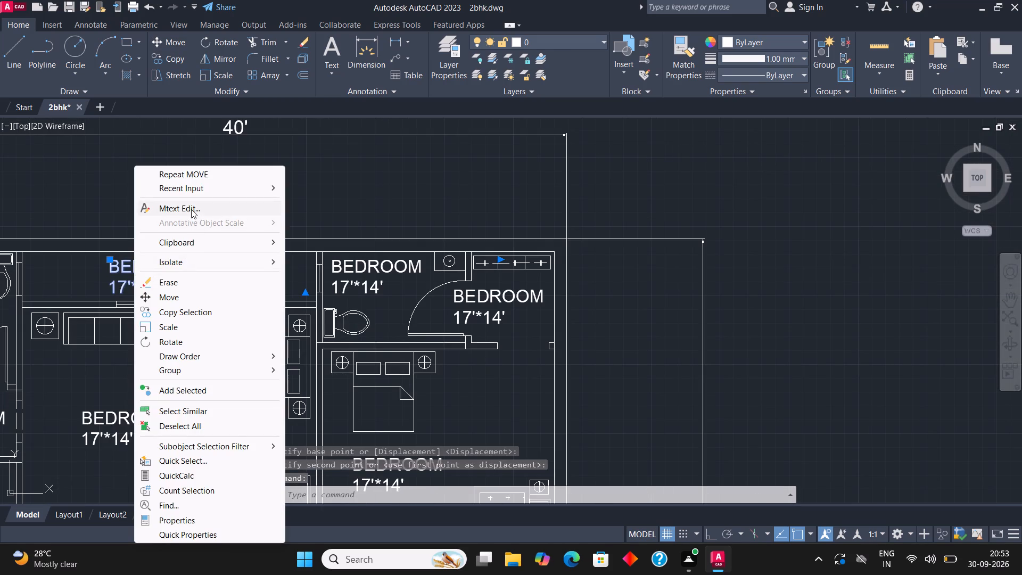
left_click(191, 209)
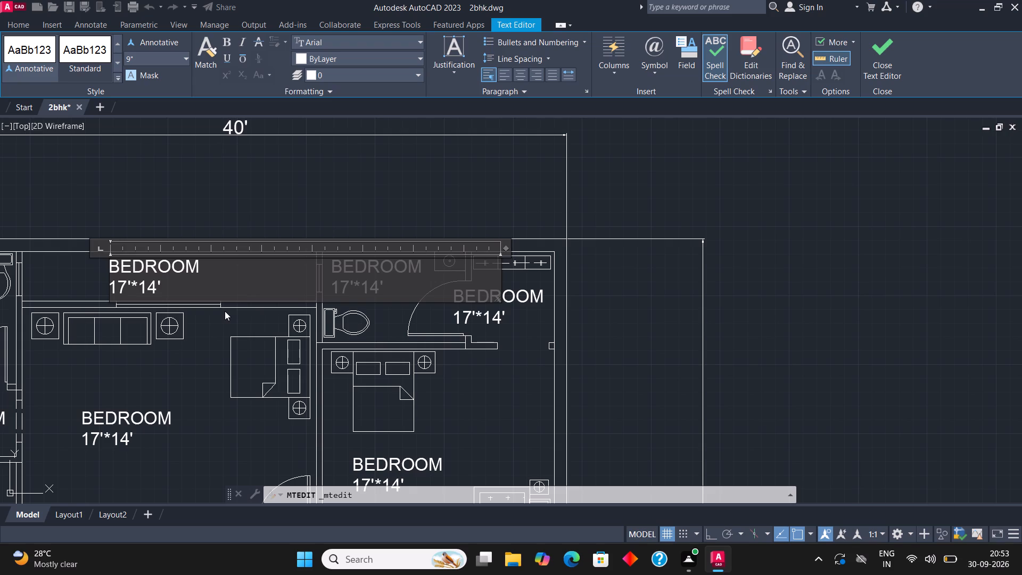
left_click(179, 286)
key("BackSpace")
key("BackSpace")
key("BackSpace")
key("BackSpace")
key("BackSpace")
key("BackSpace")
key("BackSpace")
key("BackSpace")
key("BackSpace")
key("BackSpace")
key("BackSpace")
key("BackSpace")
key("BackSpace")
key("BackSpace")
key("BackSpace")
key("BackSpace")
key("BackSpace")
key("BackSpace")
key("BackSpace")
key("BackSpace")
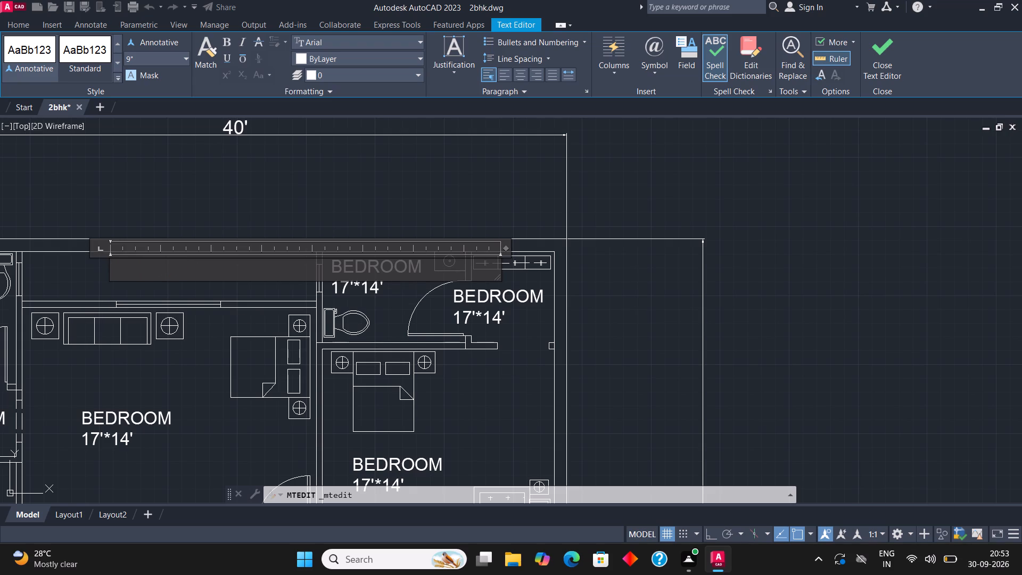
type("PASSAGE")
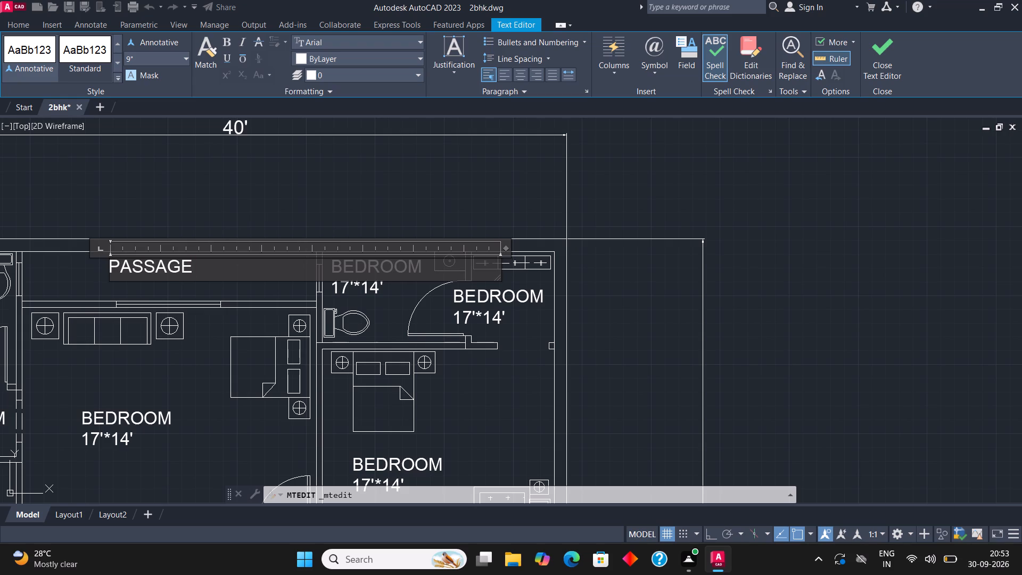
key("space")
key("3")
key("semicolon")
key("BackSpace")
key("apostrophe")
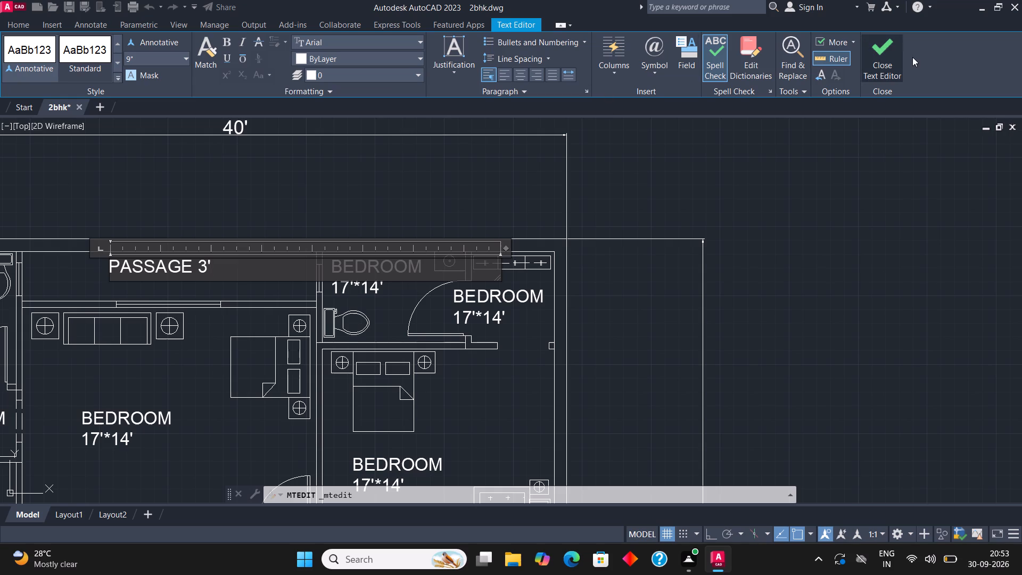
left_click(890, 51)
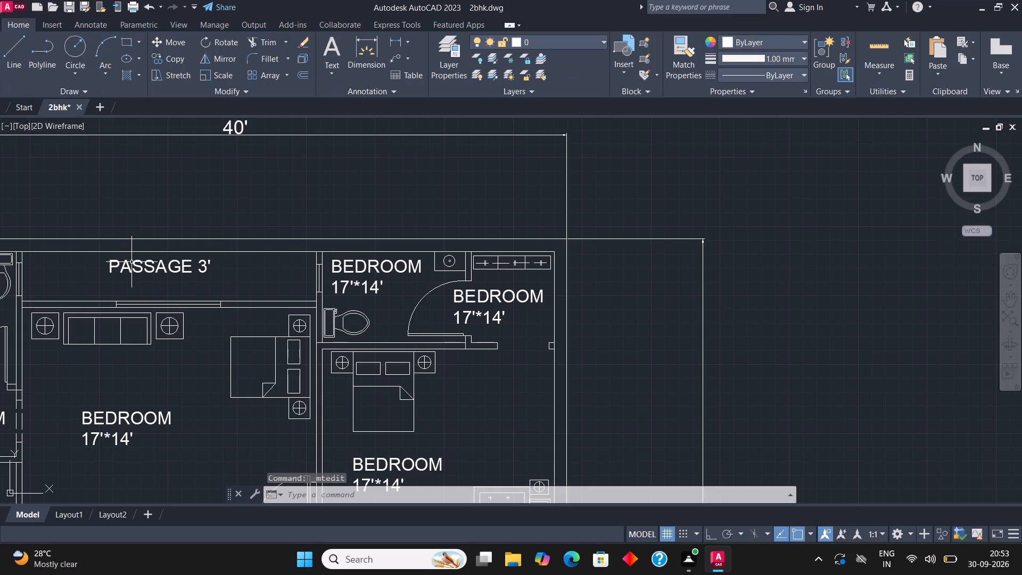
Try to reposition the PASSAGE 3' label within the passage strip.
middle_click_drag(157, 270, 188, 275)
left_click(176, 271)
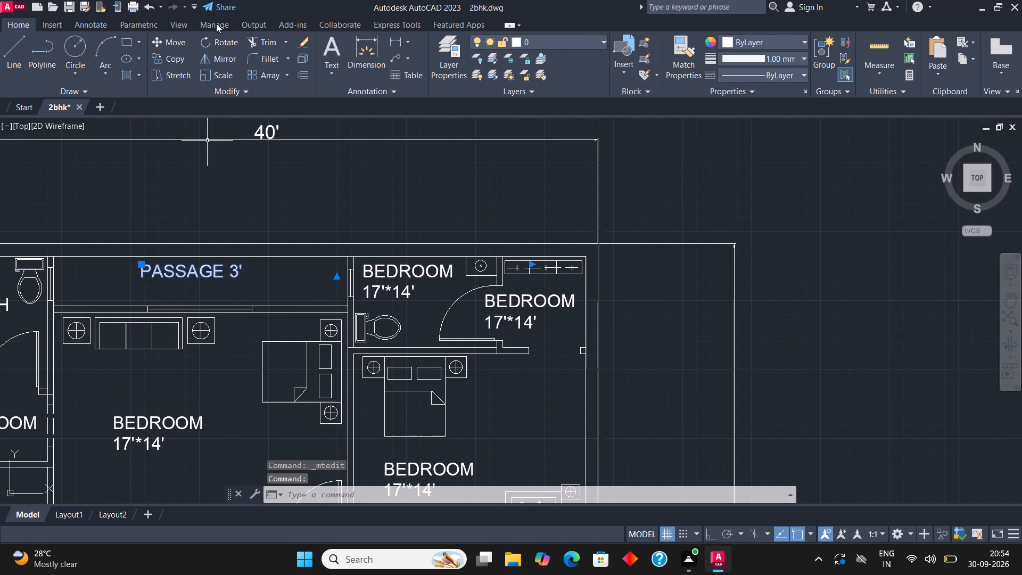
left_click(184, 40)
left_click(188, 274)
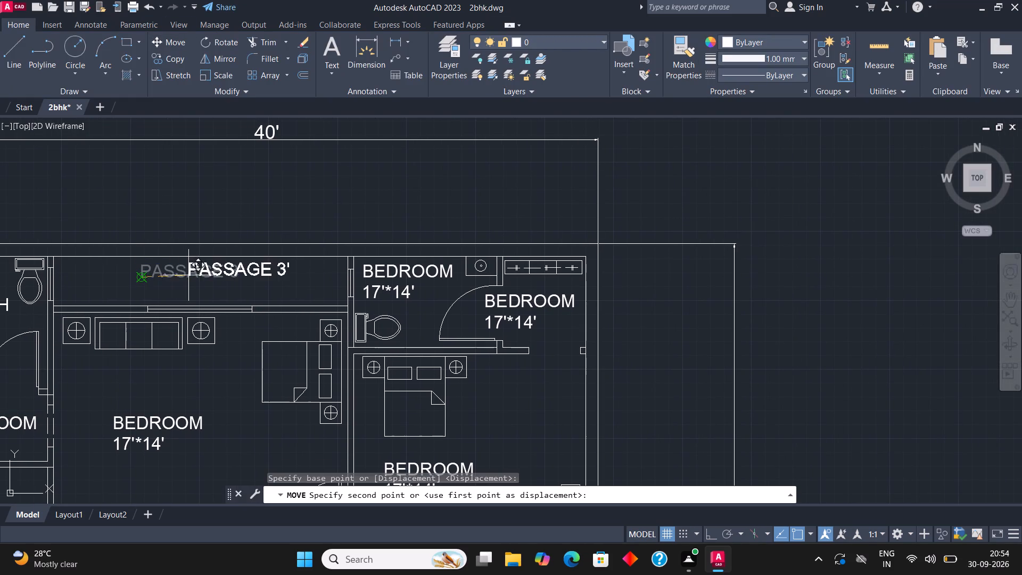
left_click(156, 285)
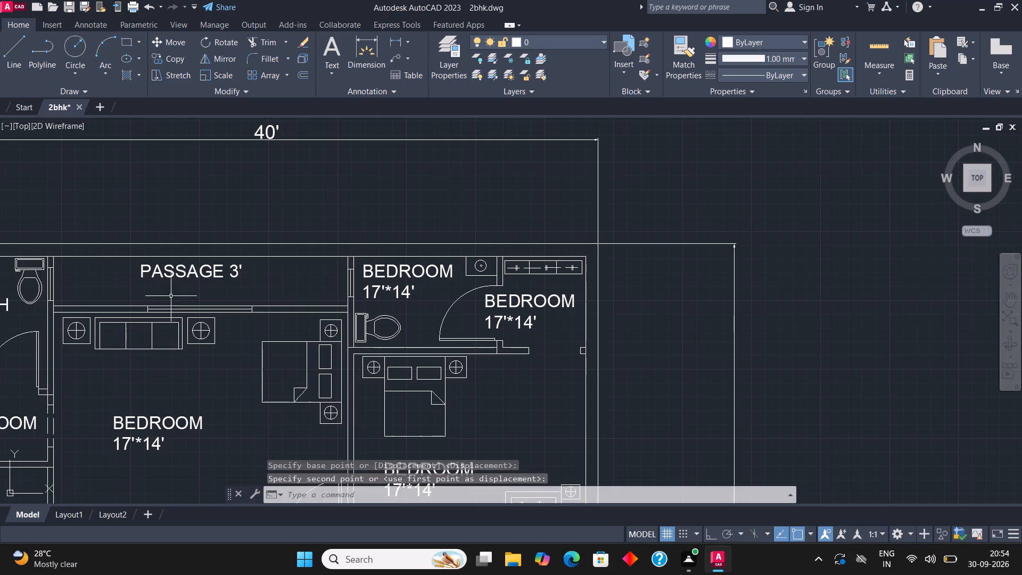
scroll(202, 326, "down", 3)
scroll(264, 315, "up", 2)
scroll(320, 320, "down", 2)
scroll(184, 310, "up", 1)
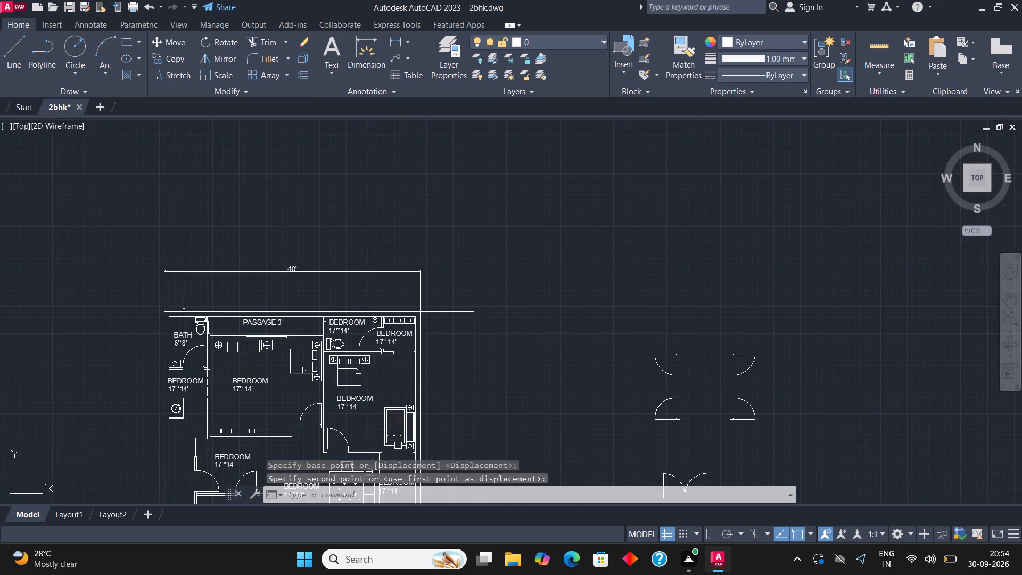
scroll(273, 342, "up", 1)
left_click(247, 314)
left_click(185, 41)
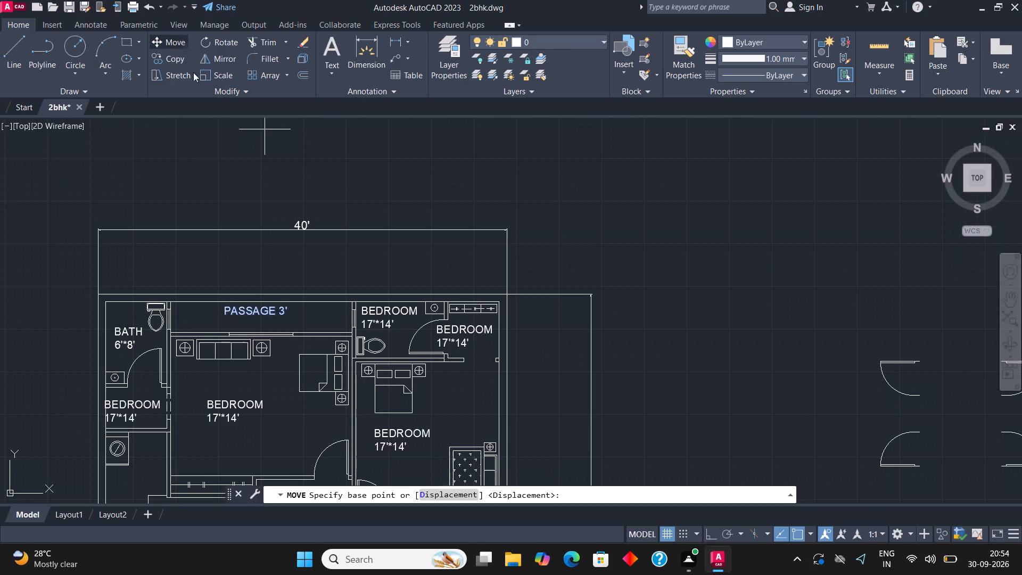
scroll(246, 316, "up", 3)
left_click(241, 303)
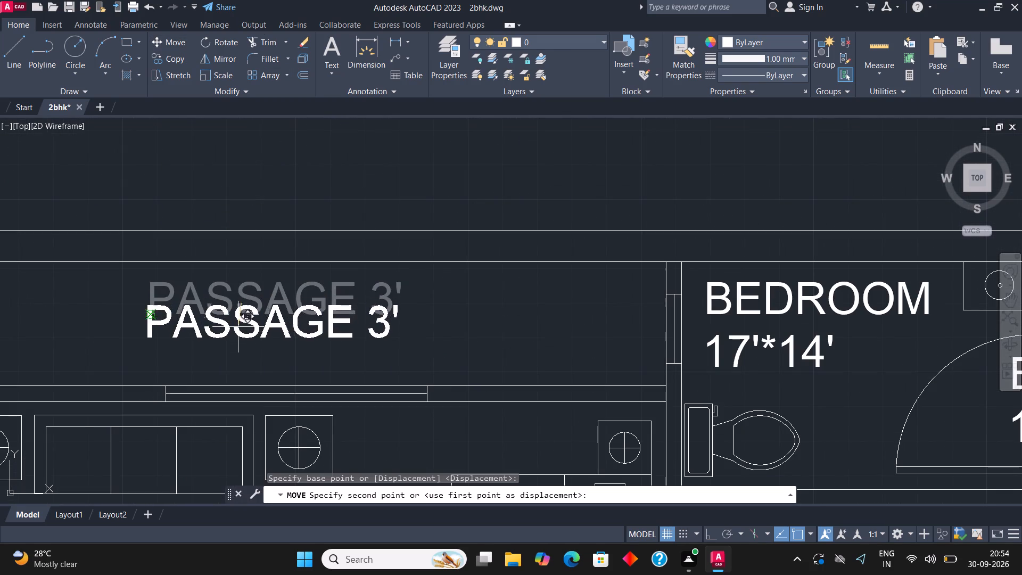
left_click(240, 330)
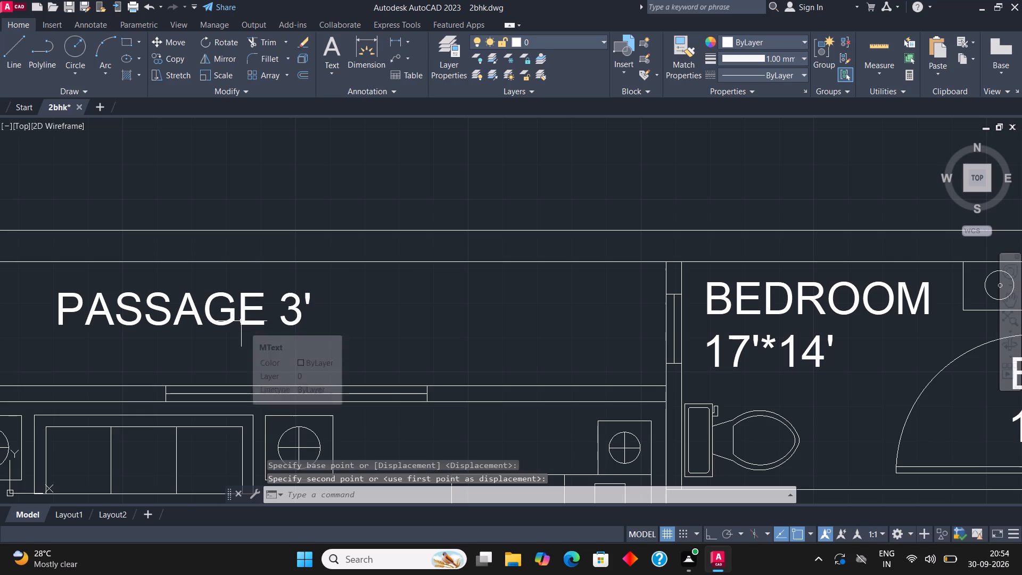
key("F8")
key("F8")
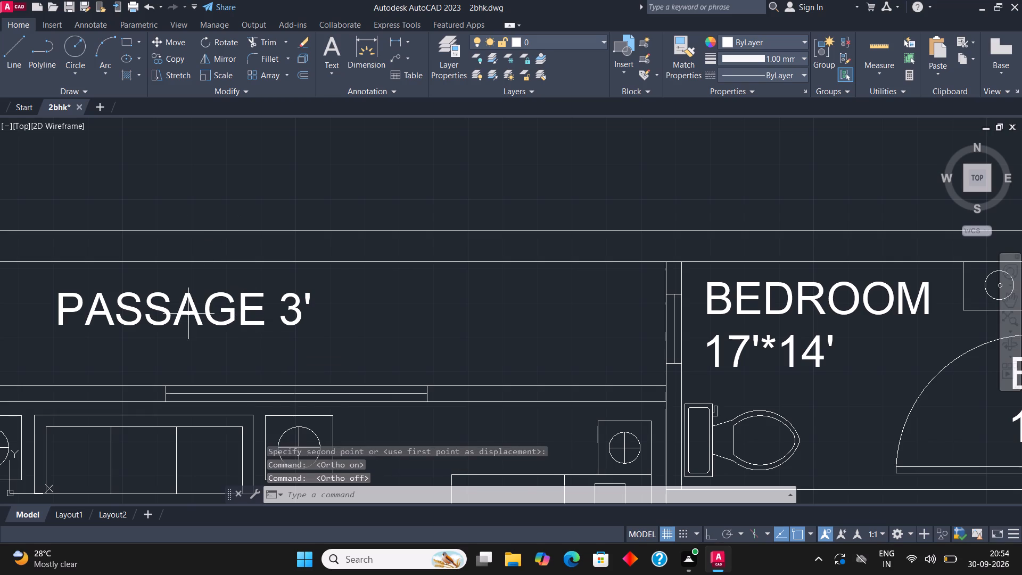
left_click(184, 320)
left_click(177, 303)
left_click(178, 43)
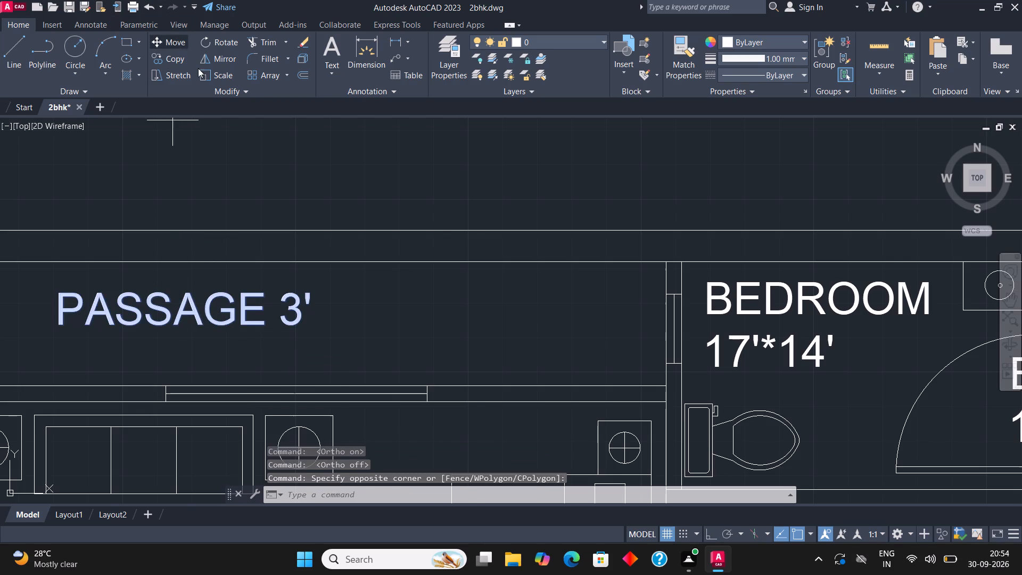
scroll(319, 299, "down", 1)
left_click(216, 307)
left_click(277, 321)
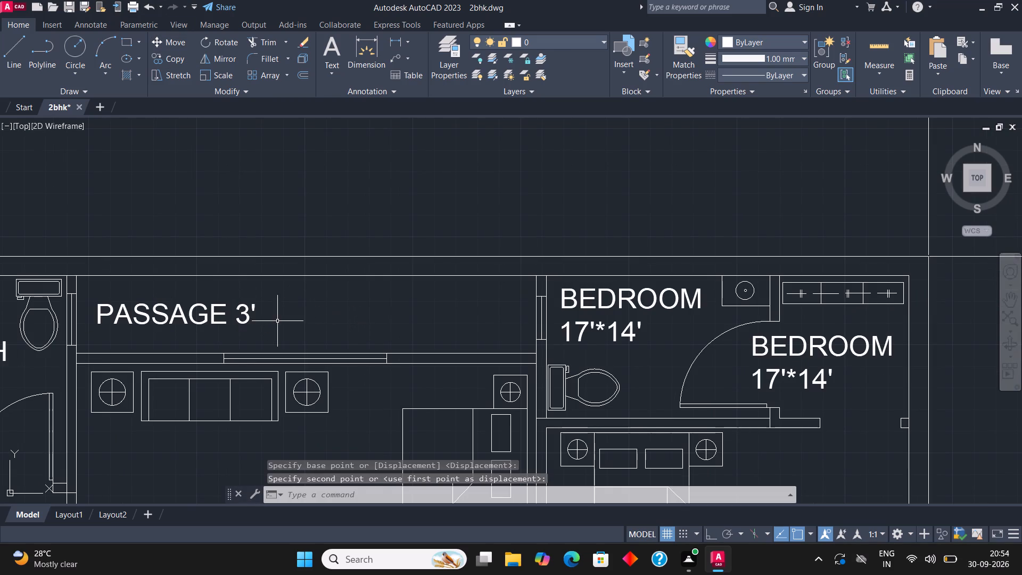
Move the PASSAGE 3' label east to the middle of the passage strip.
left_click(209, 309)
left_click(185, 45)
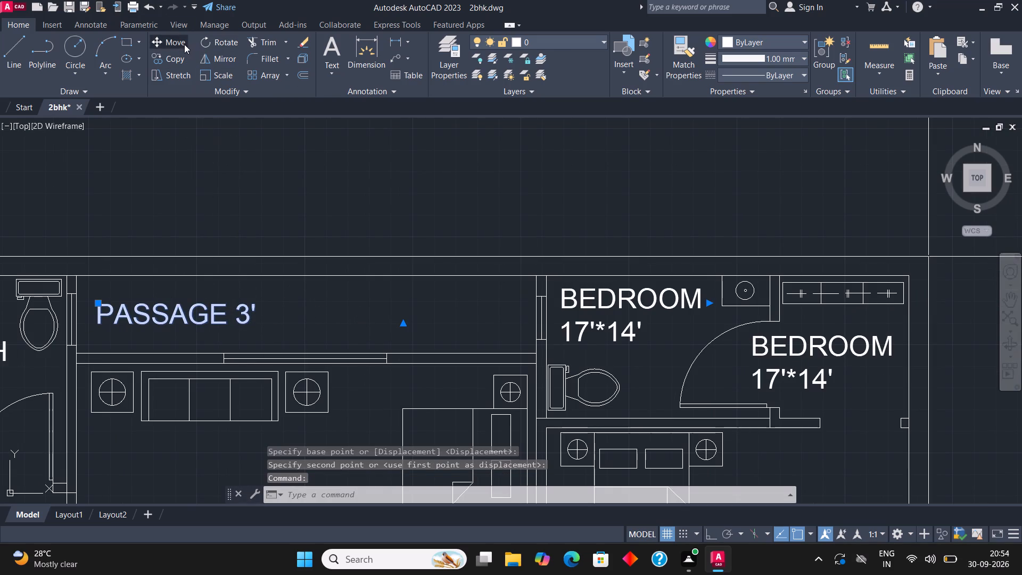
left_click(196, 317)
left_click(335, 322)
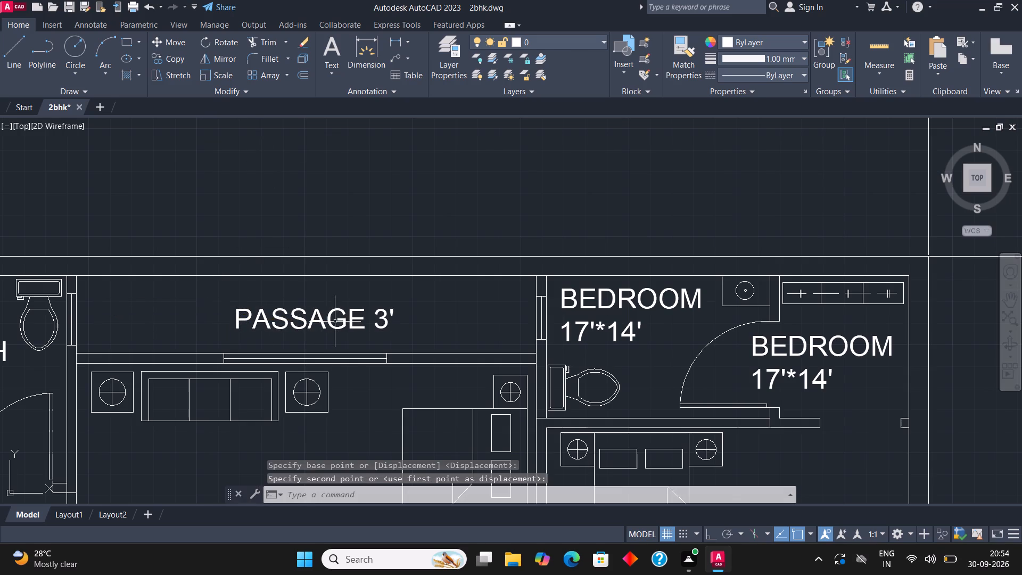
Replace the label text in the rear east bathroom with BATH and 7'7"*5'6" on two lines.
scroll(244, 276, "down", 2)
scroll(202, 261, "down", 1)
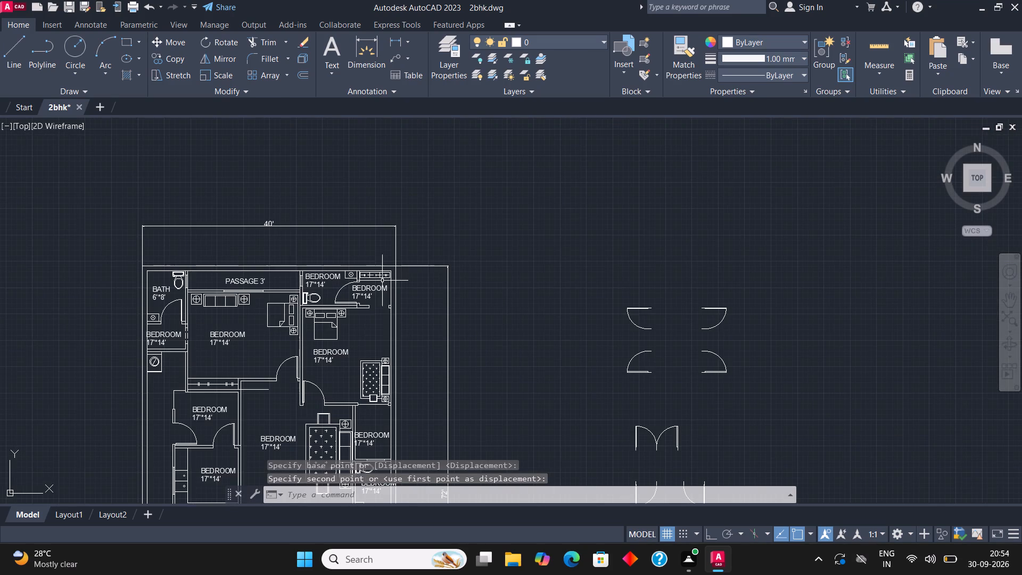
scroll(383, 281, "up", 2)
scroll(195, 269, "up", 1)
left_click(195, 269)
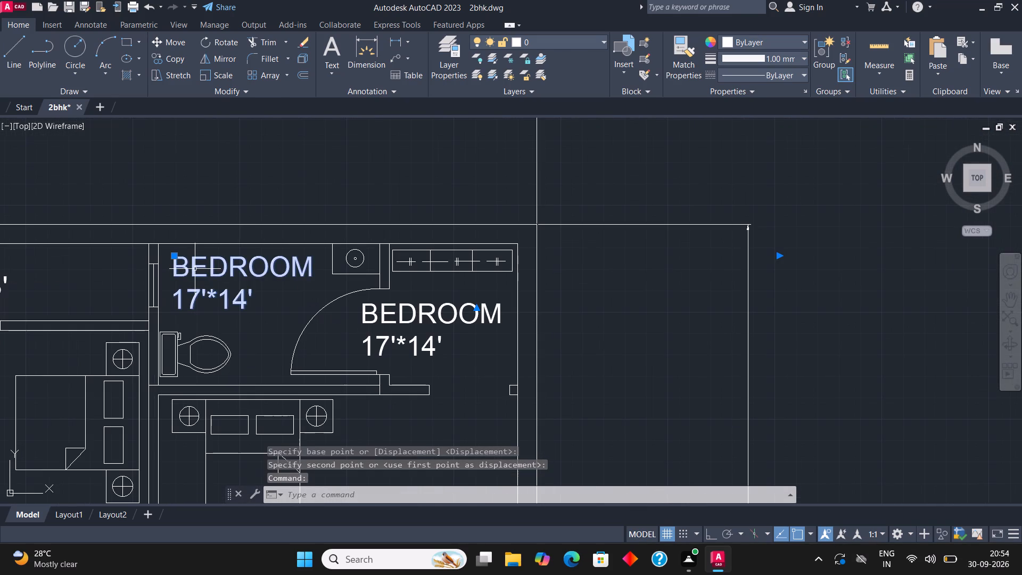
right_click(194, 269)
left_click(267, 209)
left_click(308, 308)
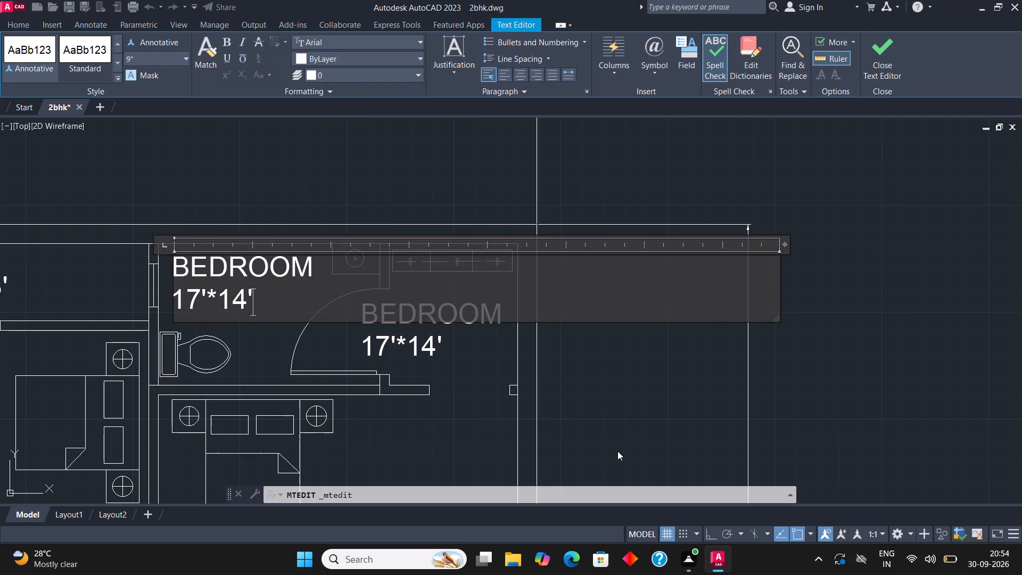
key("BackSpace")
key("BackSpace")
key("BackSpace")
key("BackSpace")
key("BackSpace")
key("BackSpace")
key("BackSpace")
key("BackSpace")
key("BackSpace")
key("BackSpace")
key("BackSpace")
key("BackSpace")
key("BackSpace")
key("BackSpace")
key("BackSpace")
key("BackSpace")
key("BackSpace")
key("BackSpace")
key("BackSpace")
key("BackSpace")
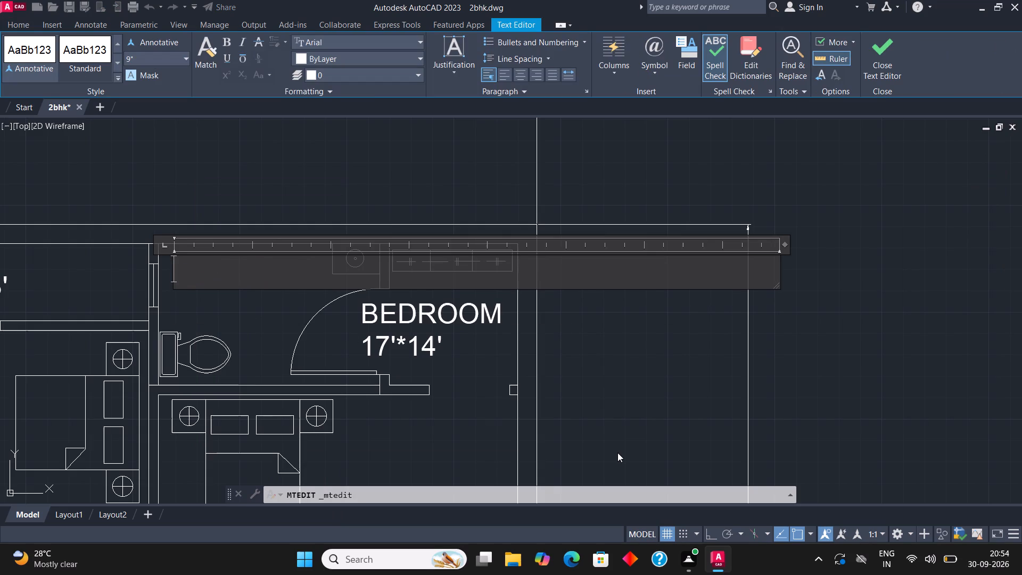
type("BATH")
key("Return")
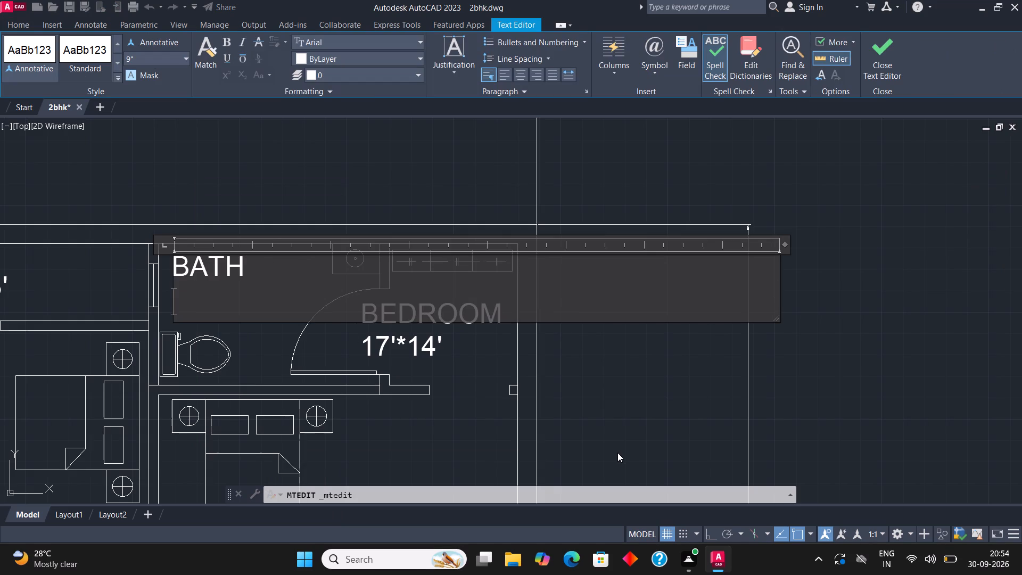
type("7'")
type("7\"*")
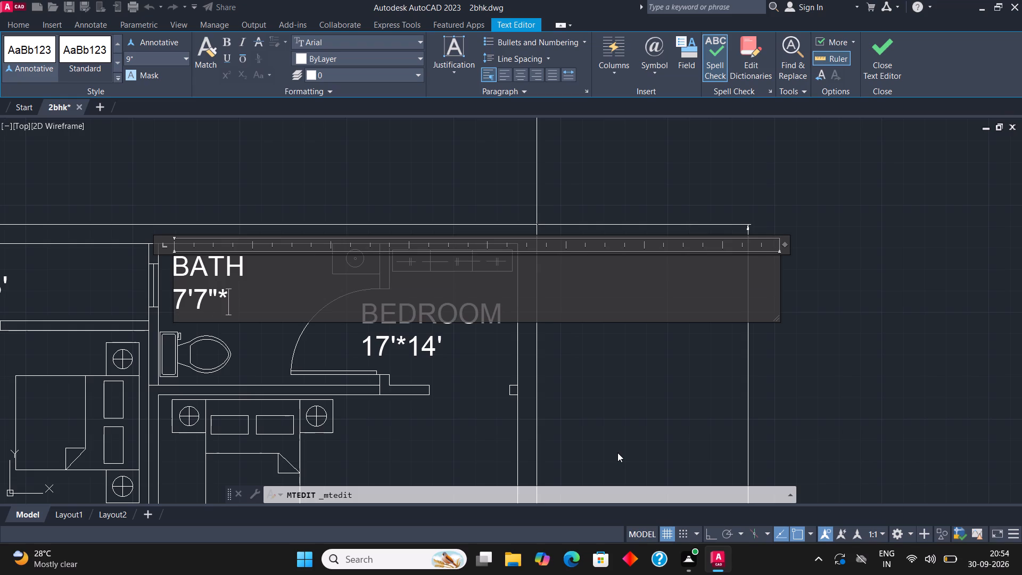
type("5'6\"")
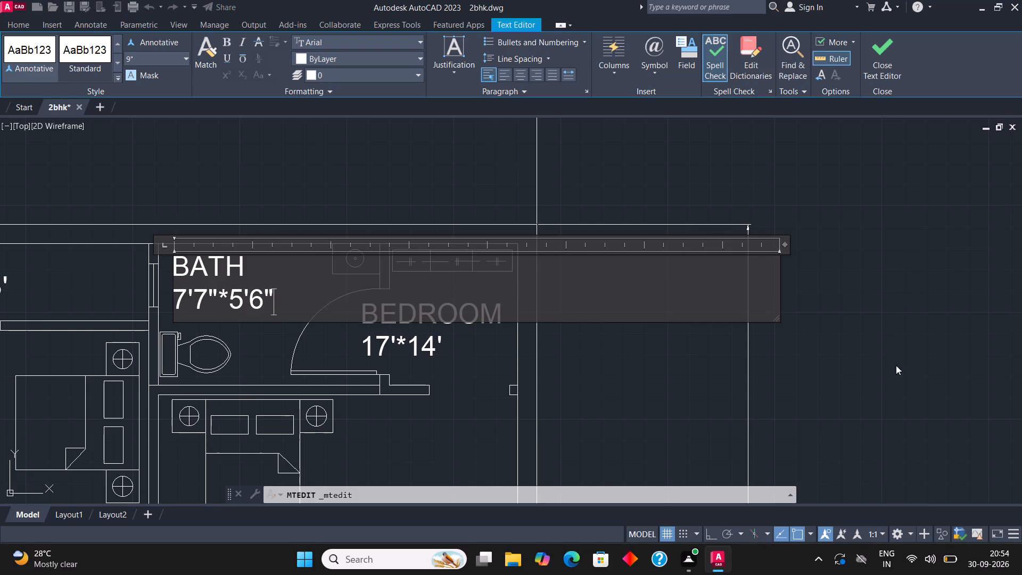
left_click(891, 52)
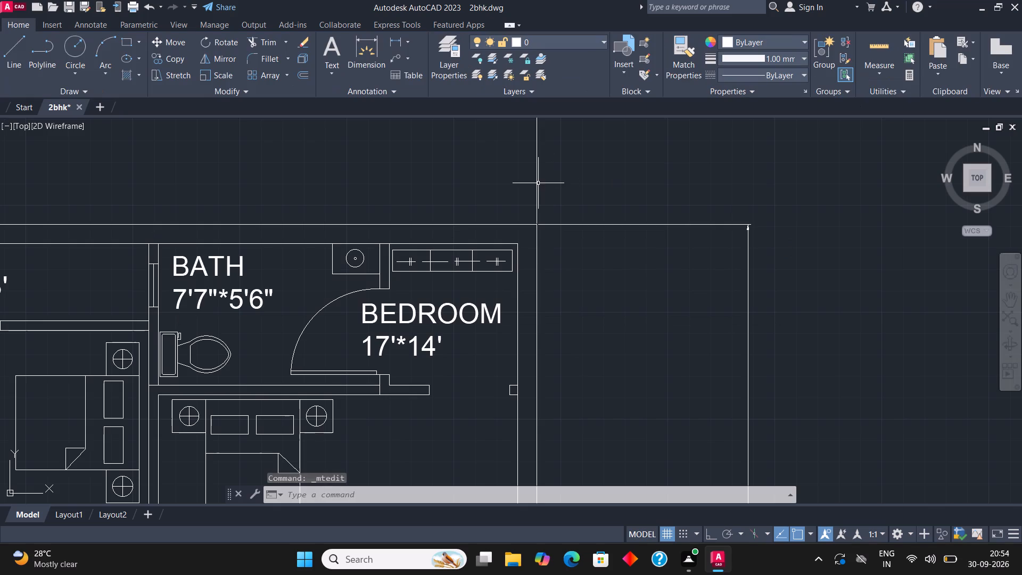
Move the rear east bathroom's BATH label slightly east, between its west wall and the door swing.
left_click(208, 266)
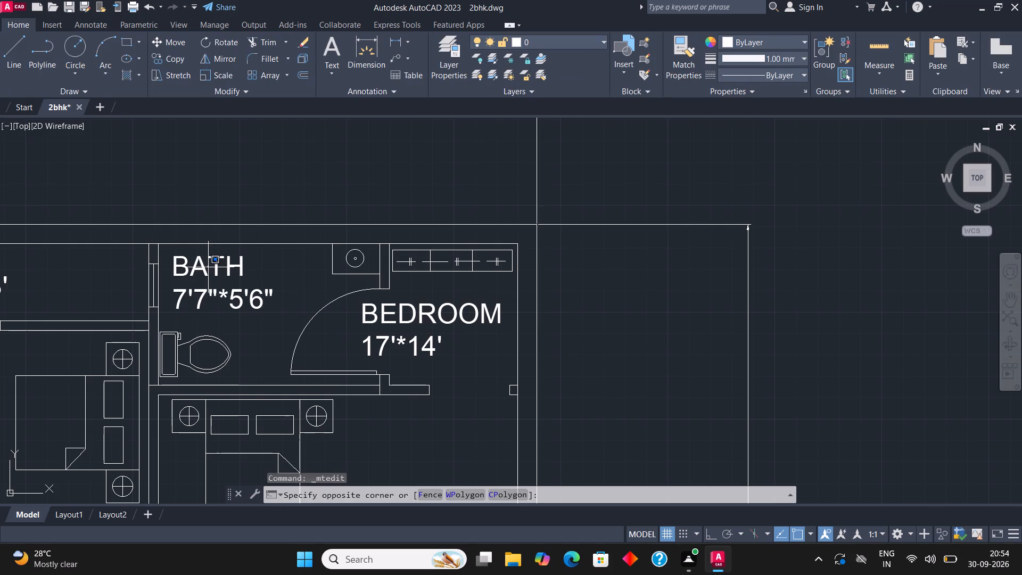
left_click(178, 267)
left_click(169, 47)
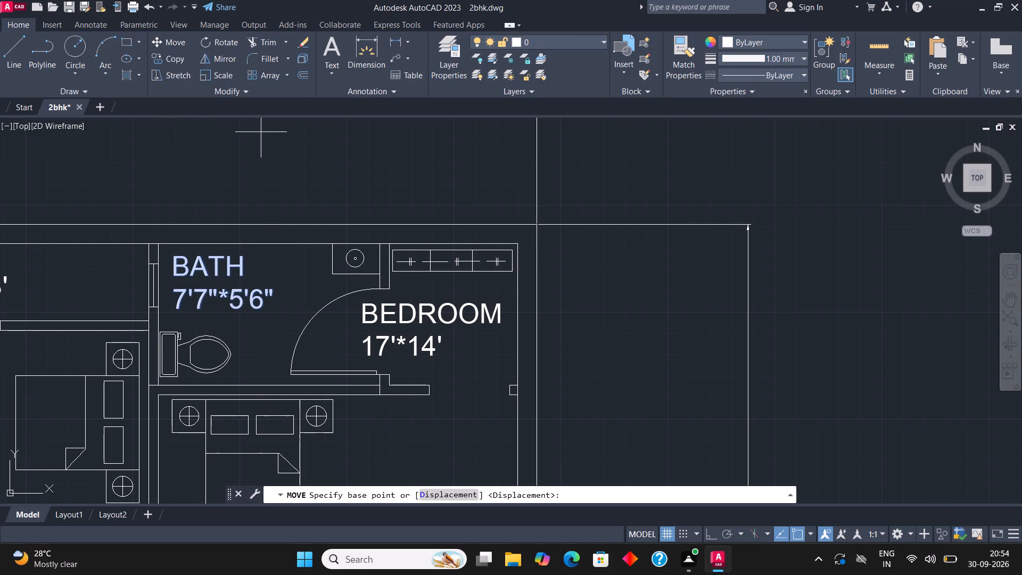
left_click(222, 304)
left_click(249, 306)
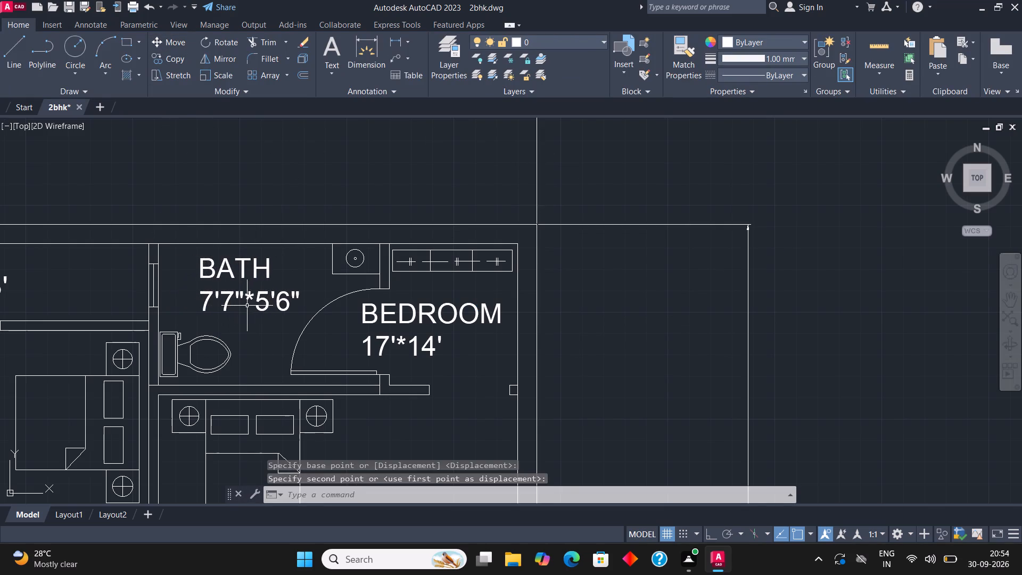
scroll(228, 294, "down", 3)
scroll(259, 302, "up", 3)
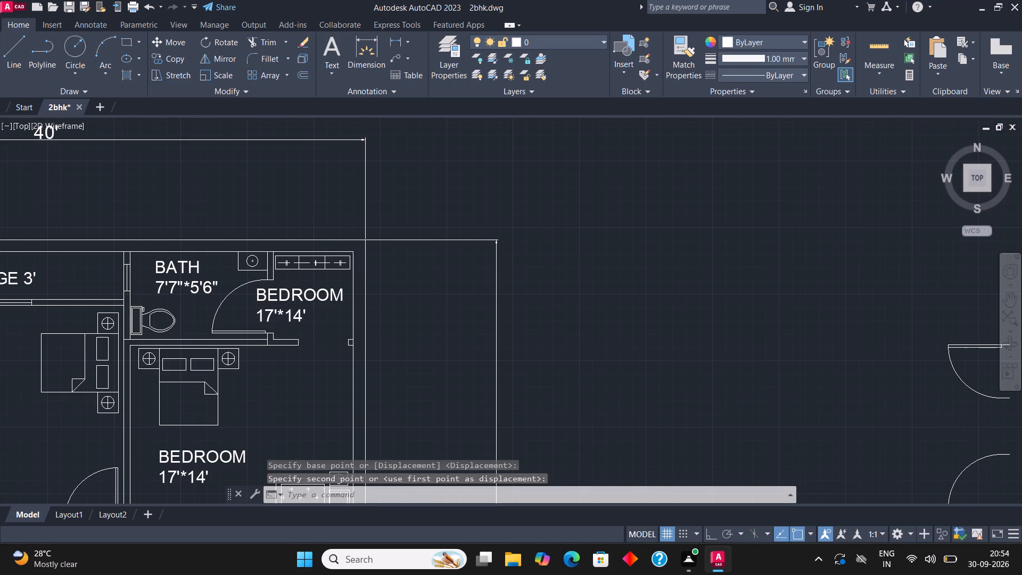
Replace the label text in the dressing area east of the rear east bathroom with DRS and 5'*5'6" on two lines.
left_click(284, 293)
right_click(284, 293)
left_click(323, 208)
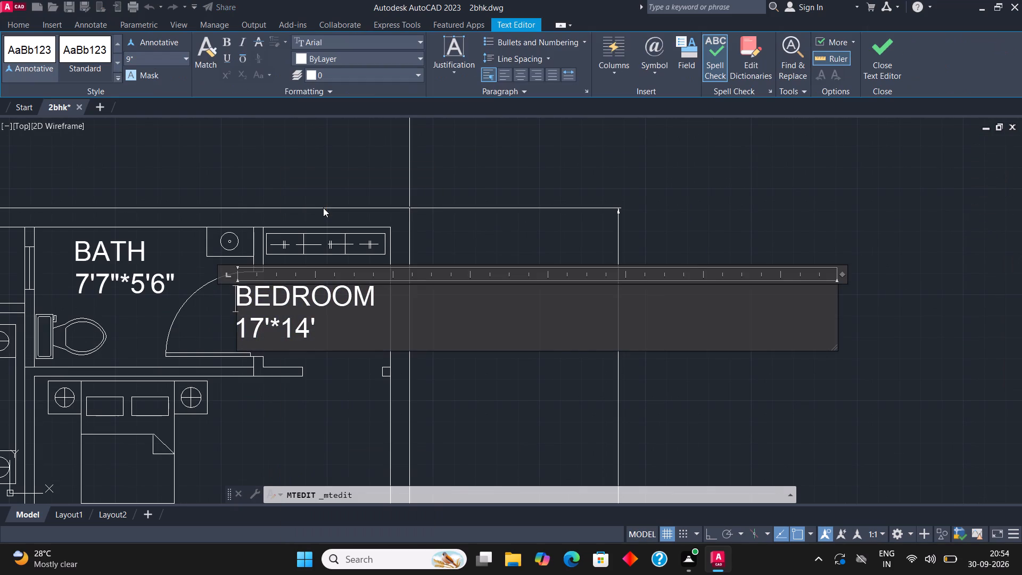
left_click(325, 337)
key("BackSpace")
key("BackSpace")
key("BackSpace")
key("BackSpace")
key("BackSpace")
key("BackSpace")
key("BackSpace")
key("BackSpace")
key("BackSpace")
key("BackSpace")
key("BackSpace")
key("BackSpace")
key("BackSpace")
key("BackSpace")
key("BackSpace")
key("BackSpace")
key("BackSpace")
key("BackSpace")
key("BackSpace")
key("BackSpace")
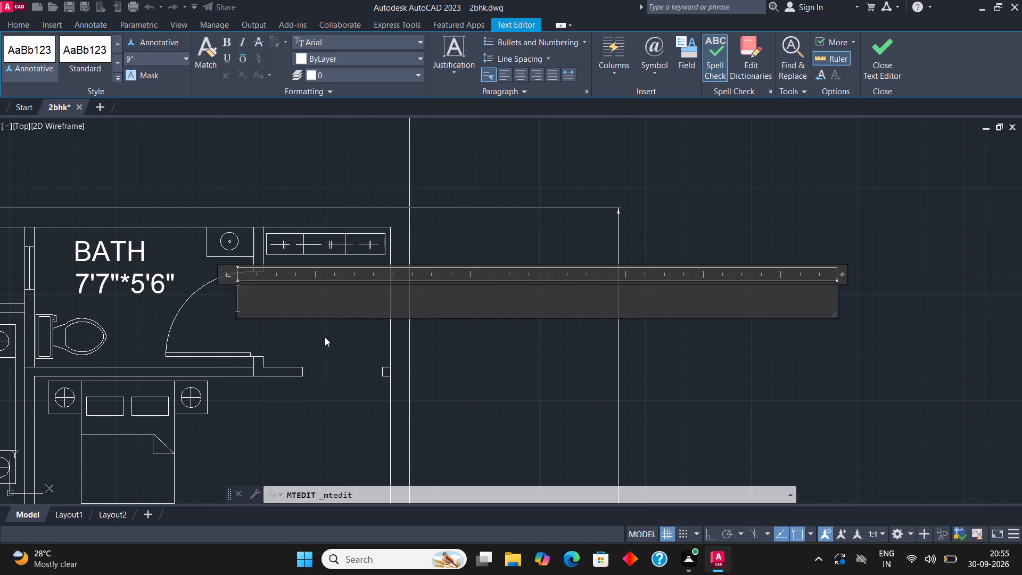
type("DRS")
key("Return")
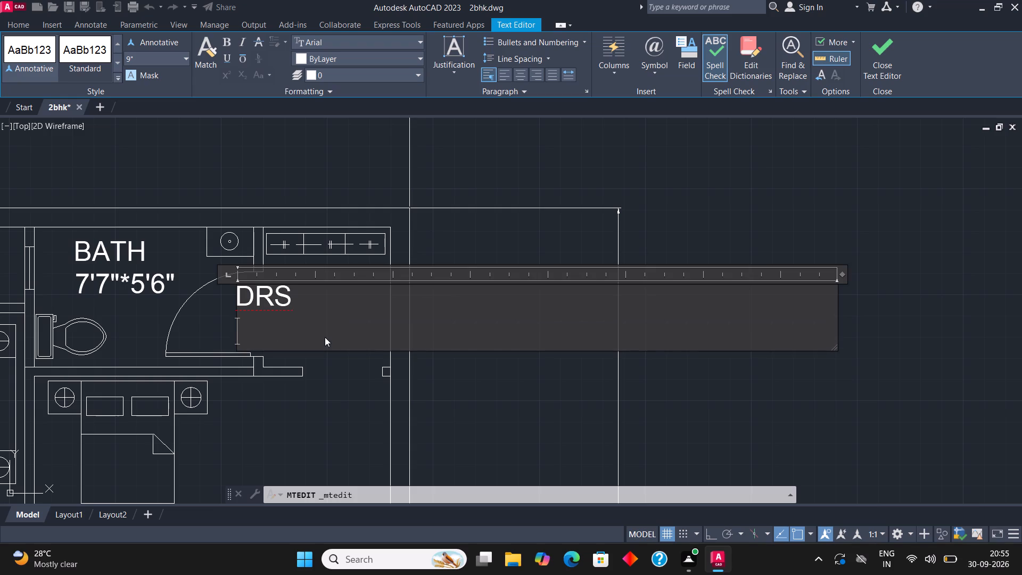
type("5'")
key("asterisk")
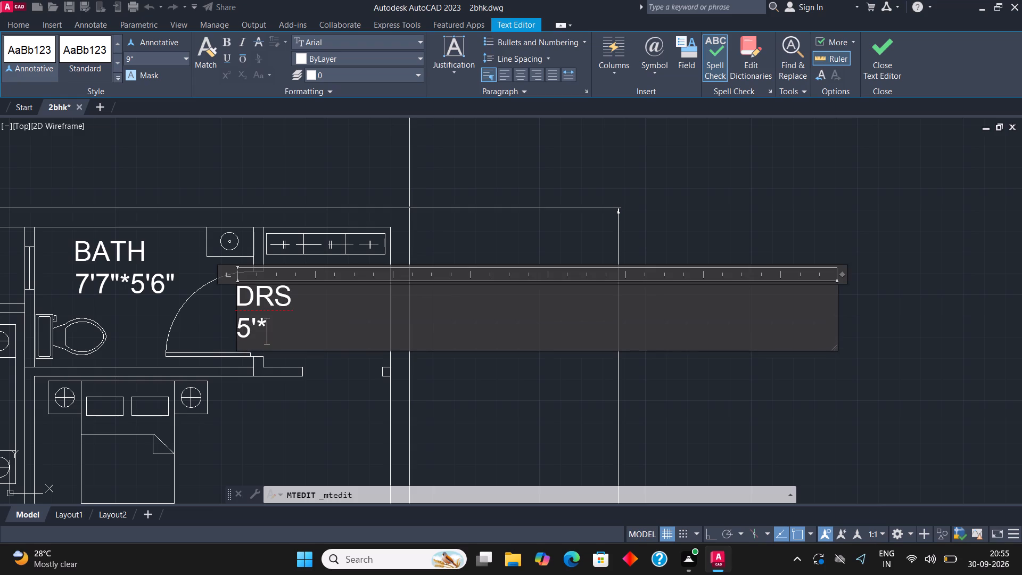
type("5'6\"")
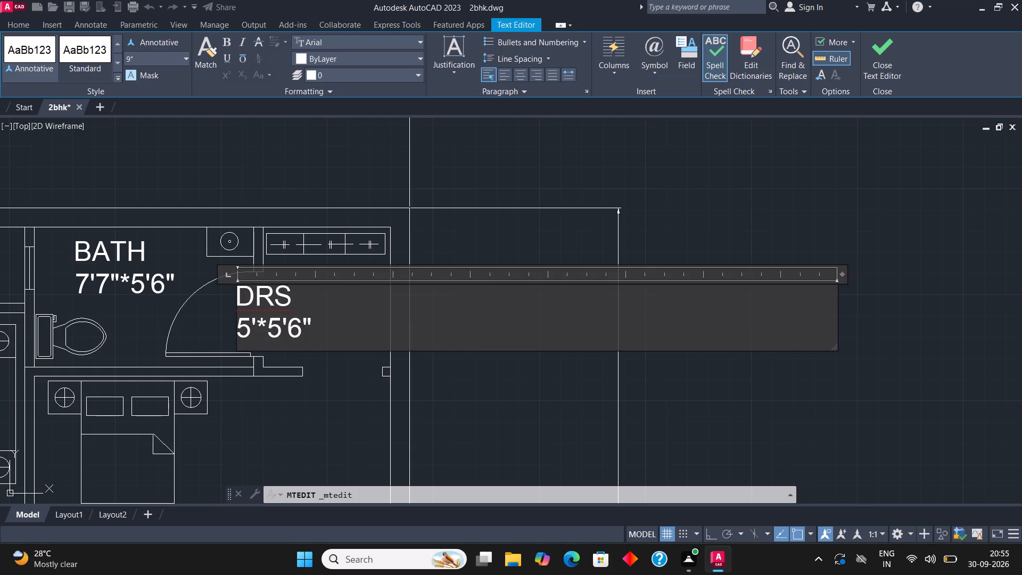
left_click(877, 48)
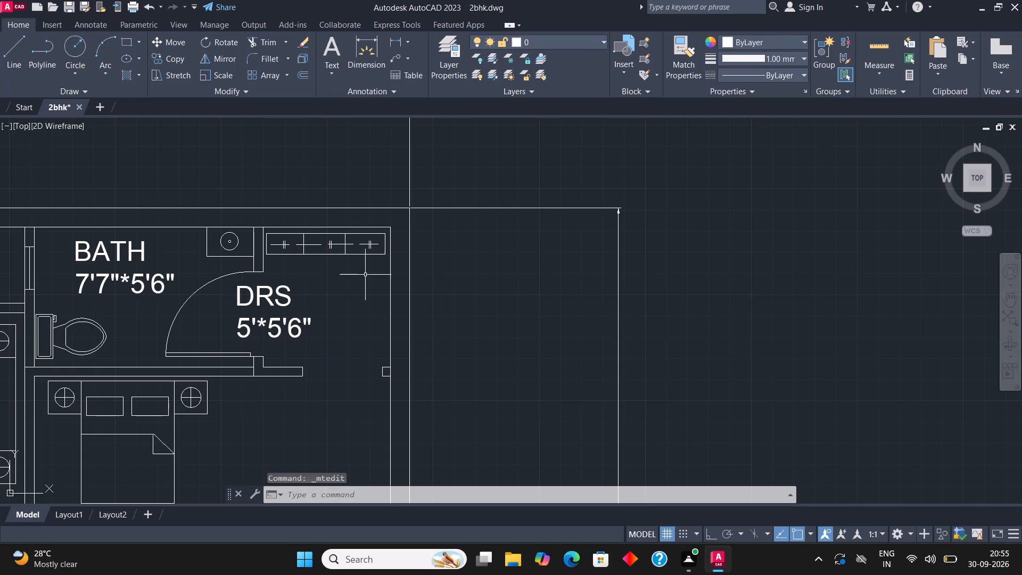
Move the DRS 5'*5'6" label east, clear of the bathroom door swing and below the wardrobe.
left_click(262, 292)
left_click(235, 298)
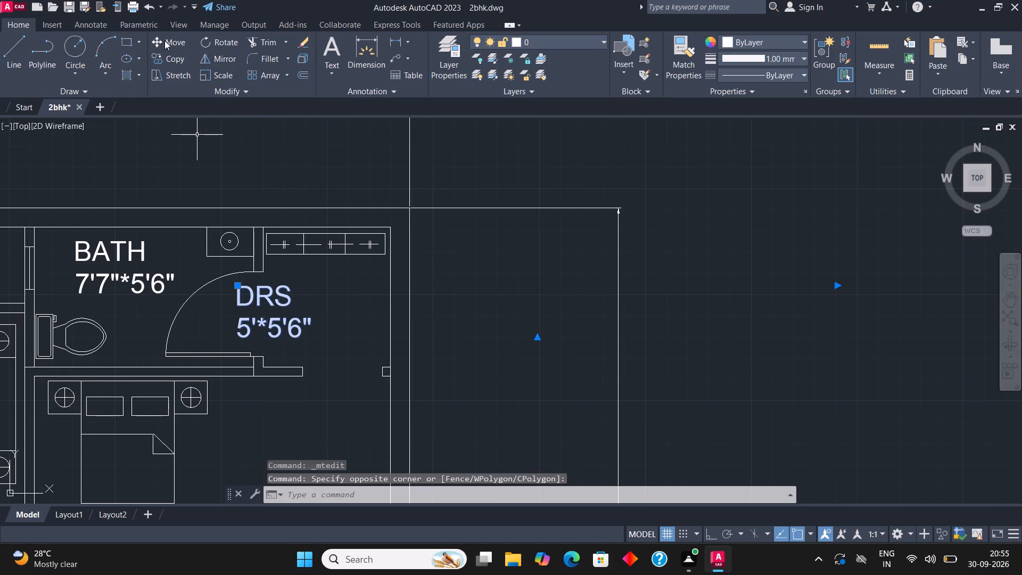
left_click(171, 39)
left_click(267, 301)
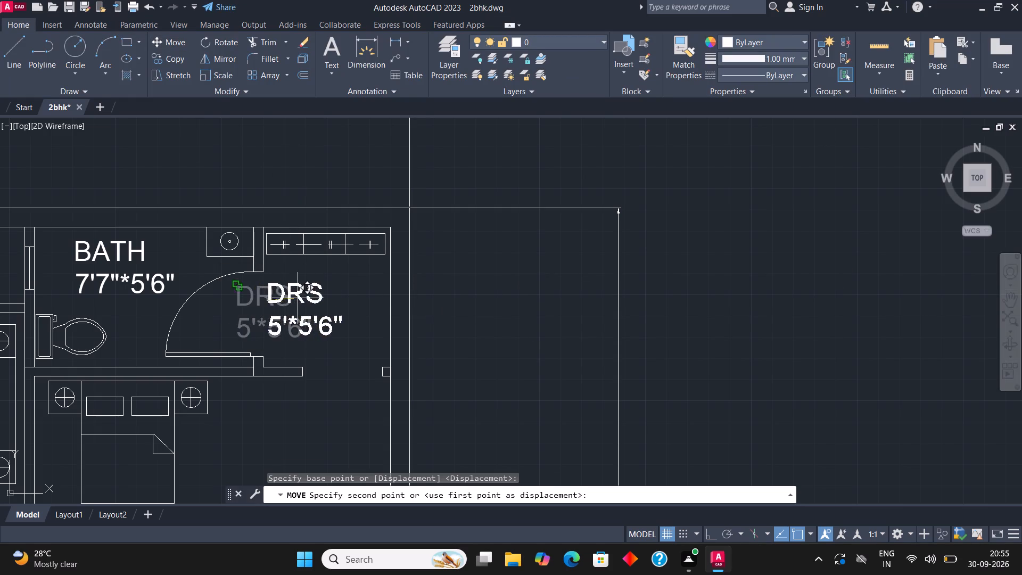
left_click(310, 299)
Change the size line of the east bedroom's label to 14'*15'.
scroll(536, 171, "down", 2)
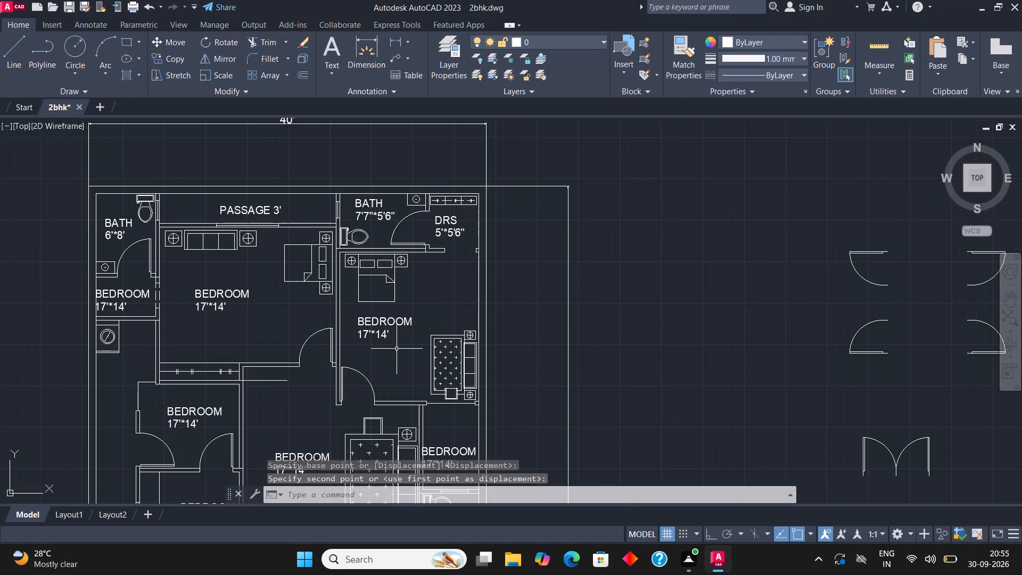
scroll(397, 349, "up", 2)
left_click(344, 276)
right_click(344, 276)
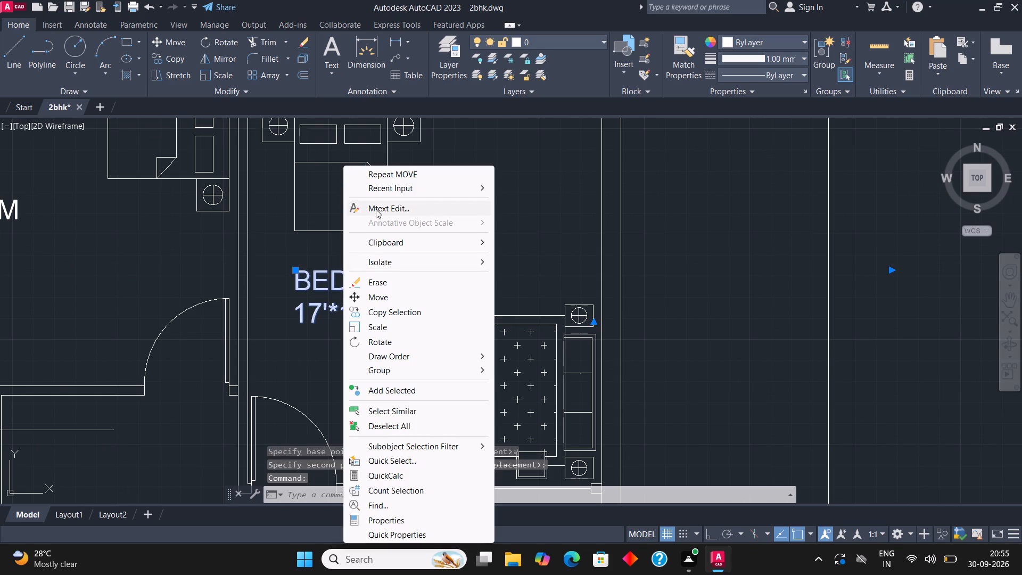
left_click(376, 208)
left_click(405, 314)
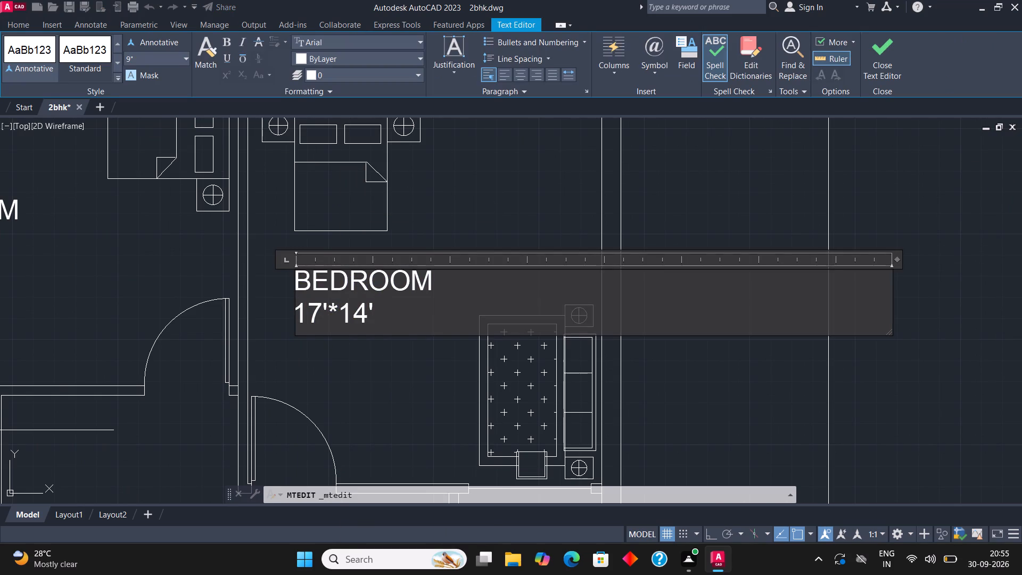
left_click(337, 308)
key("BackSpace")
key("BackSpace")
key("BackSpace")
key("BackSpace")
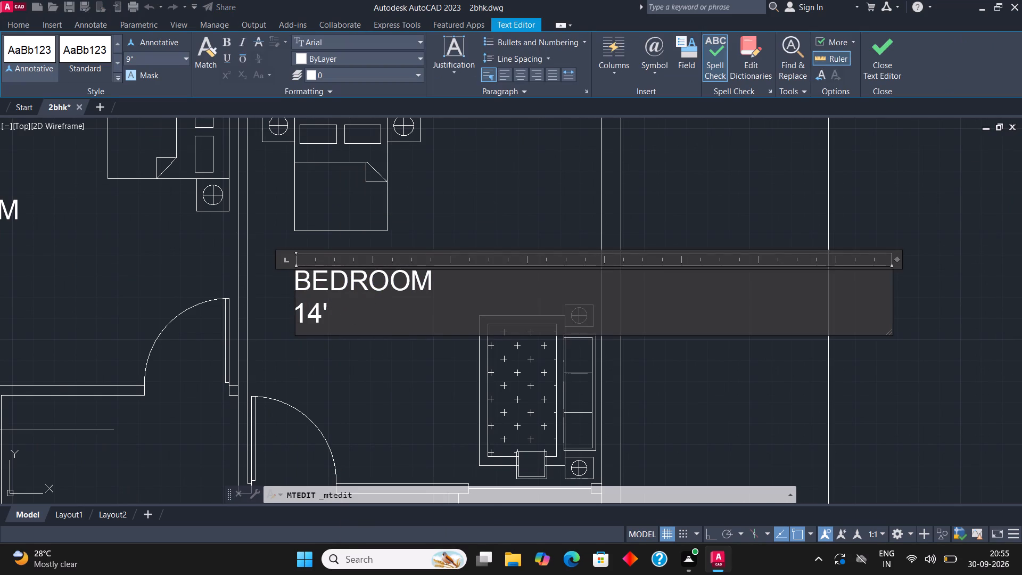
left_click(338, 308)
type("*15'")
left_click(883, 76)
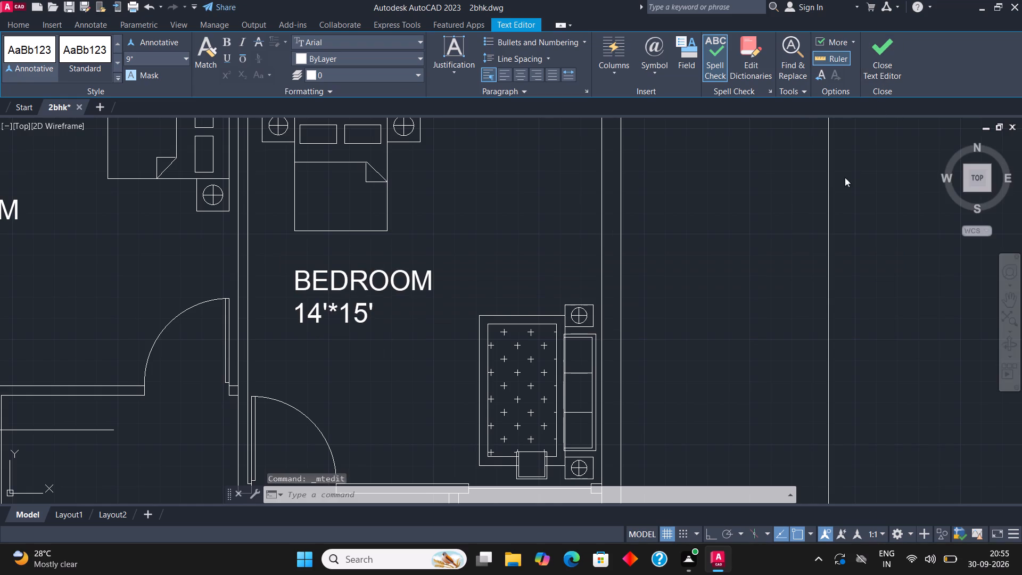
Replace the label text in the small room south of the 6'*8' bath with DRS and 6'*4' on two lines.
scroll(500, 335, "down", 3)
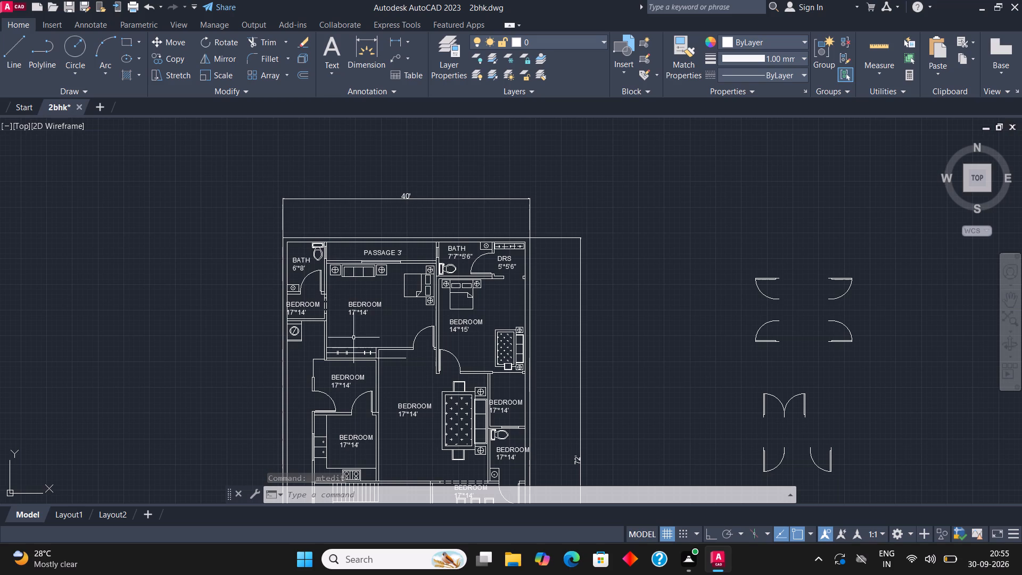
scroll(312, 300, "up", 3)
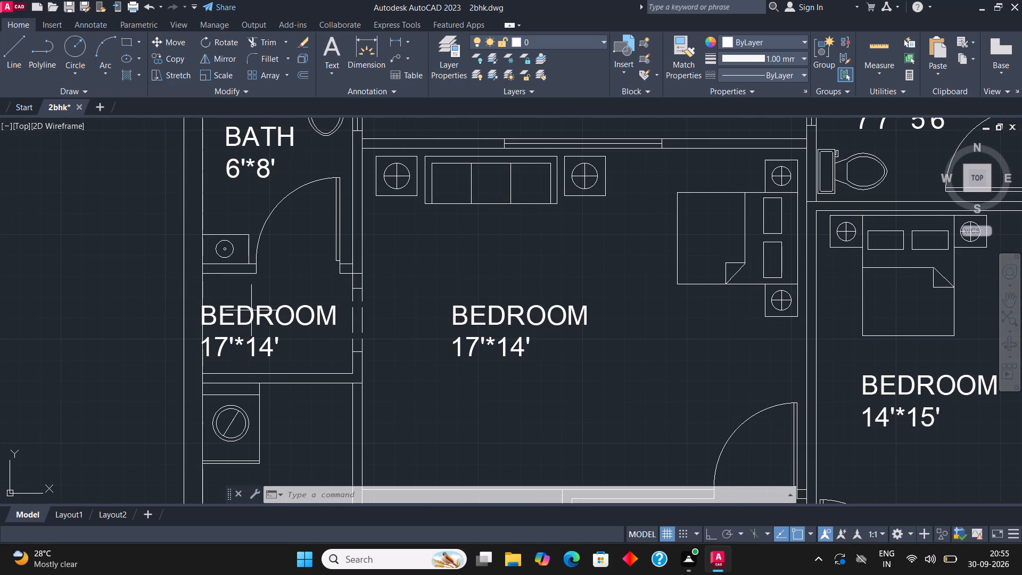
left_click(251, 310)
right_click(251, 310)
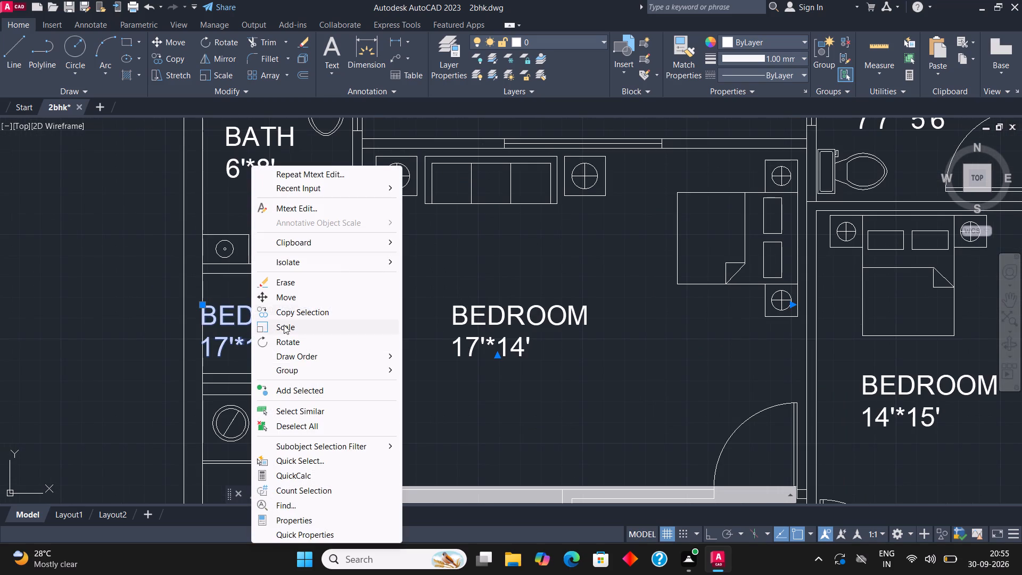
left_click(336, 211)
left_click(289, 342)
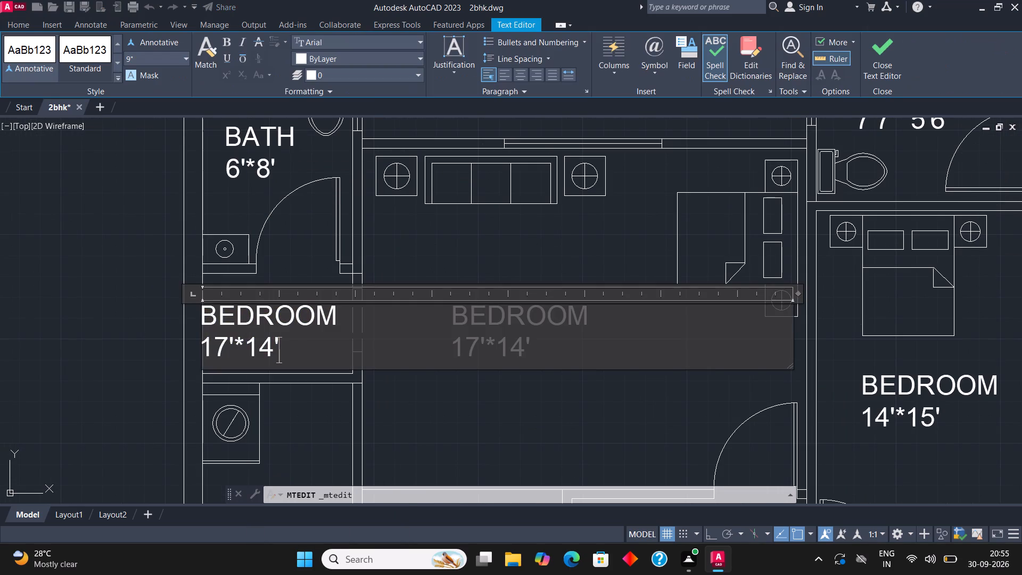
key("BackSpace")
key("BackSpace")
key("BackSpace")
key("BackSpace")
key("BackSpace")
key("BackSpace")
key("BackSpace")
key("BackSpace")
key("BackSpace")
key("BackSpace")
key("BackSpace")
key("BackSpace")
key("BackSpace")
key("BackSpace")
key("BackSpace")
key("BackSpace")
key("BackSpace")
key("BackSpace")
key("BackSpace")
key("BackSpace")
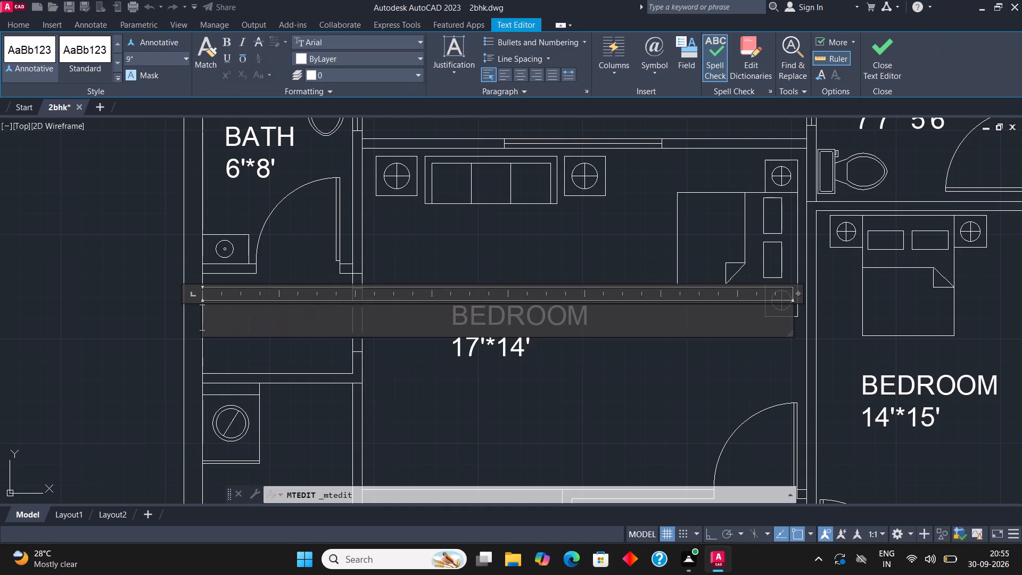
type("DRS")
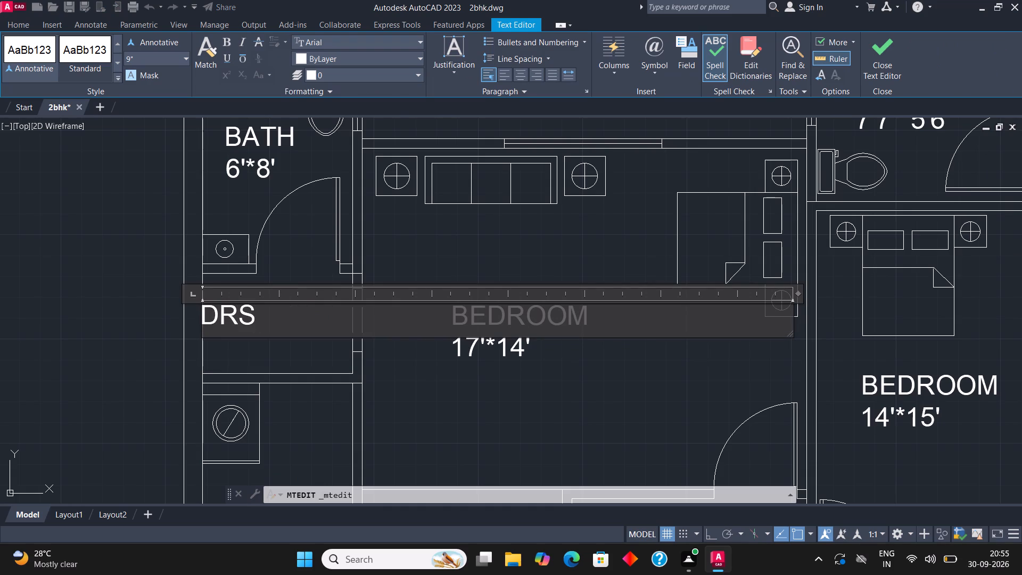
key("Return")
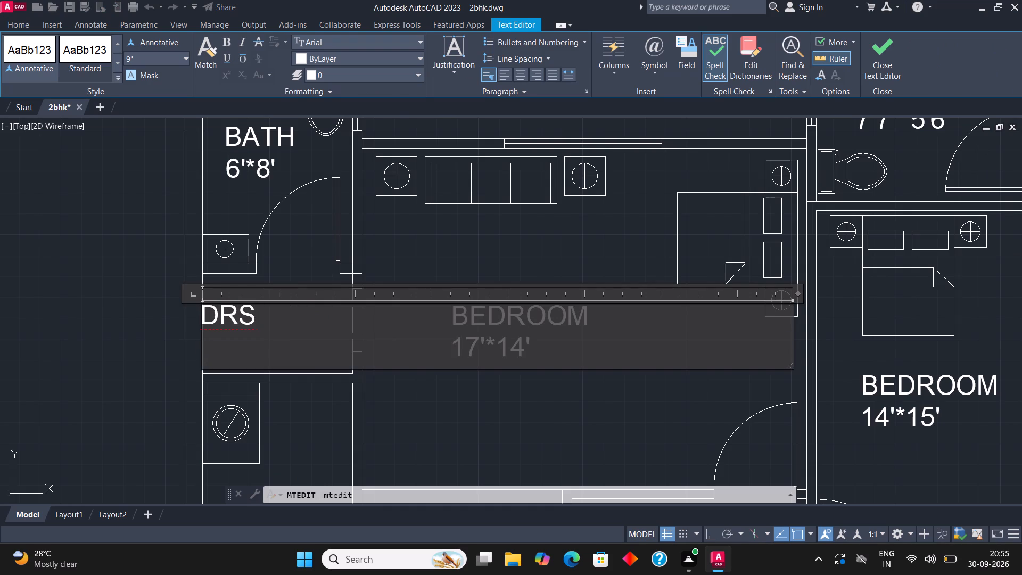
type("6'")
type("*4'")
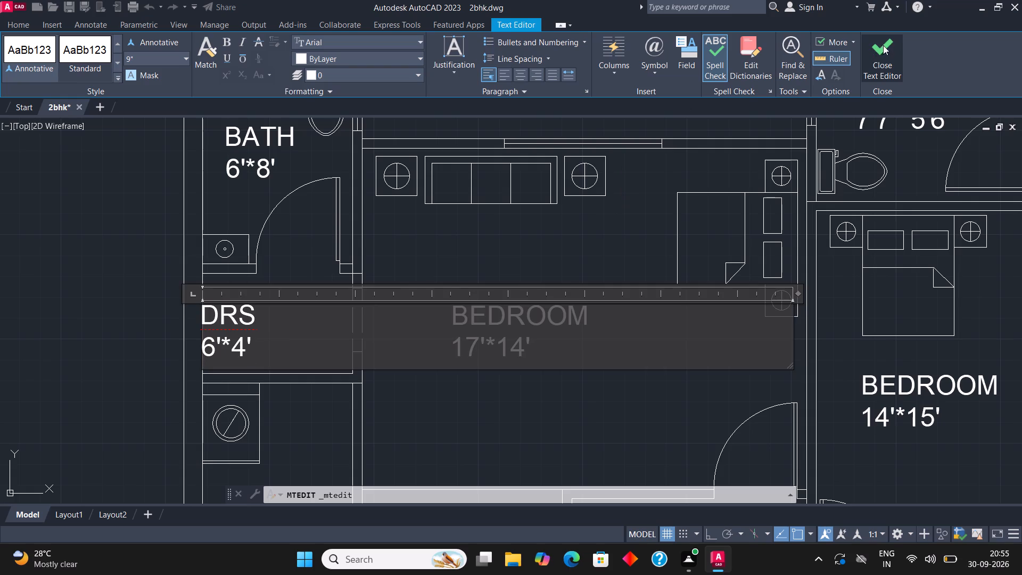
left_click(885, 40)
Move the DRS 6'*4' label east to the middle of its dressing room.
scroll(248, 322, "up", 1)
left_click(242, 317)
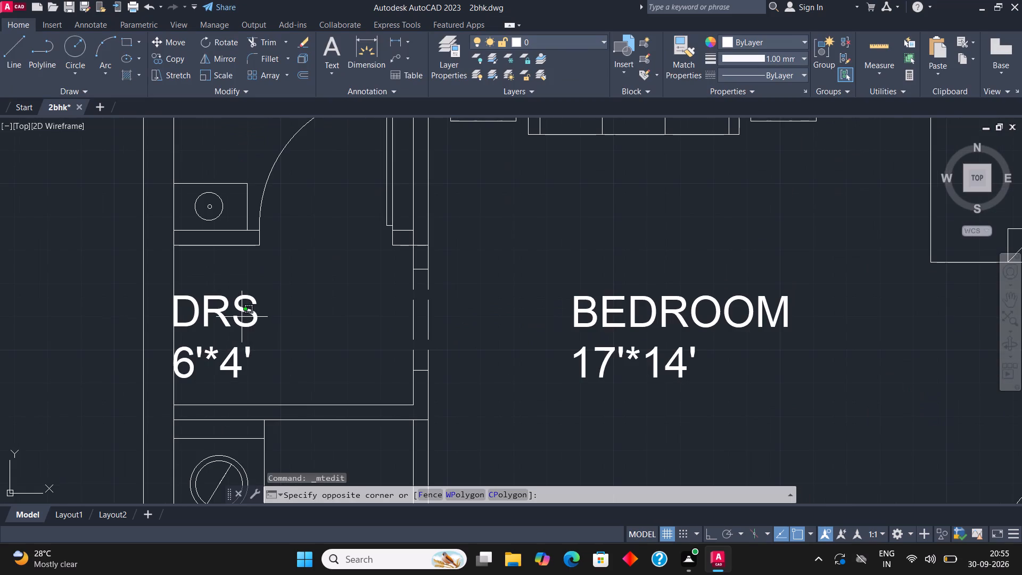
left_click(227, 305)
left_click(174, 37)
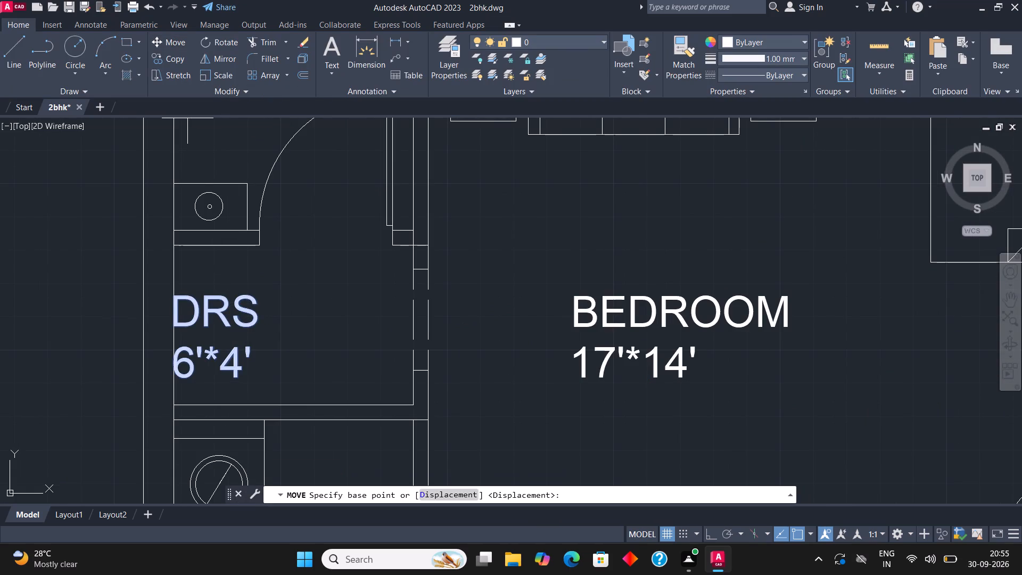
left_click(204, 357)
left_click(277, 344)
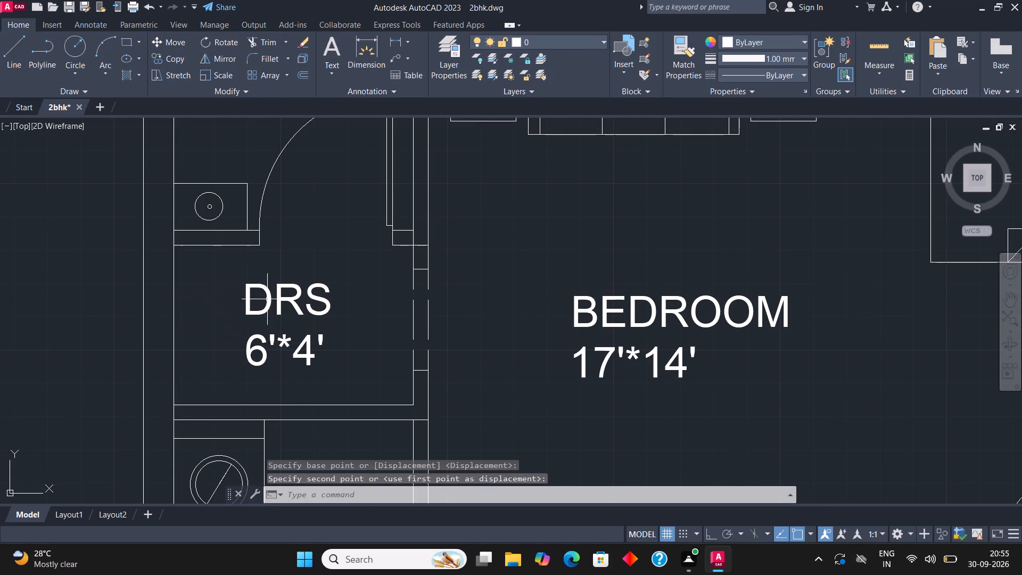
Copy the DRS 6'*4' label south into the washing machine area along the west wall.
scroll(261, 266, "down", 1)
scroll(278, 225, "down", 4)
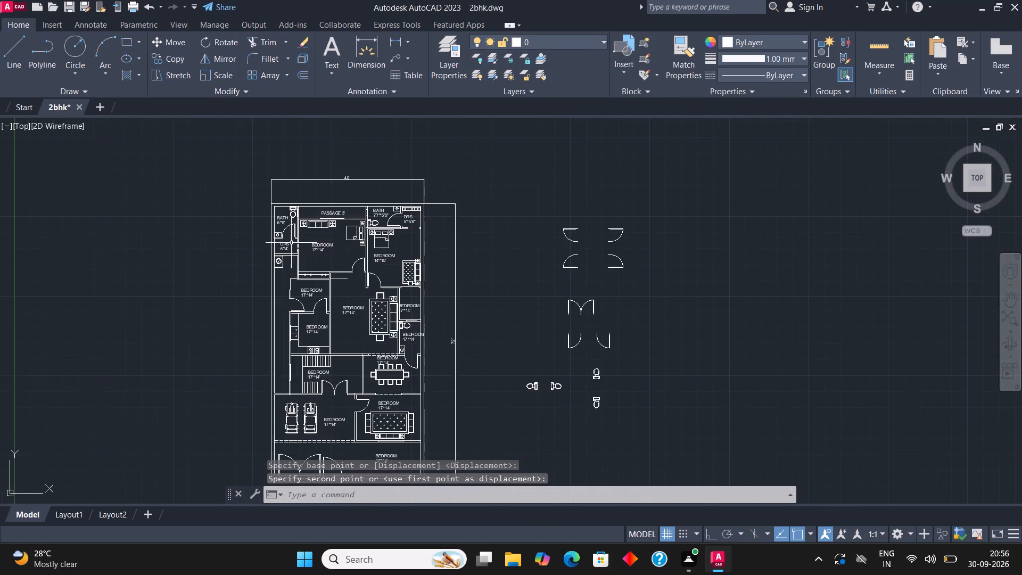
scroll(332, 243, "up", 2)
scroll(223, 245, "up", 1)
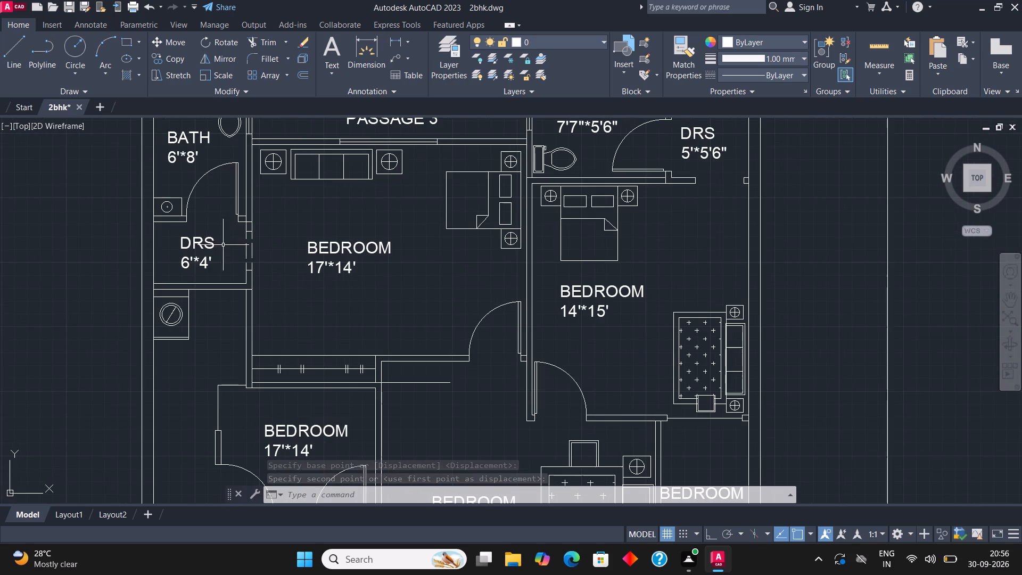
left_click(203, 239)
left_click(180, 57)
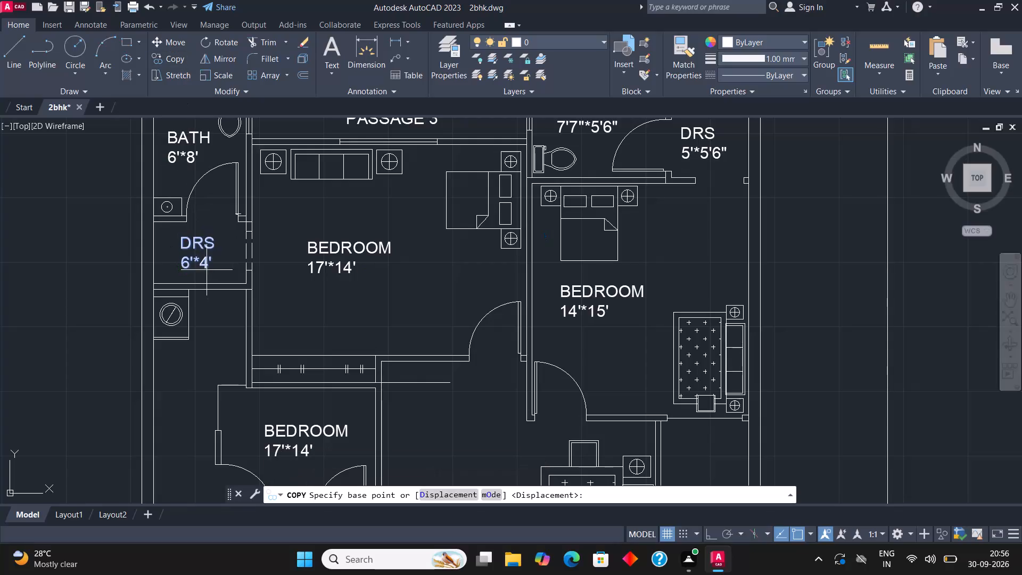
left_click(204, 265)
left_click(195, 378)
scroll(278, 248, "down", 2)
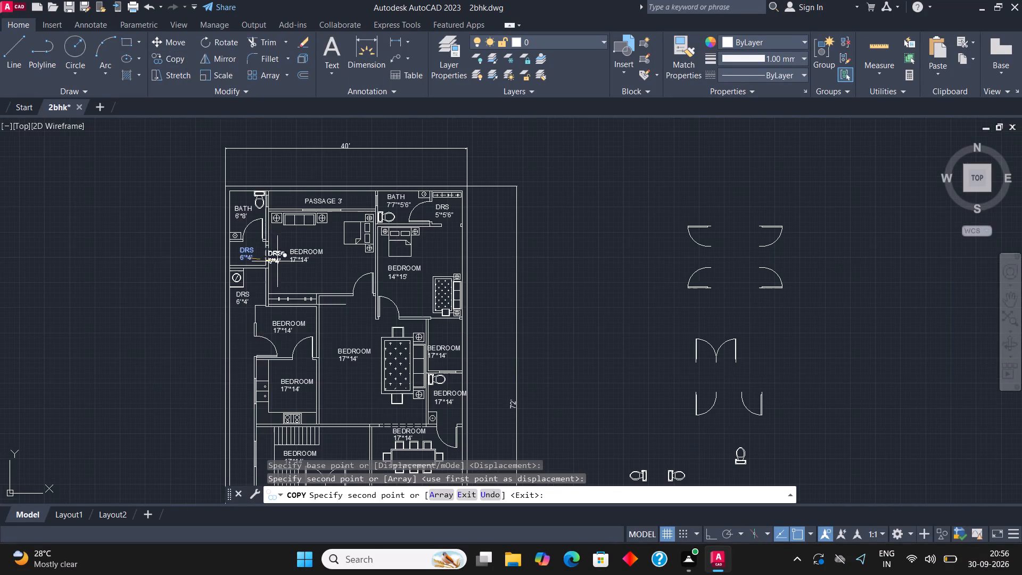
key("Escape")
Replace the text of the copied DRS label below the washing machine with LOUNDRY and 6'*6' on two lines.
scroll(246, 288, "up", 3)
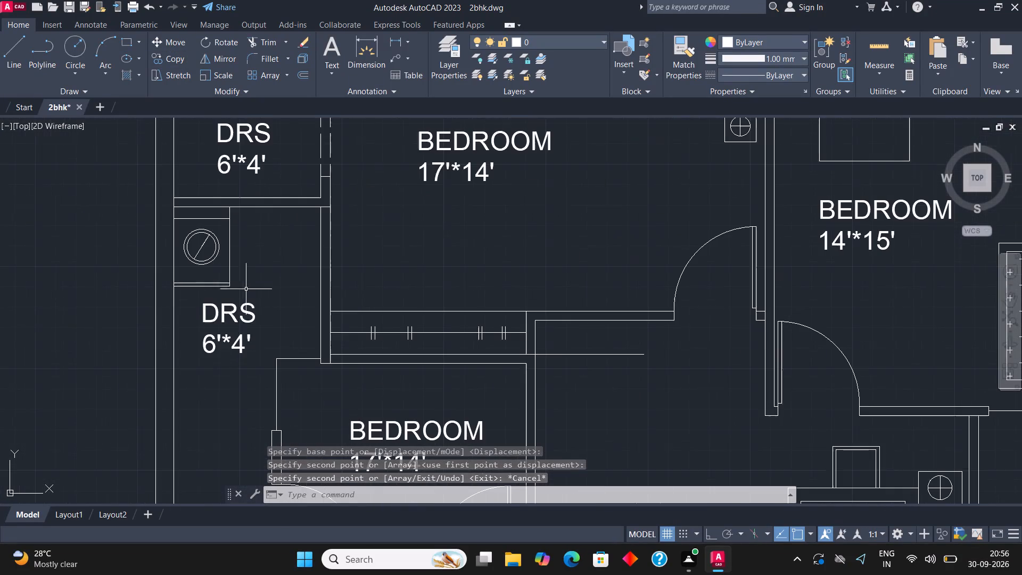
left_click(241, 310)
right_click(240, 310)
left_click(304, 207)
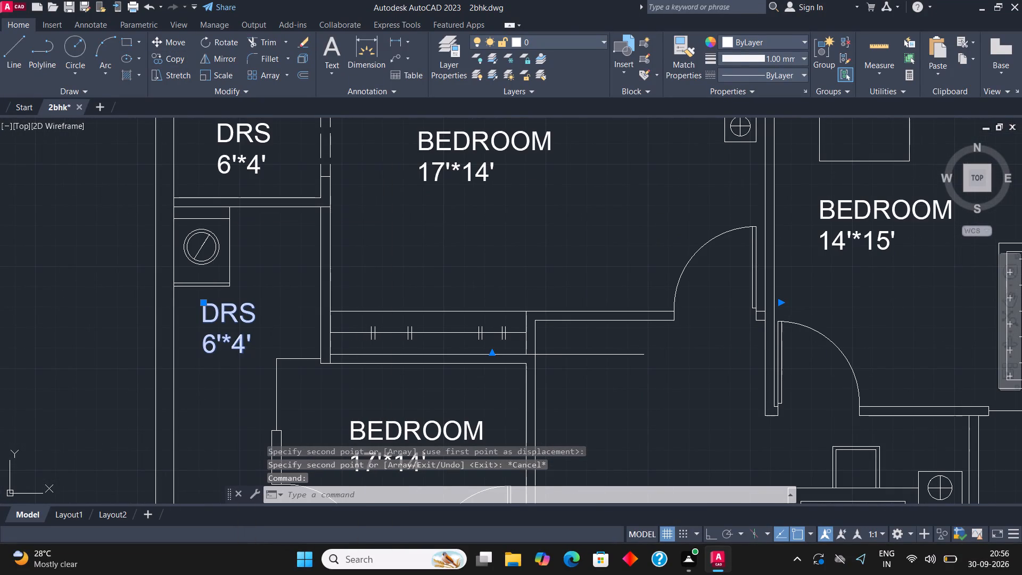
left_click(267, 344)
key("BackSpace")
key("BackSpace")
key("BackSpace")
key("BackSpace")
key("BackSpace")
key("BackSpace")
key("BackSpace")
key("BackSpace")
key("BackSpace")
key("BackSpace")
key("BackSpace")
key("BackSpace")
key("BackSpace")
key("BackSpace")
key("BackSpace")
key("BackSpace")
key("BackSpace")
key("BackSpace")
key("BackSpace")
key("BackSpace")
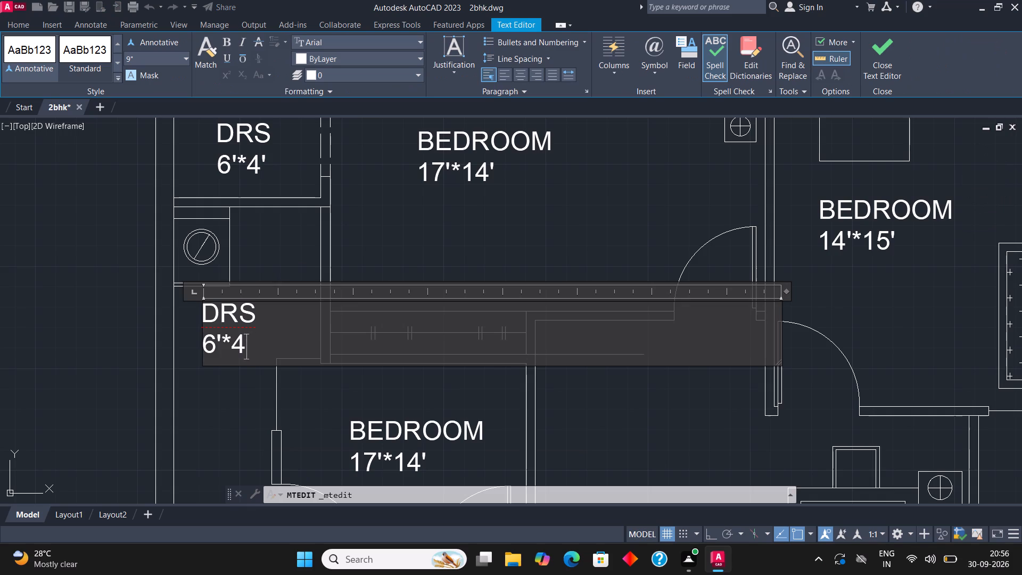
type("LOUNDRY")
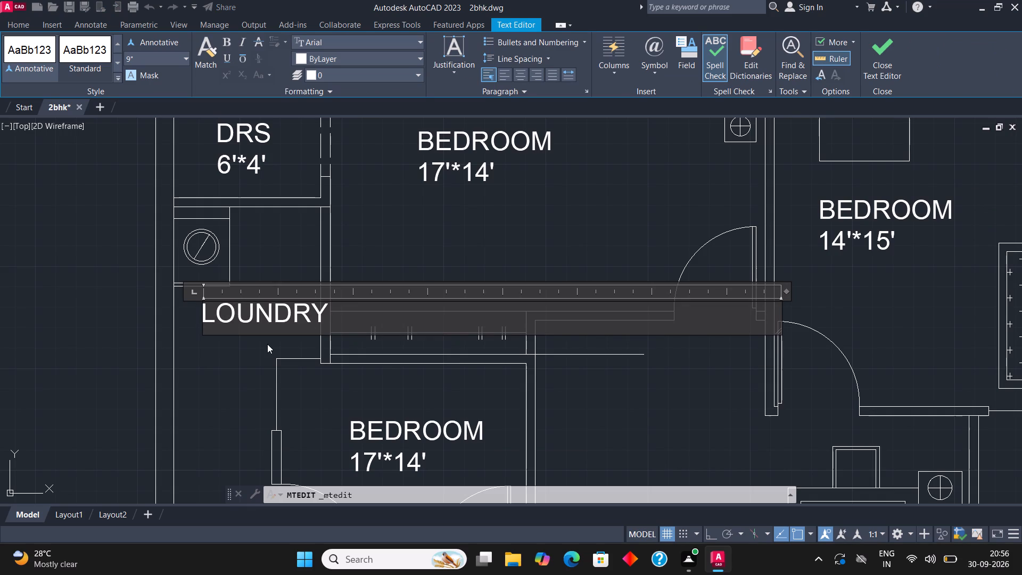
key("BackSpace")
key("y")
key("Return")
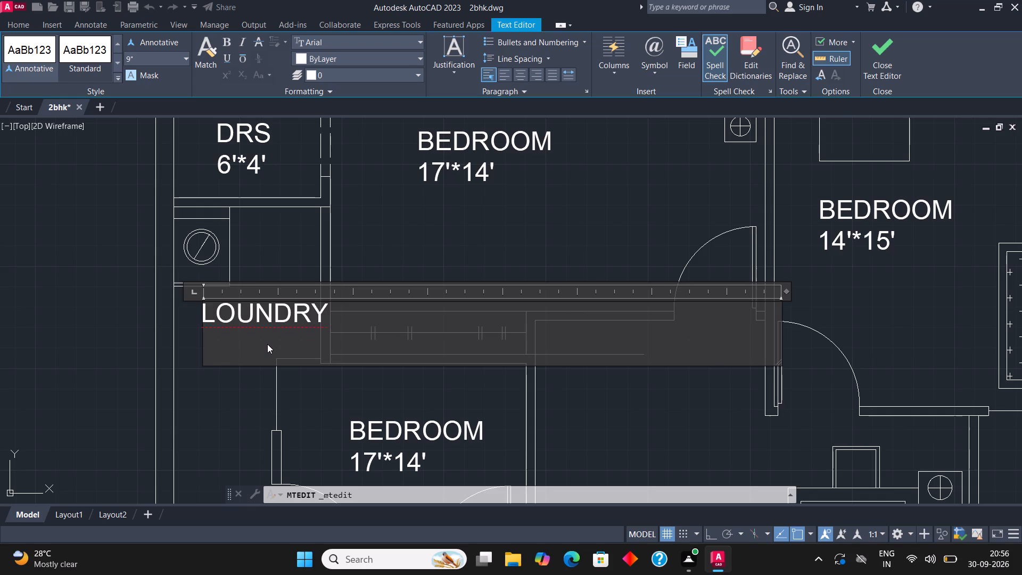
type("6'*6'")
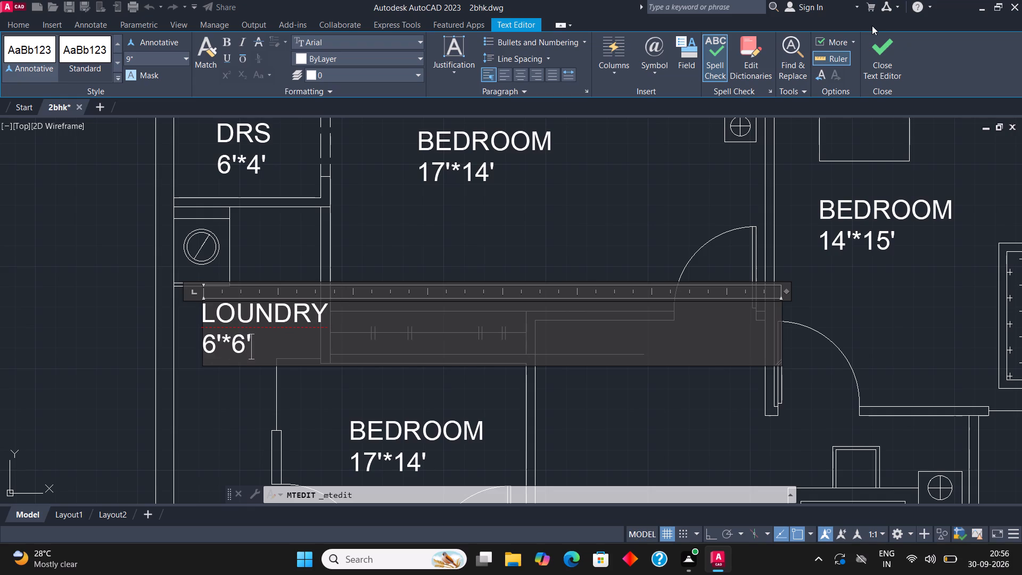
left_click(887, 44)
Move the LOUNDRY 6'*6' label slightly west so it fits between the laundry area's walls.
left_click(220, 319)
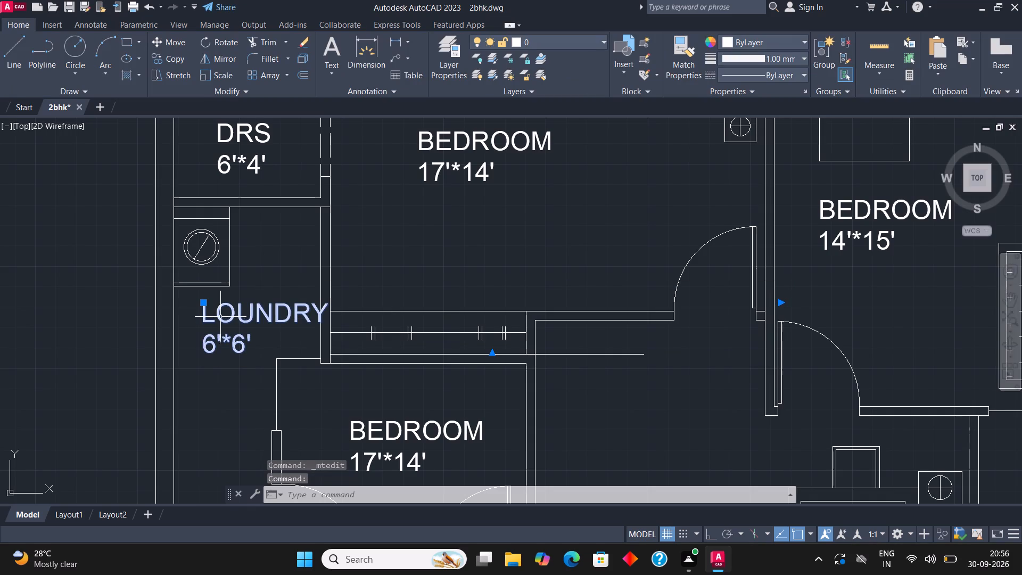
left_click(174, 37)
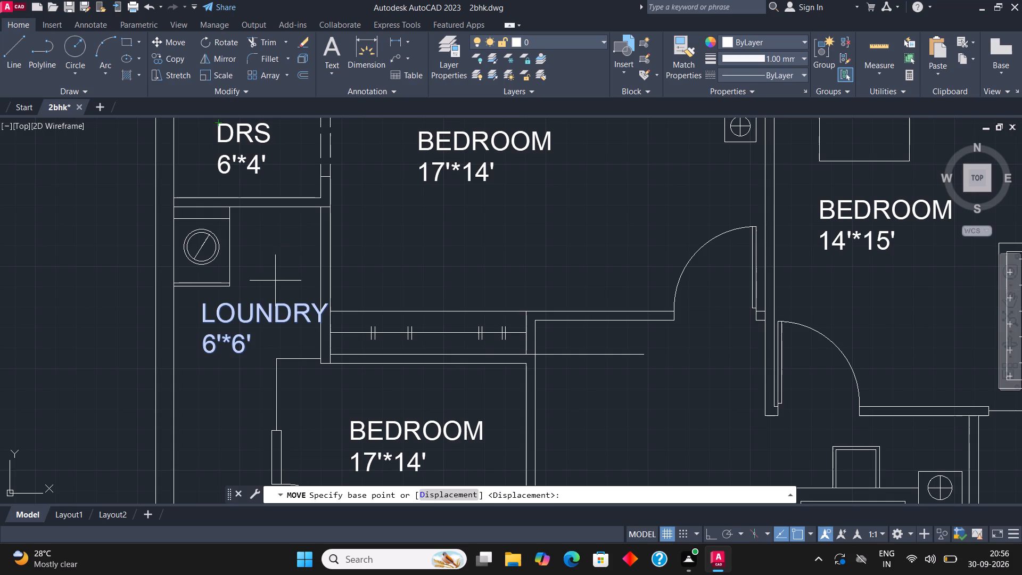
left_click(269, 316)
left_click(246, 311)
Copy the PASSAGE 3' label into the empty space west of the floor plan.
scroll(281, 254, "down", 4)
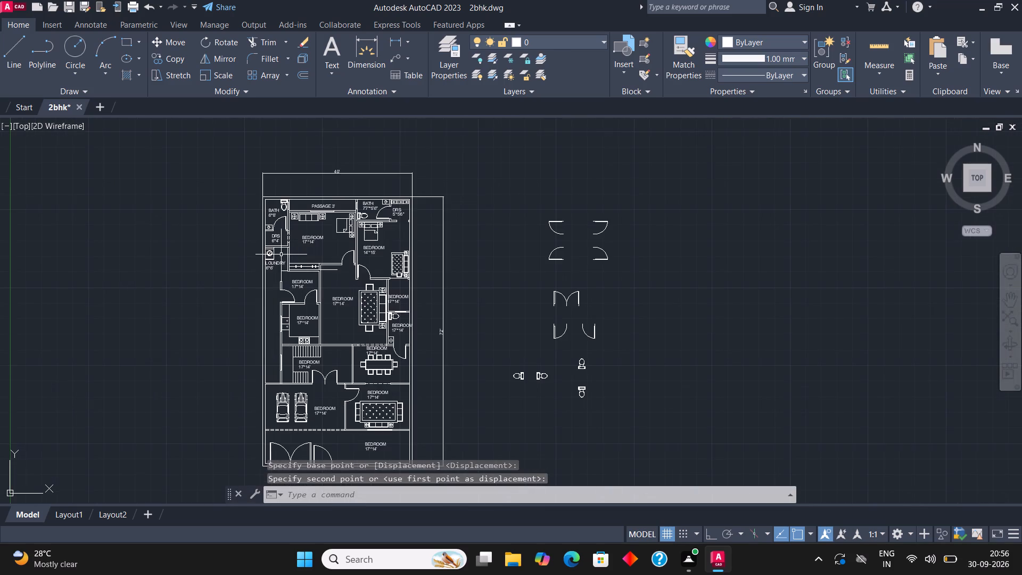
scroll(337, 205, "up", 2)
left_click(306, 207)
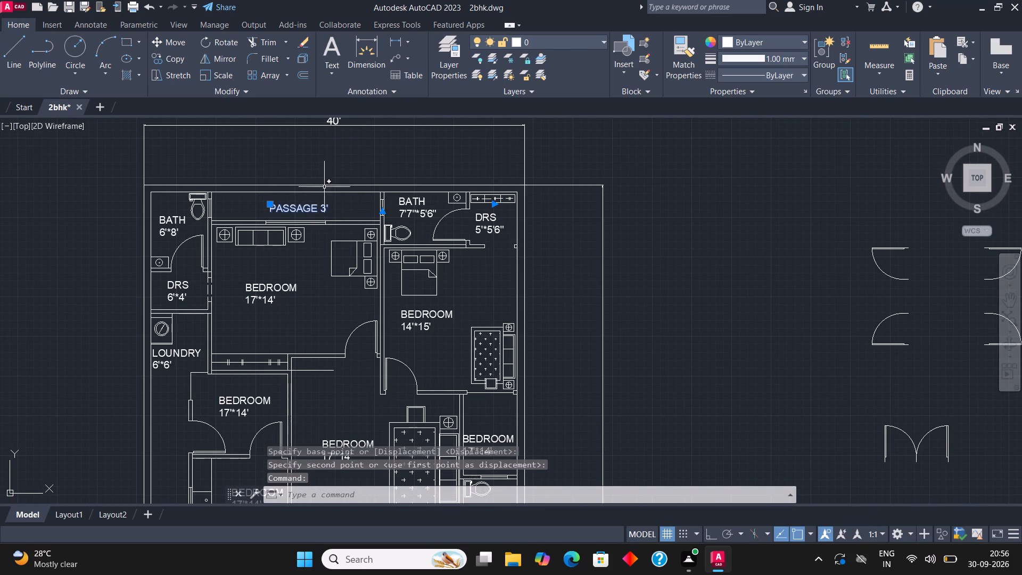
left_click(175, 55)
left_click(281, 214)
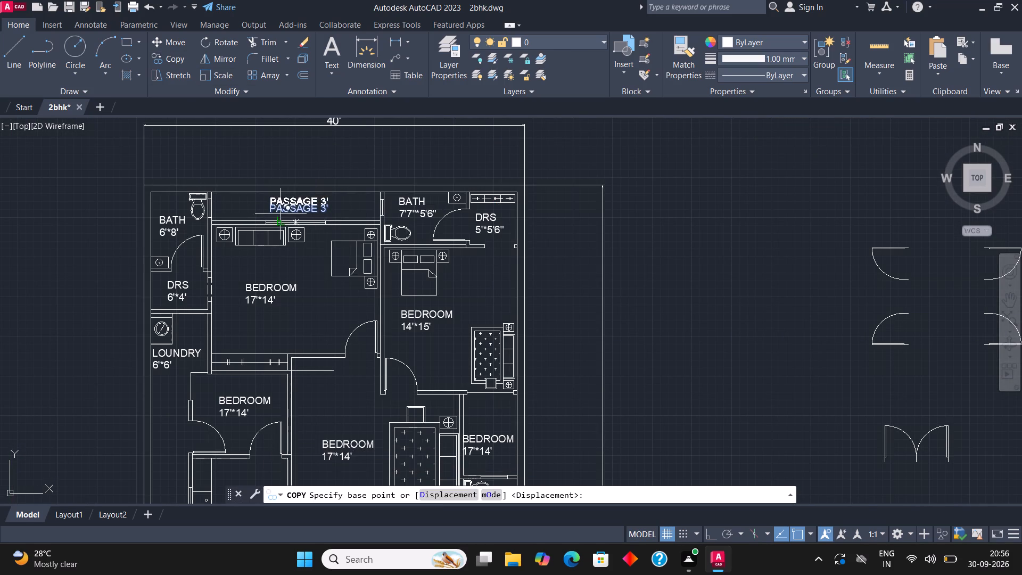
scroll(389, 223, "down", 3)
scroll(290, 309, "up", 4)
left_click(299, 291)
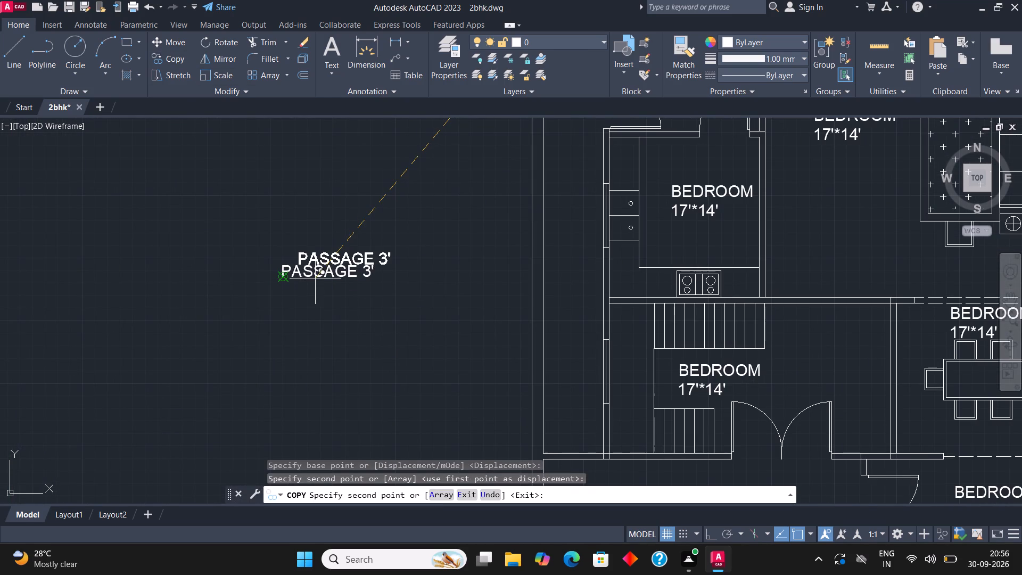
key("Escape")
Change the copied passage label's text to PASSAGE 4'.
left_click(316, 277)
right_click(317, 277)
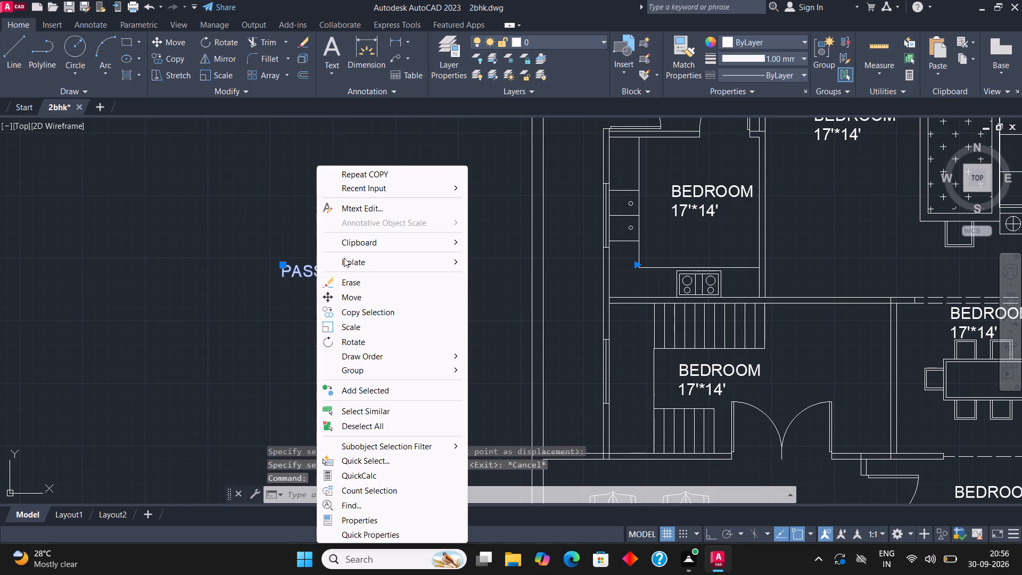
left_click(366, 215)
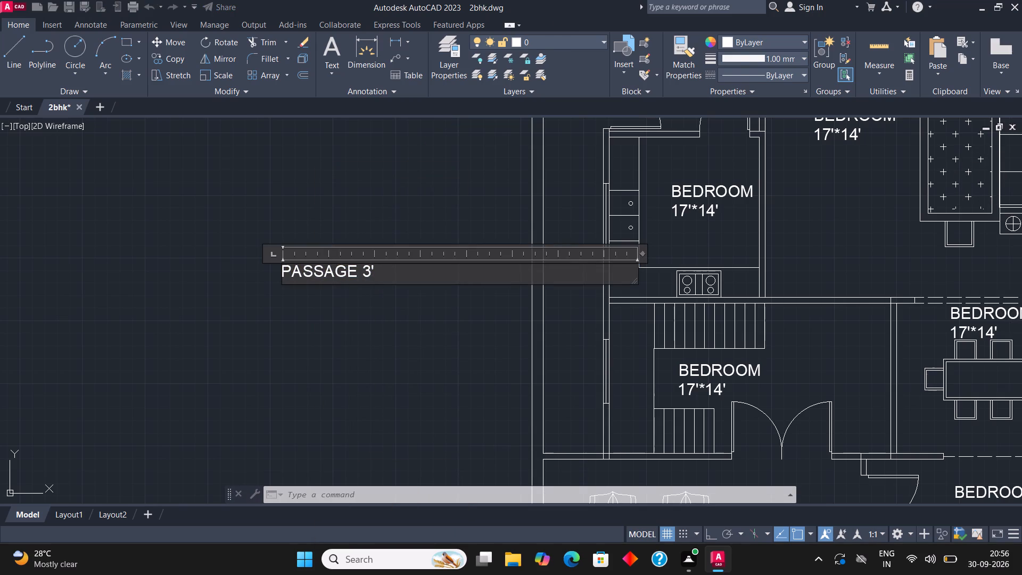
left_click(371, 269)
key("BackSpace")
key("4")
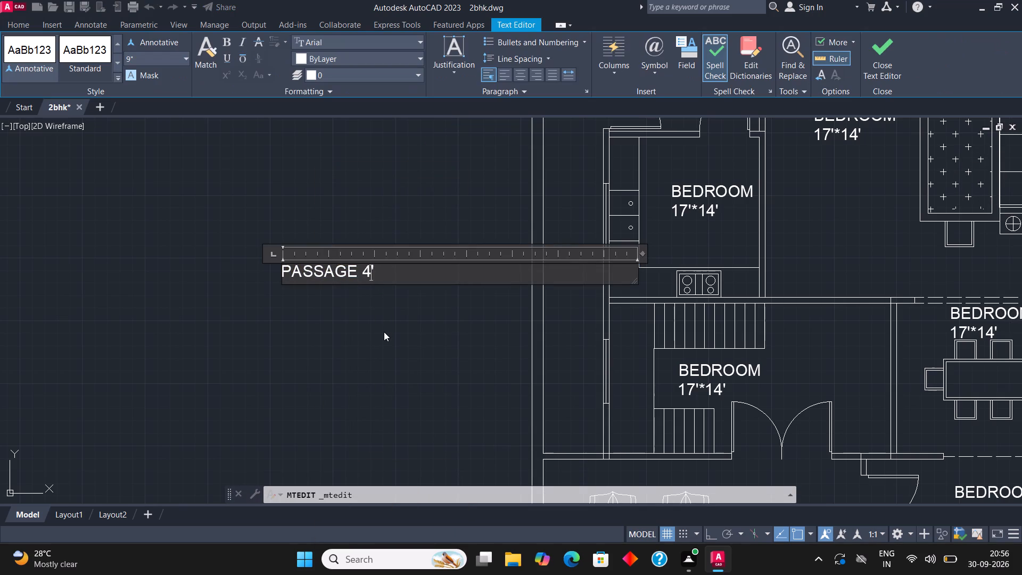
left_click(870, 60)
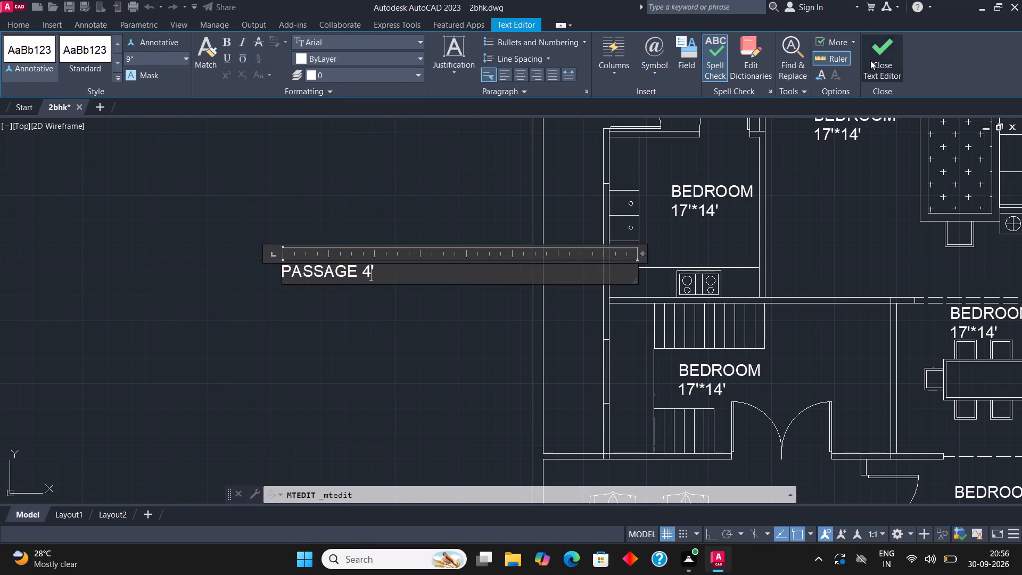
Rotate the PASSAGE 4' label 90 degrees counterclockwise with Ortho on so it reads vertically.
left_click(327, 268)
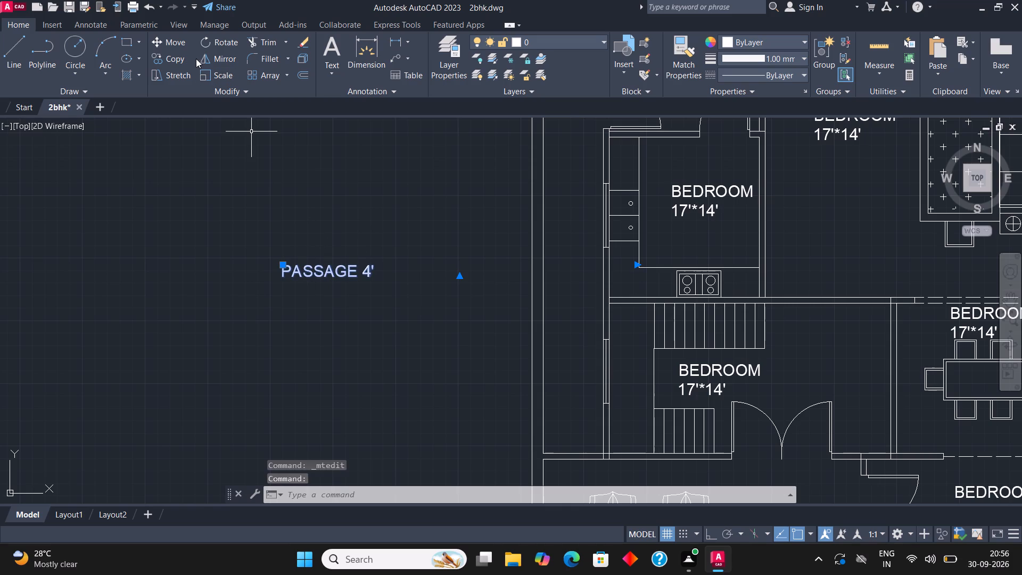
left_click(220, 45)
left_click(331, 298)
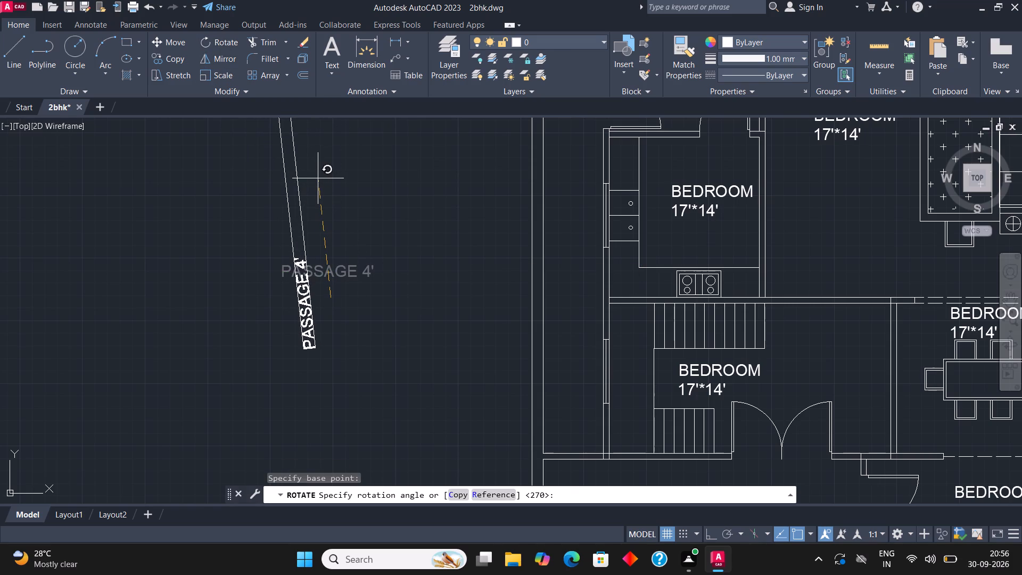
key("F8")
left_click(318, 178)
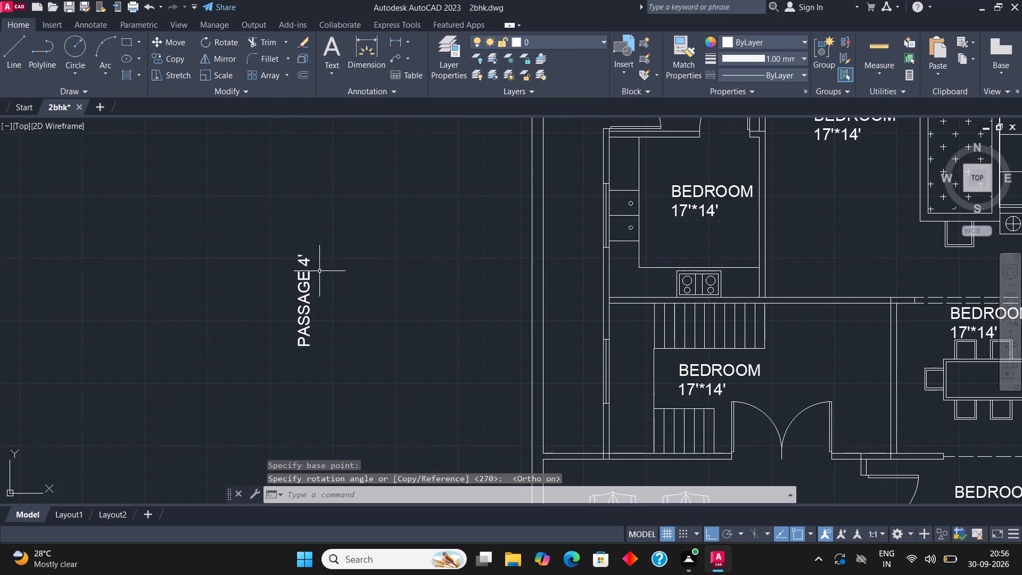
Move the vertical PASSAGE 4' label, with Ortho off, into the long corridor along the plan's west wall.
left_click(299, 302)
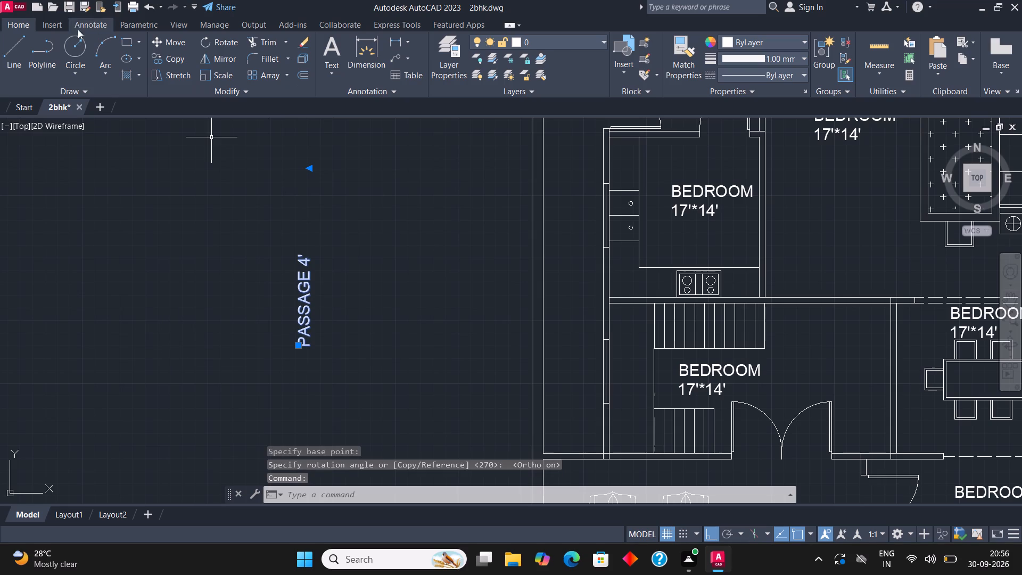
left_click(163, 39)
left_click(276, 332)
scroll(198, 326, "down", 2)
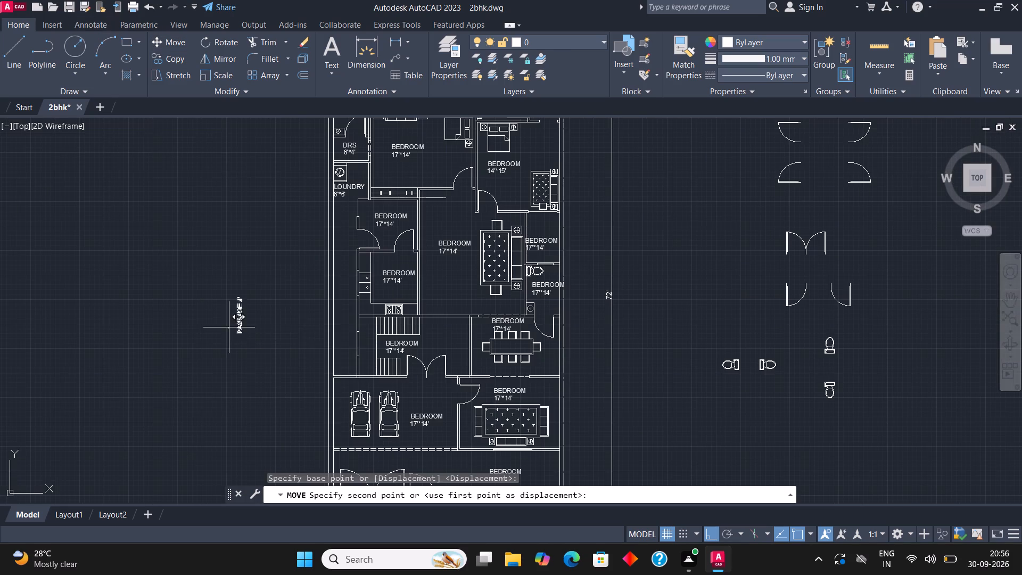
scroll(344, 301, "up", 3)
key("F8")
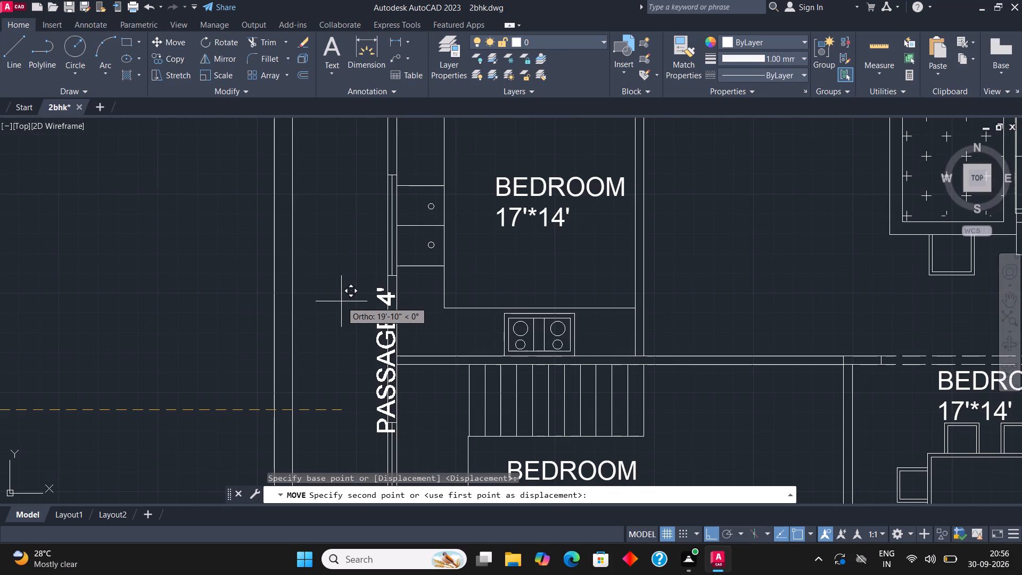
scroll(313, 325, "down", 2)
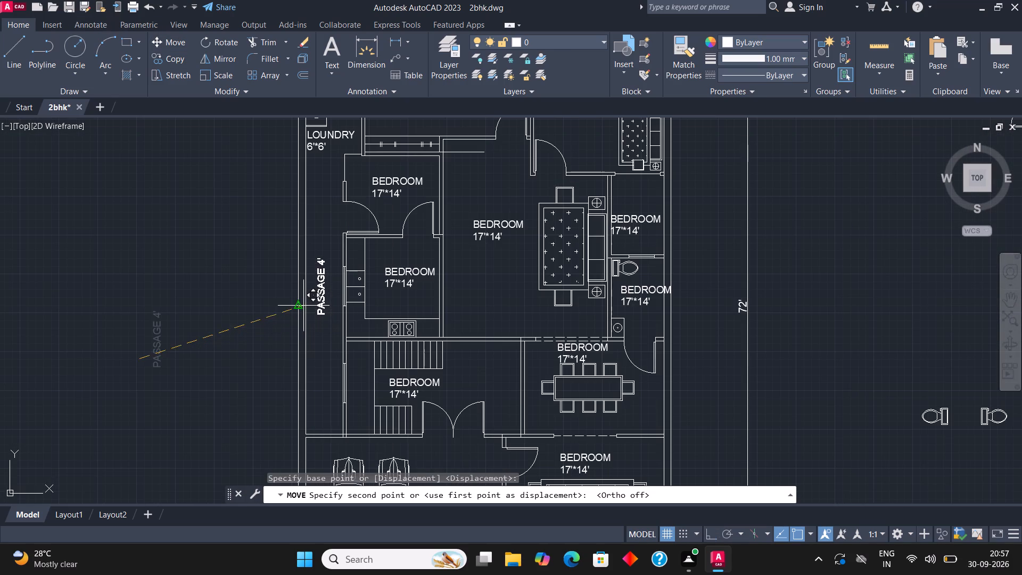
left_click(303, 306)
Copy the DRS 6'*4' label into the wardrobe strip along the south side of the northwest 17'*14' bedroom.
scroll(79, 313, "down", 2)
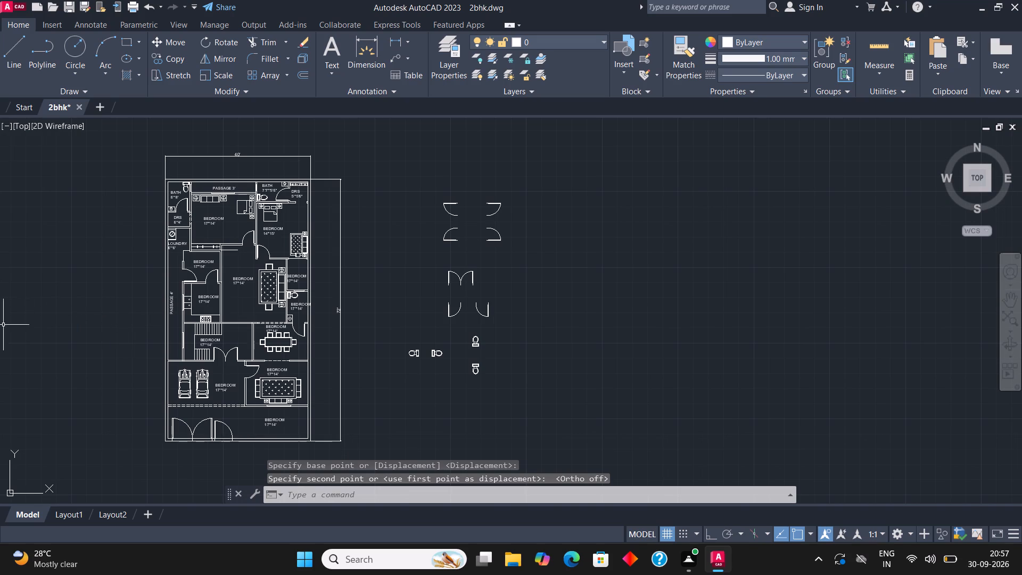
scroll(193, 255, "up", 1)
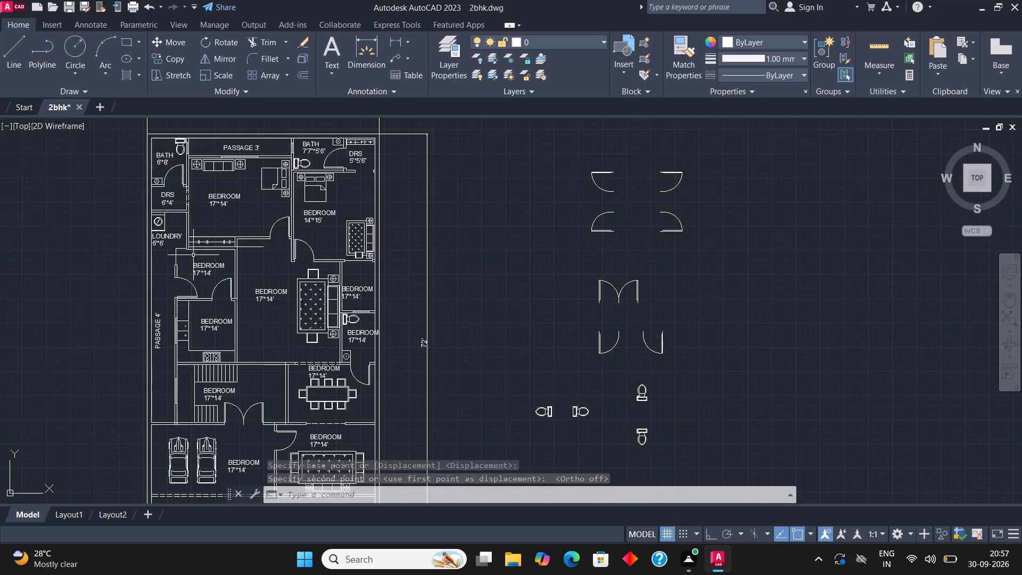
scroll(193, 255, "up", 1)
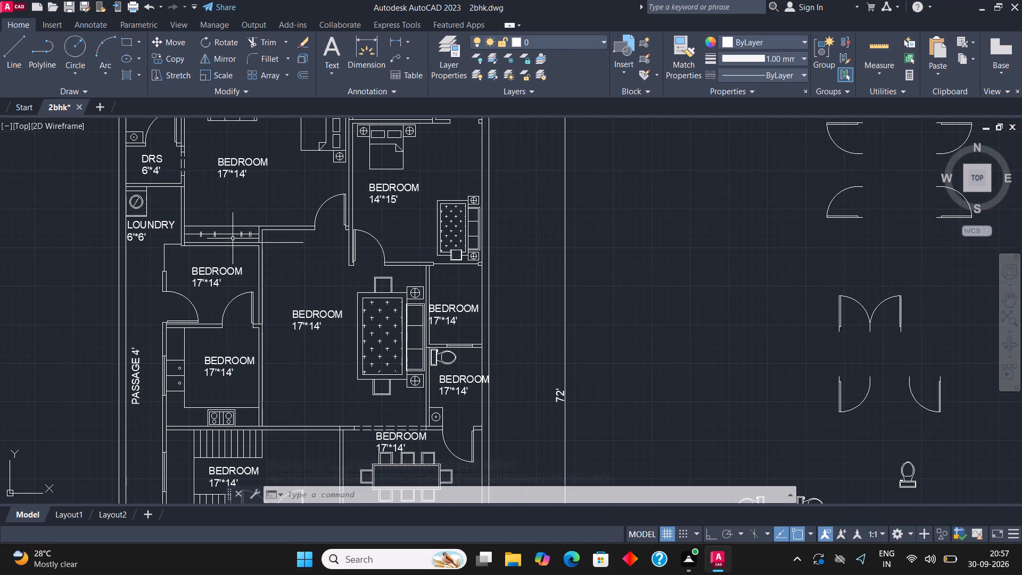
scroll(230, 236, "up", 2)
scroll(241, 285, "down", 2)
scroll(165, 205, "up", 1)
left_click(157, 188)
left_click(170, 57)
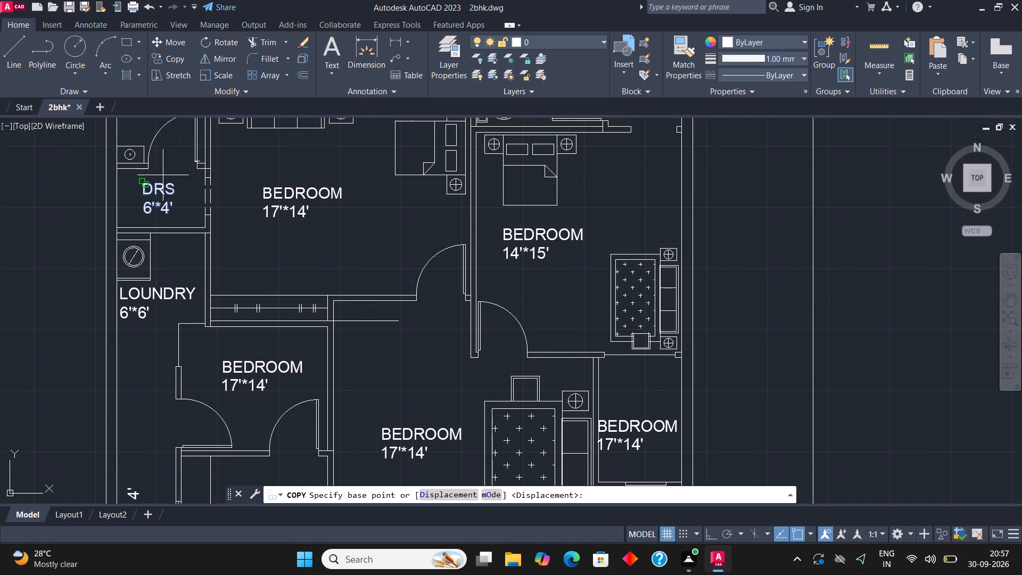
left_click(159, 186)
scroll(237, 290, "up", 3)
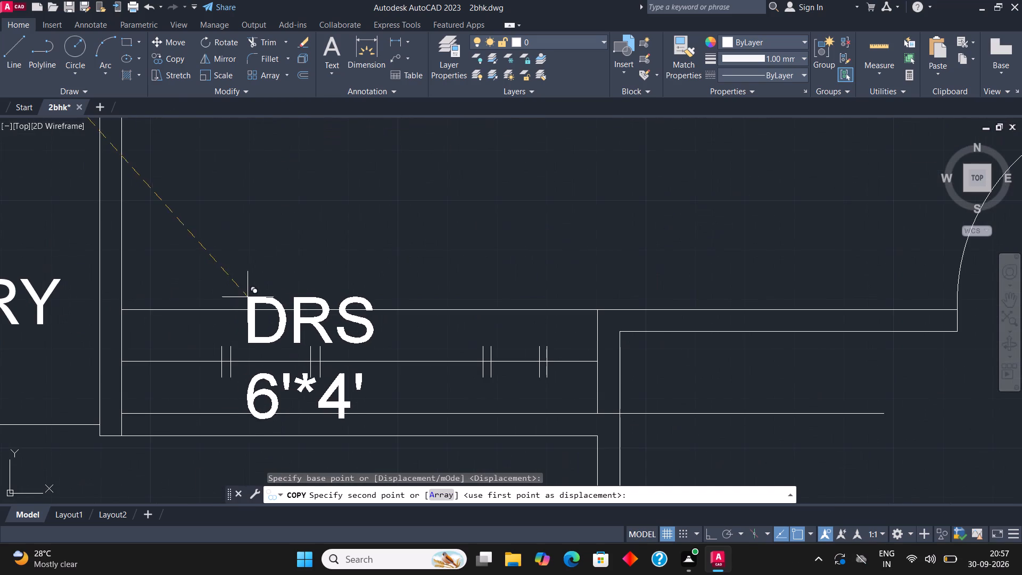
left_click(271, 316)
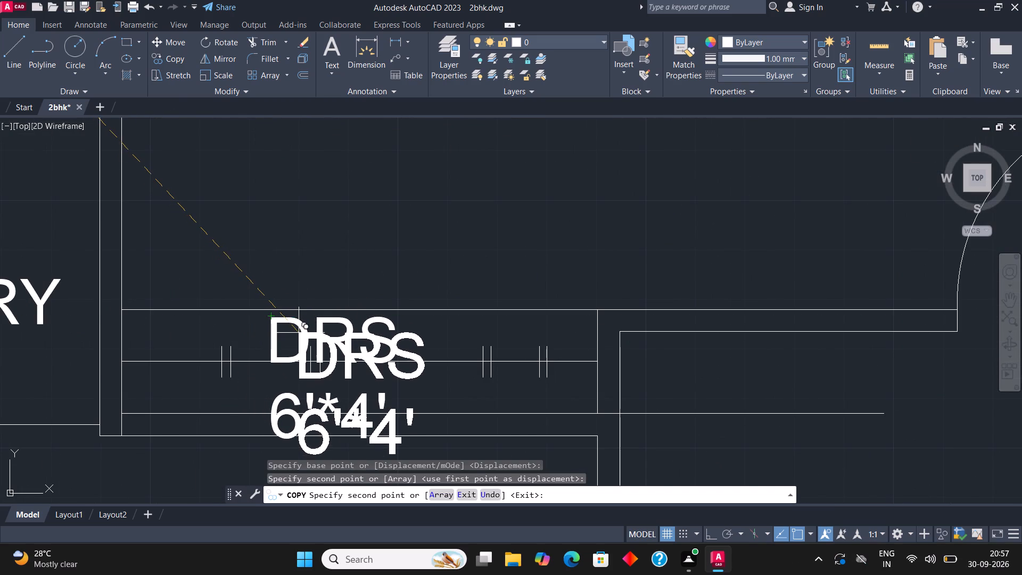
key("Escape")
Change the copied DRS 6'*4' label in the northwest bedroom's wardrobe strip to read WARDROBE.
left_click(299, 339)
left_click(277, 322)
right_click(276, 322)
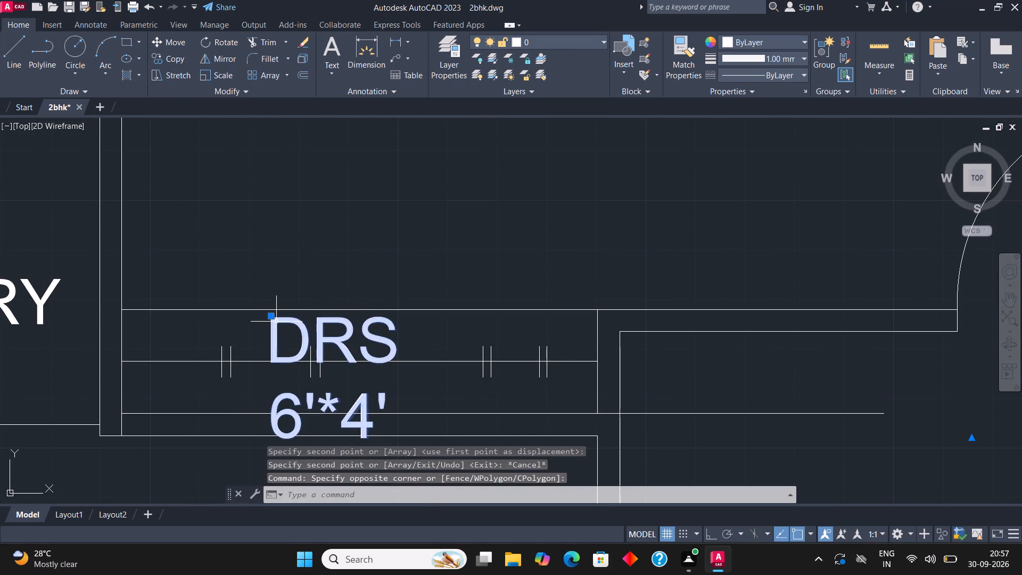
left_click(322, 205)
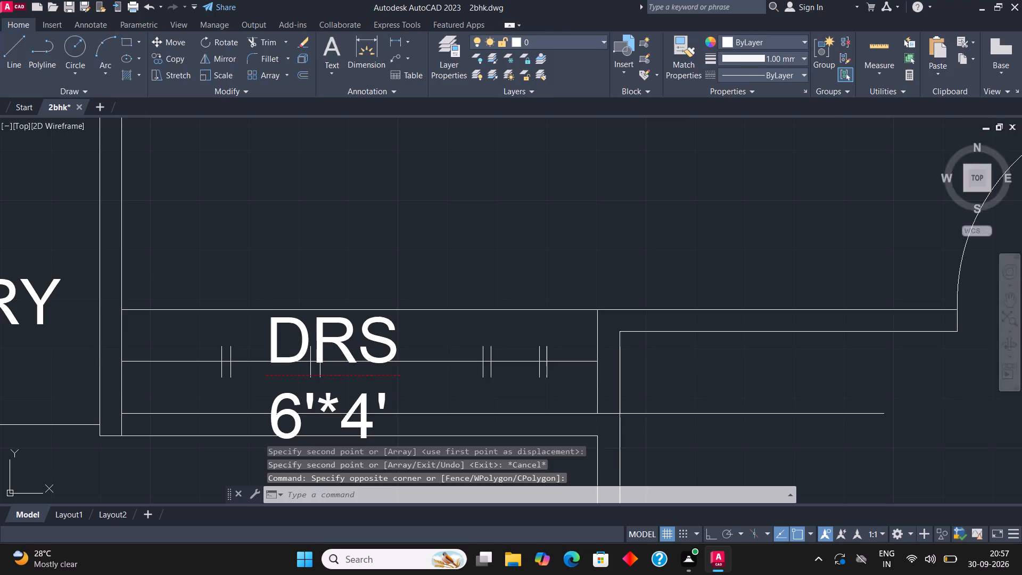
left_click(398, 402)
key("BackSpace")
key("BackSpace")
key("BackSpace")
key("BackSpace")
key("BackSpace")
key("BackSpace")
key("BackSpace")
key("BackSpace")
key("BackSpace")
key("BackSpace")
key("BackSpace")
key("BackSpace")
key("BackSpace")
key("BackSpace")
key("BackSpace")
key("BackSpace")
key("BackSpace")
key("BackSpace")
key("BackSpace")
key("BackSpace")
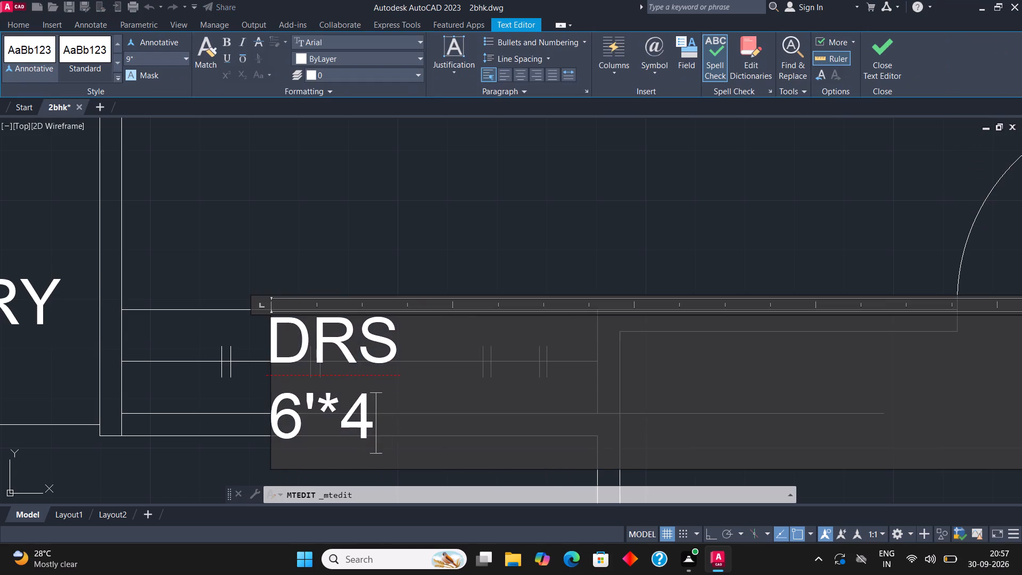
type("WATR")
key("BackSpace")
key("BackSpace")
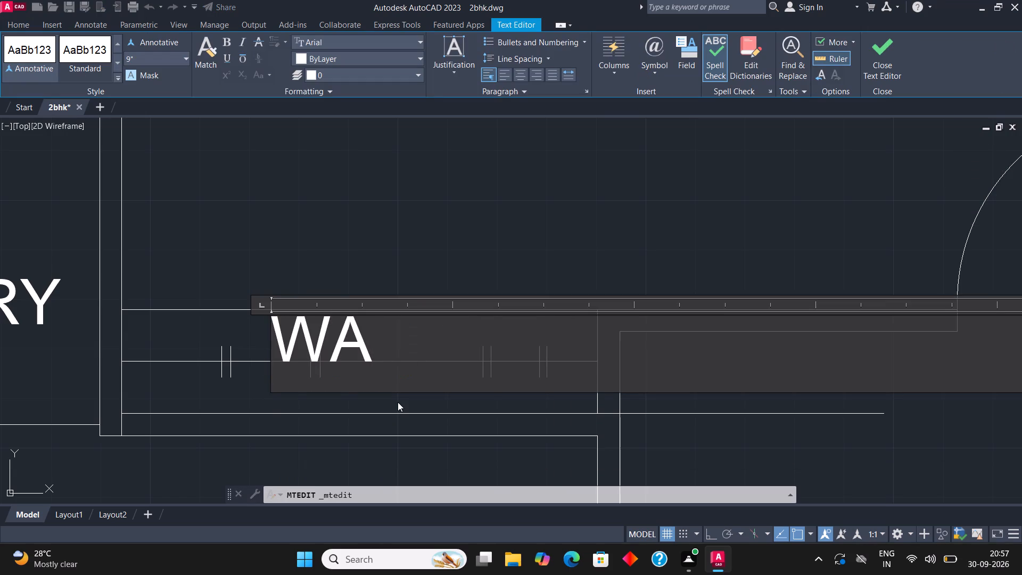
type("RD")
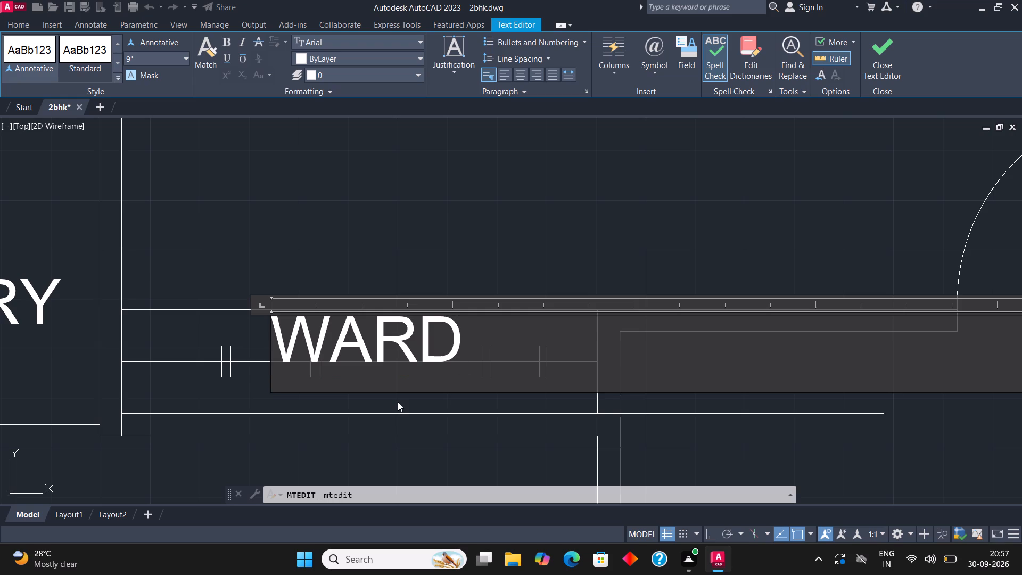
type("ROBE")
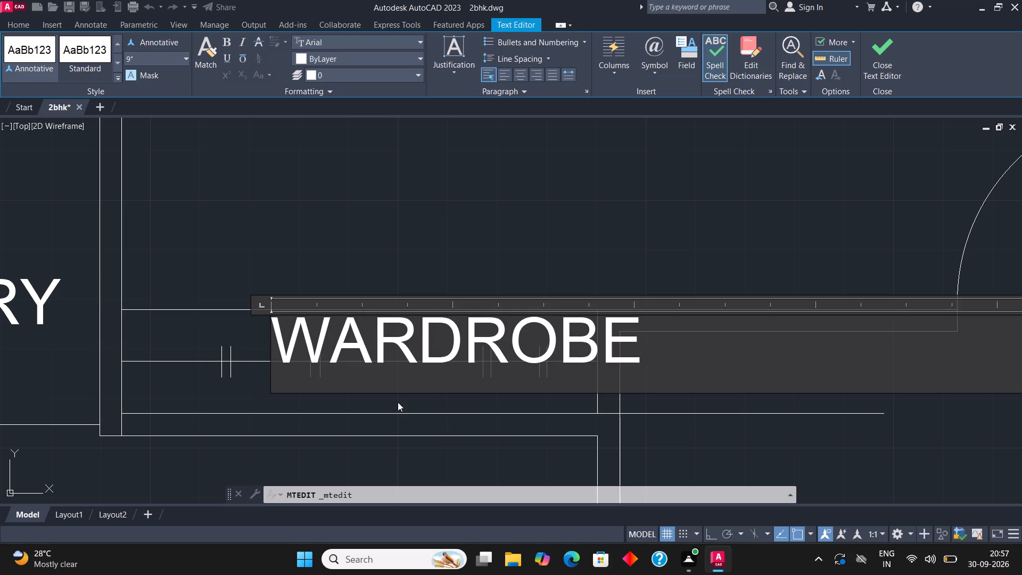
left_click(870, 42)
Move the WARDROBE label west so it sits centred within the wardrobe strip.
scroll(141, 299, "down", 1)
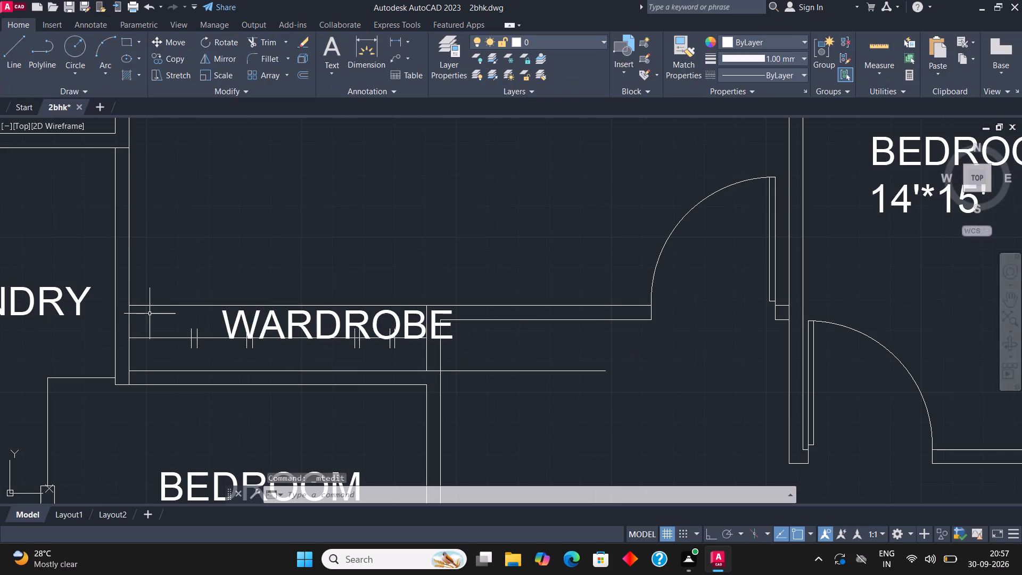
left_click(263, 321)
left_click(248, 319)
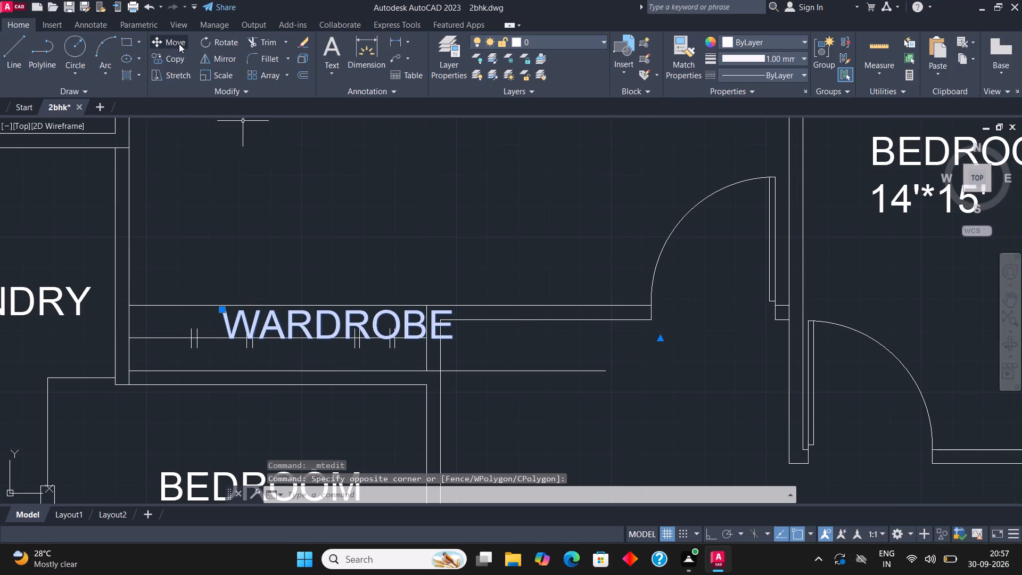
left_click(179, 44)
left_click(326, 333)
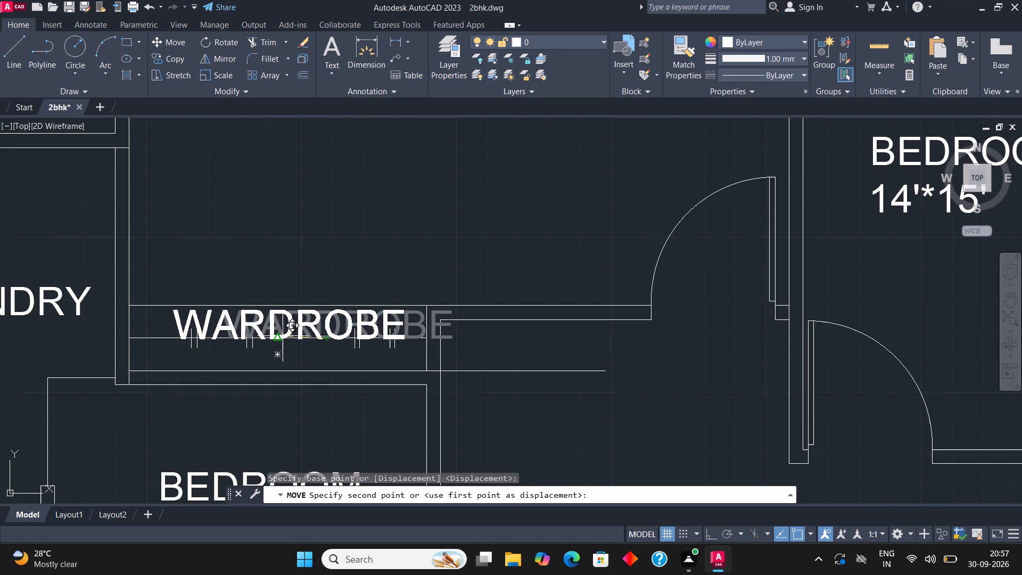
left_click(280, 336)
Change the BEDROOM 17'*14' label in the small room directly south of the wardrobe to STORE with 10'*7' beneath.
scroll(210, 294, "down", 2)
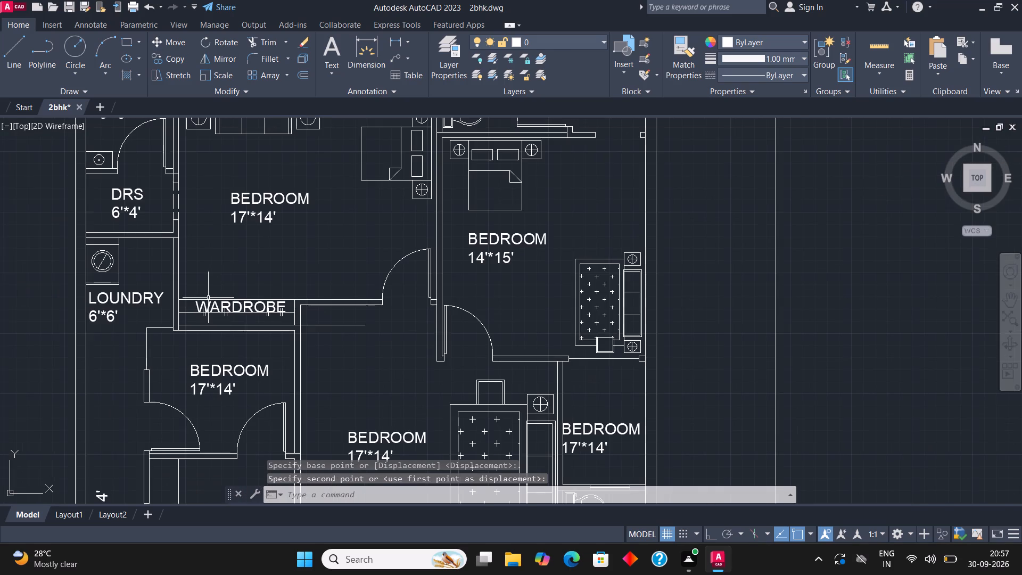
scroll(252, 286, "down", 1)
scroll(224, 391, "up", 1)
scroll(240, 310, "up", 1)
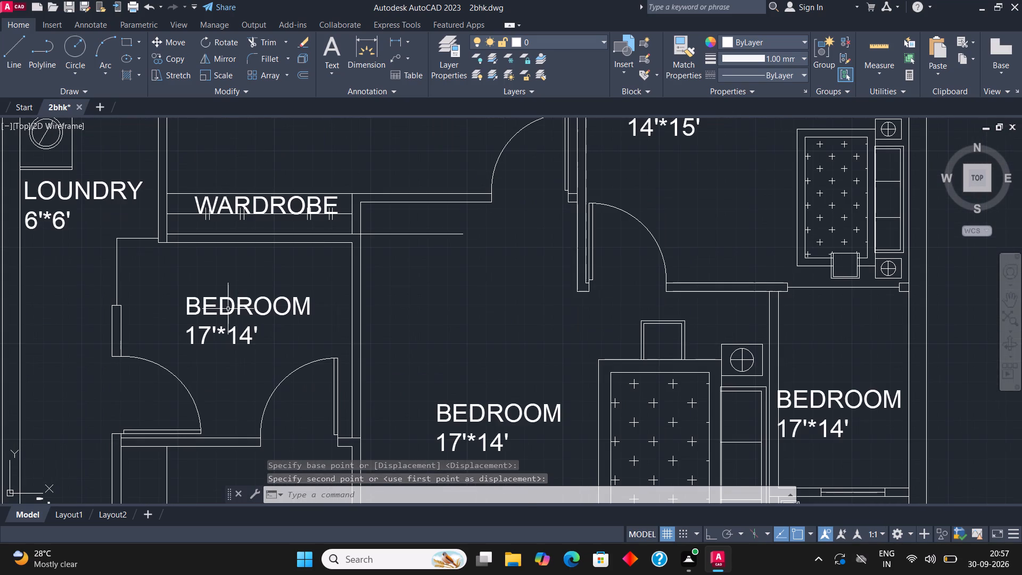
left_click(228, 309)
left_click(208, 306)
right_click(208, 306)
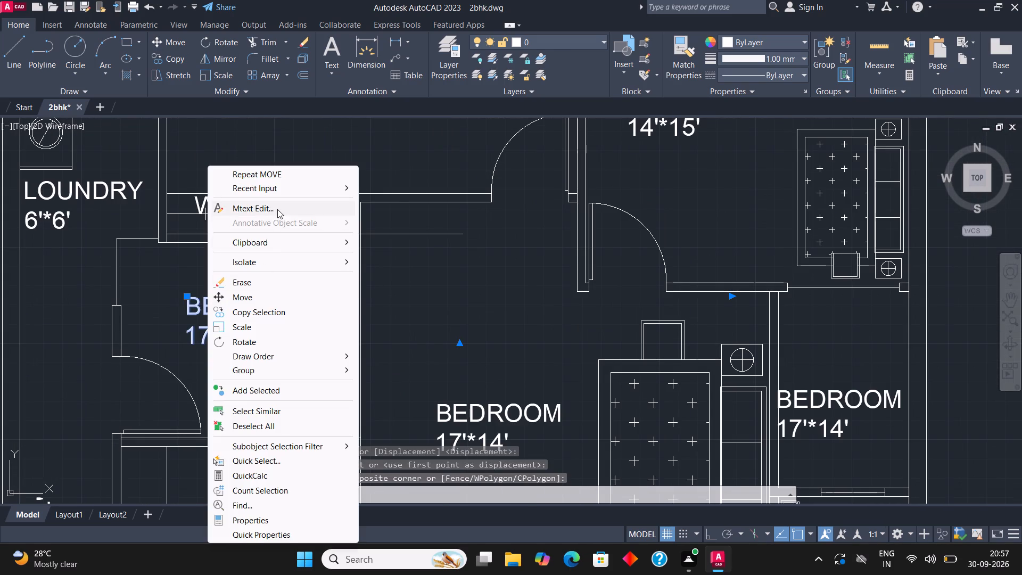
left_click(277, 208)
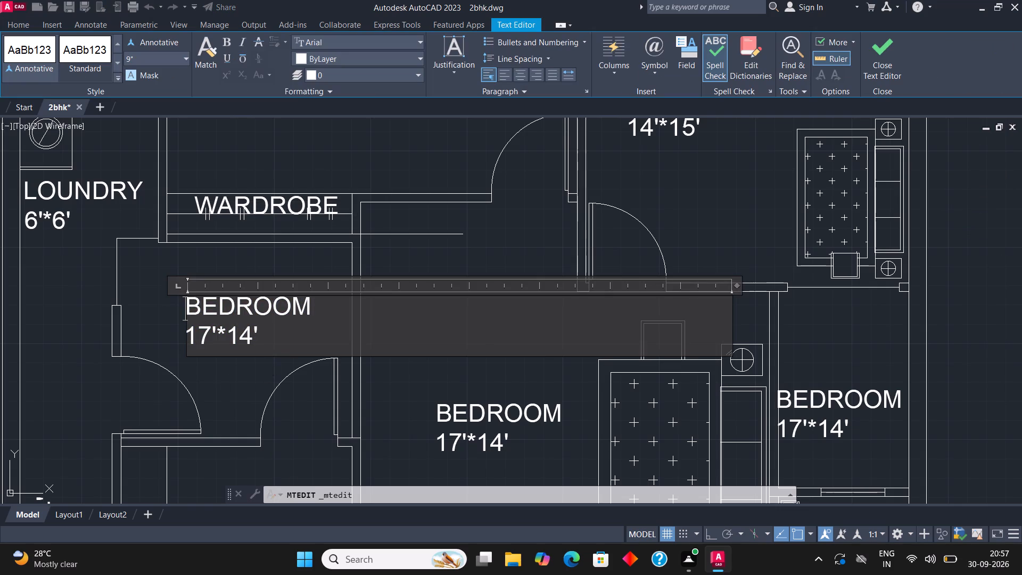
left_click(271, 348)
key("BackSpace")
key("BackSpace")
key("BackSpace")
key("BackSpace")
key("BackSpace")
key("BackSpace")
key("BackSpace")
key("BackSpace")
key("BackSpace")
key("BackSpace")
key("BackSpace")
key("BackSpace")
key("BackSpace")
key("BackSpace")
key("BackSpace")
key("BackSpace")
key("BackSpace")
key("BackSpace")
key("BackSpace")
key("BackSpace")
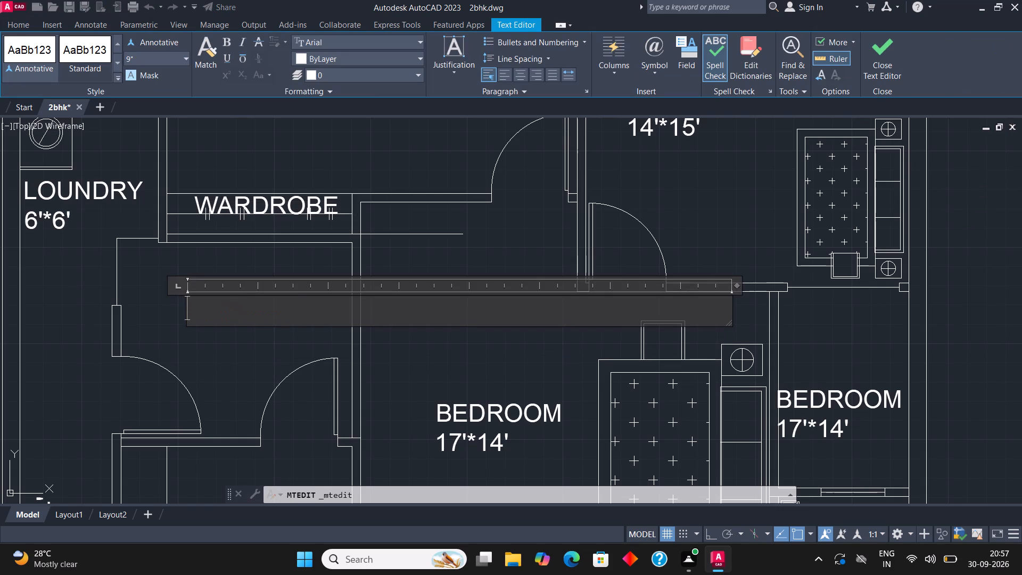
type("STORE")
key("Return")
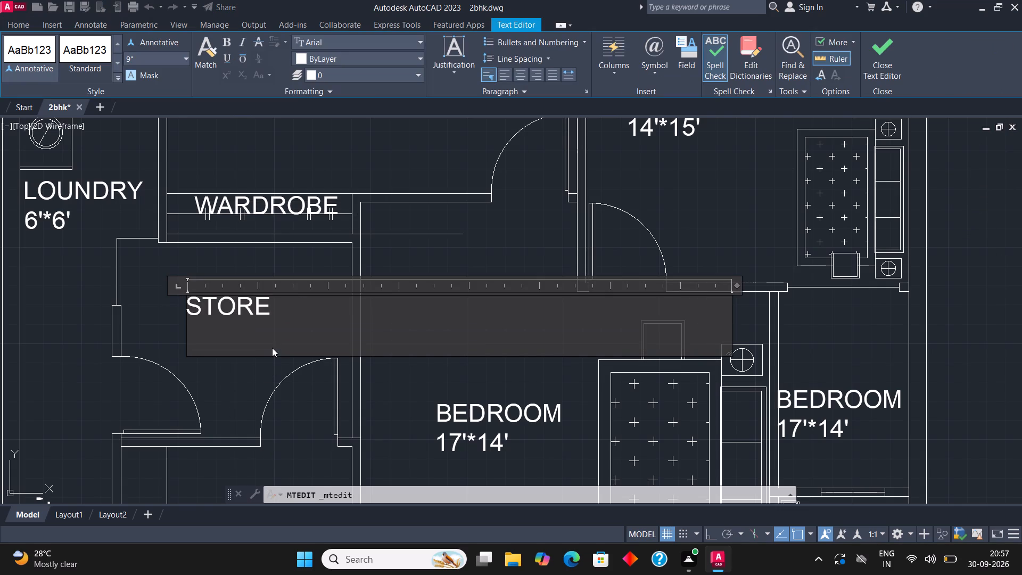
type("10;*7;")
key("BackSpace")
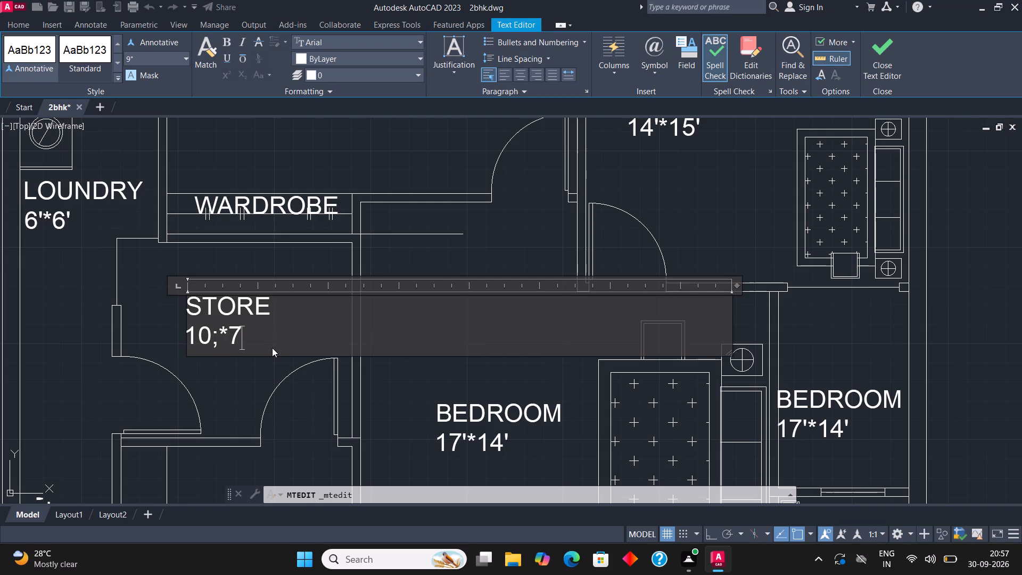
key("apostrophe")
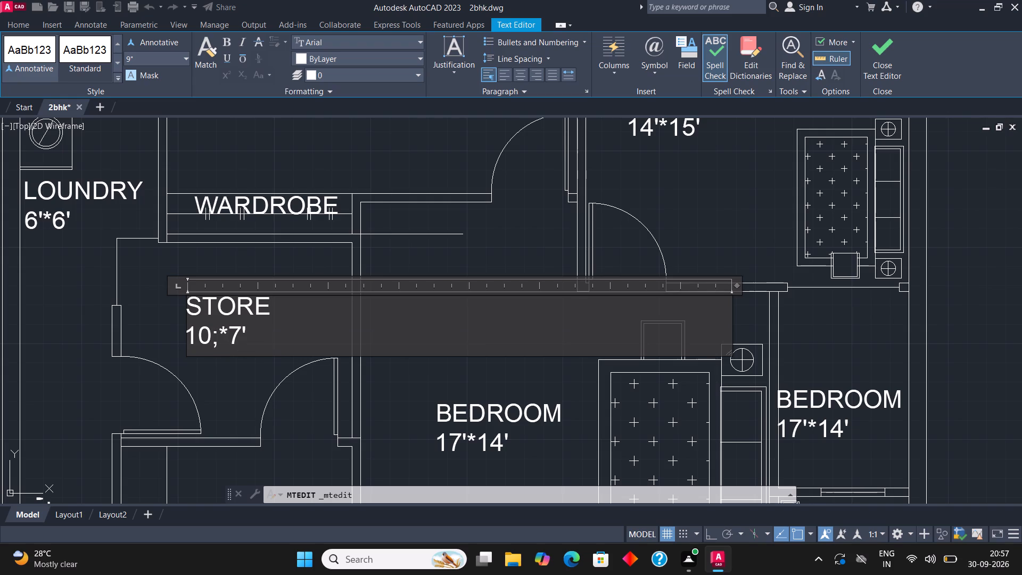
left_click(220, 337)
key("BackSpace")
key("semicolon")
key("BackSpace")
key("apostrophe")
left_click(877, 55)
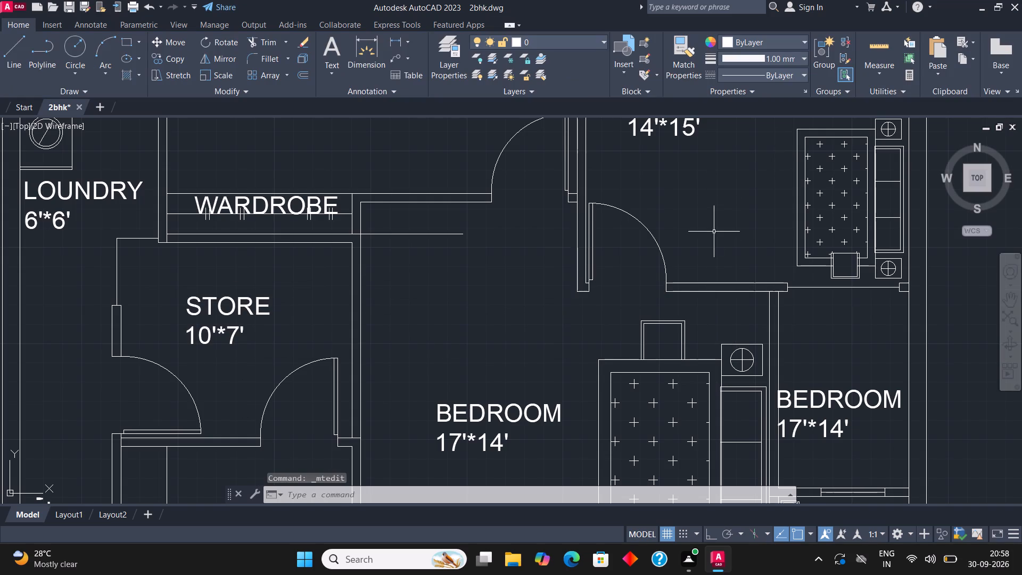
Change the BEDROOM 17'*14' label in the room with the stove and sink to KITCHEN with 10'*10'8" beneath.
scroll(271, 303, "down", 2)
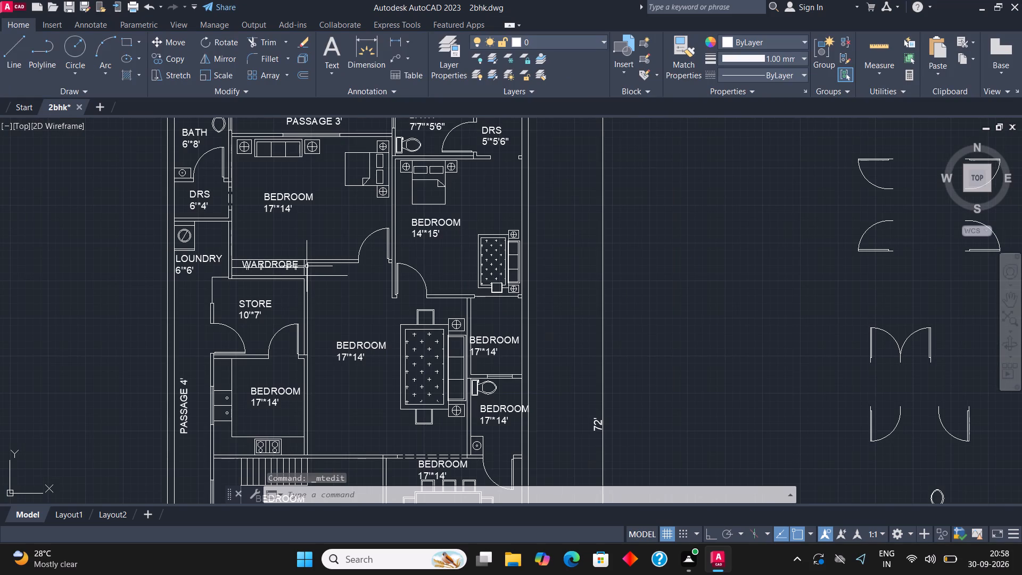
scroll(306, 271, "down", 1)
scroll(277, 349, "up", 2)
left_click(277, 348)
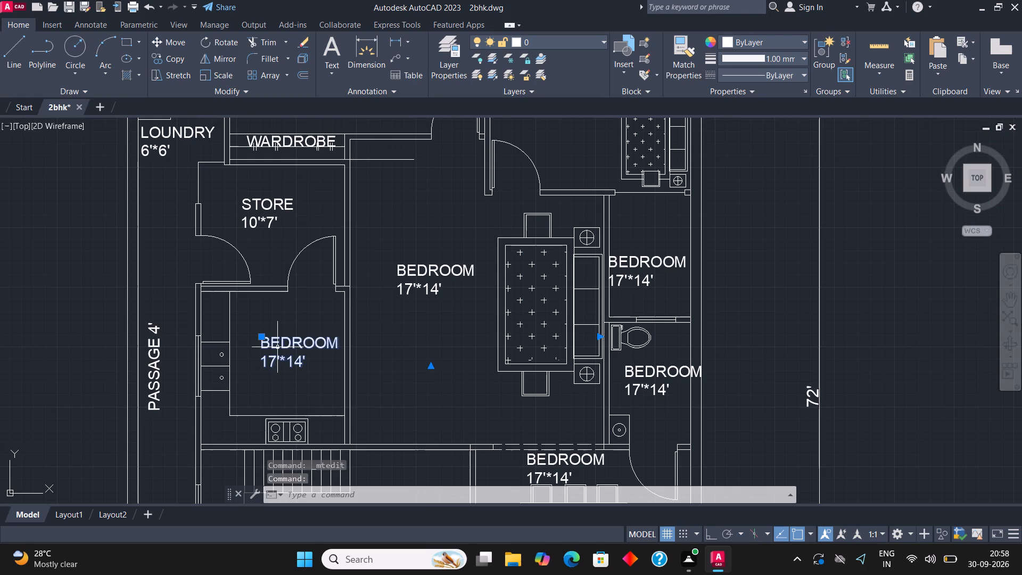
right_click(277, 347)
left_click(332, 213)
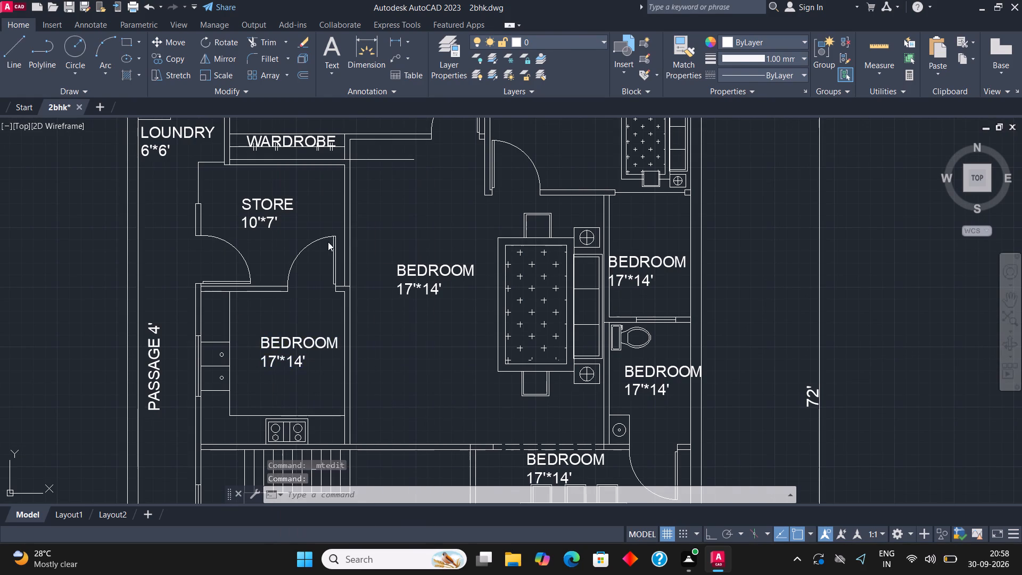
left_click(319, 357)
key("BackSpace")
key("BackSpace")
key("BackSpace")
key("BackSpace")
key("BackSpace")
key("BackSpace")
key("BackSpace")
key("BackSpace")
key("BackSpace")
key("BackSpace")
key("BackSpace")
key("BackSpace")
key("BackSpace")
key("BackSpace")
key("BackSpace")
key("BackSpace")
key("BackSpace")
key("BackSpace")
key("BackSpace")
key("BackSpace")
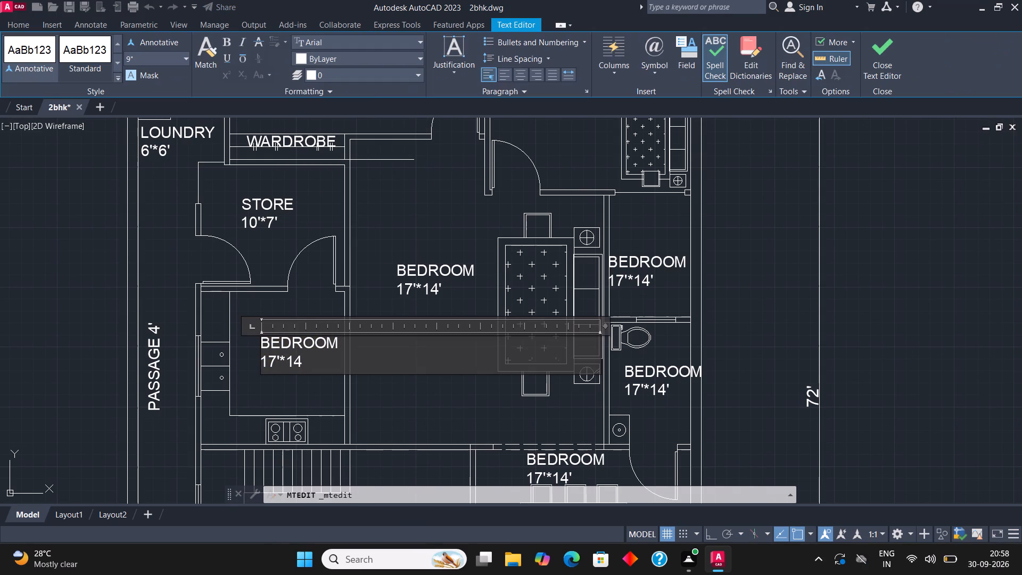
type("KITCHEN")
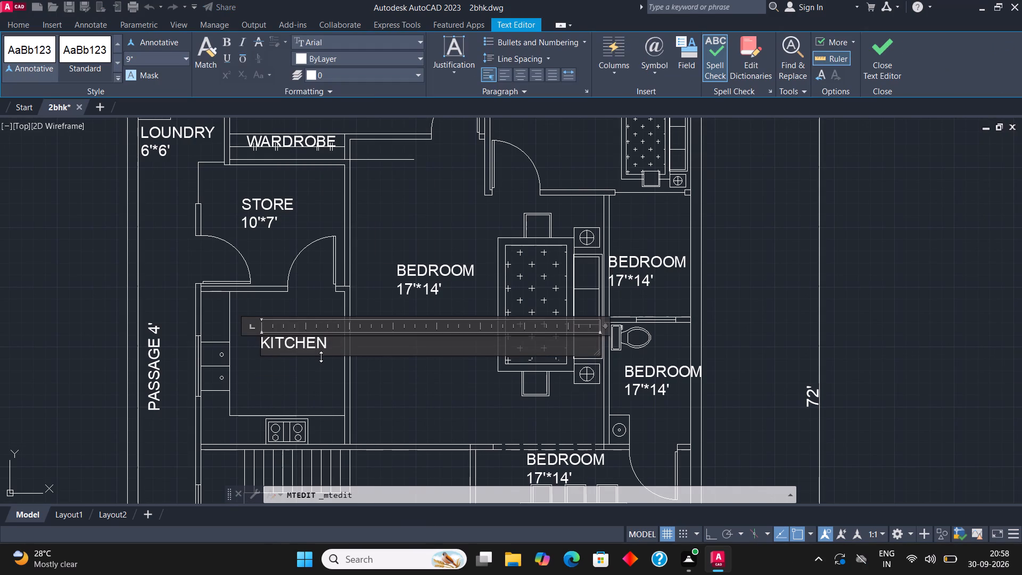
key("Return")
type("10'")
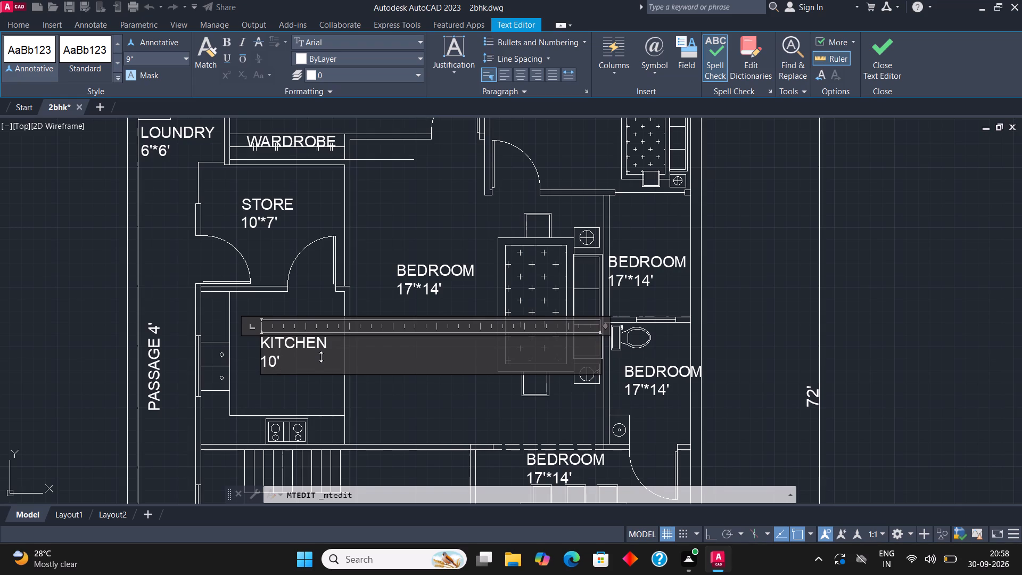
key("asterisk")
type("10")
type("'8")
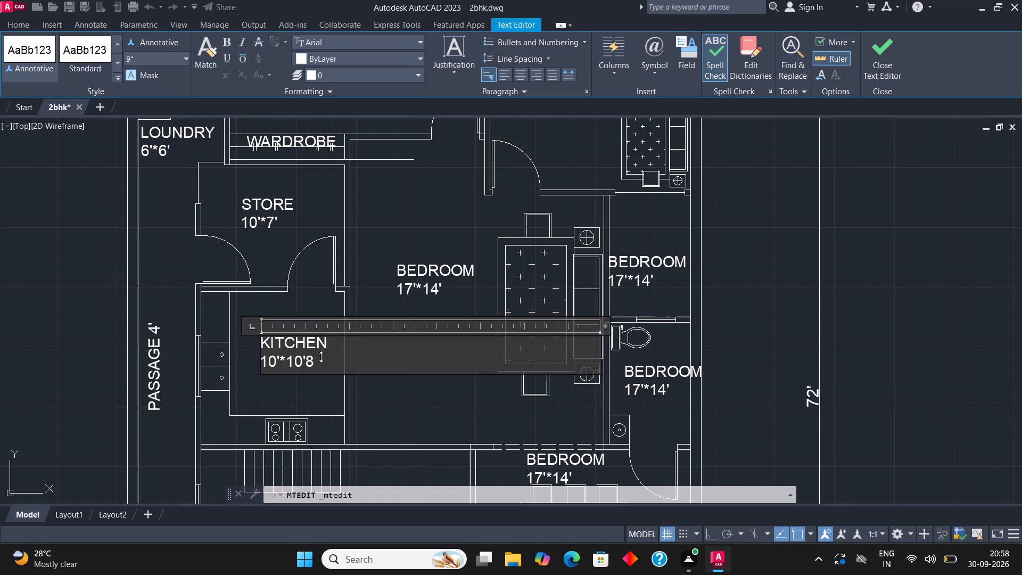
key("shift+quotedbl")
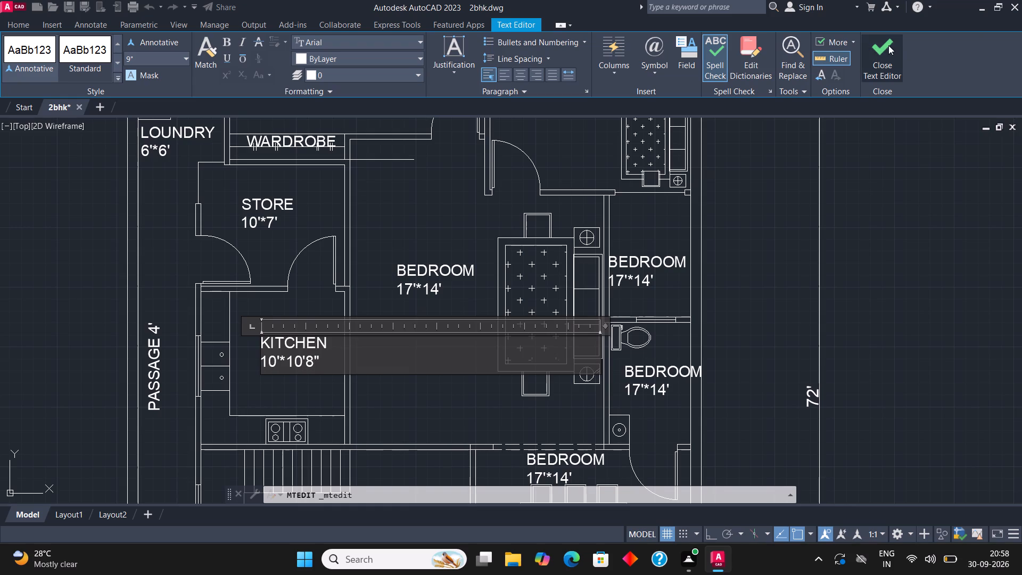
left_click(878, 45)
Change the BEDROOM 17'*14' label between the two stair flights to STAIRS CASE with 18'*10' beneath.
scroll(276, 243, "down", 2)
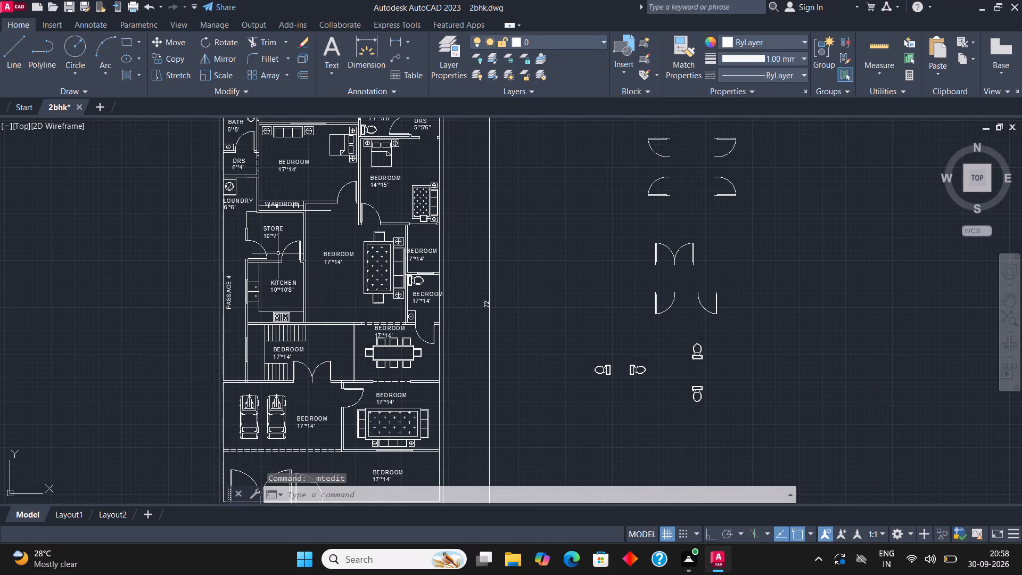
scroll(289, 370, "up", 2)
scroll(257, 327, "up", 1)
left_click(253, 319)
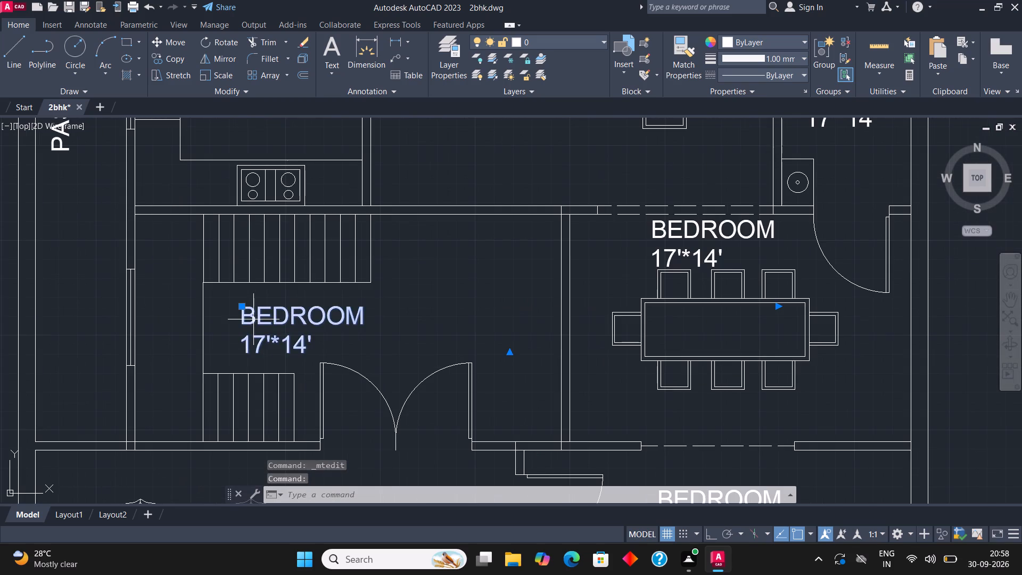
right_click(253, 319)
left_click(319, 206)
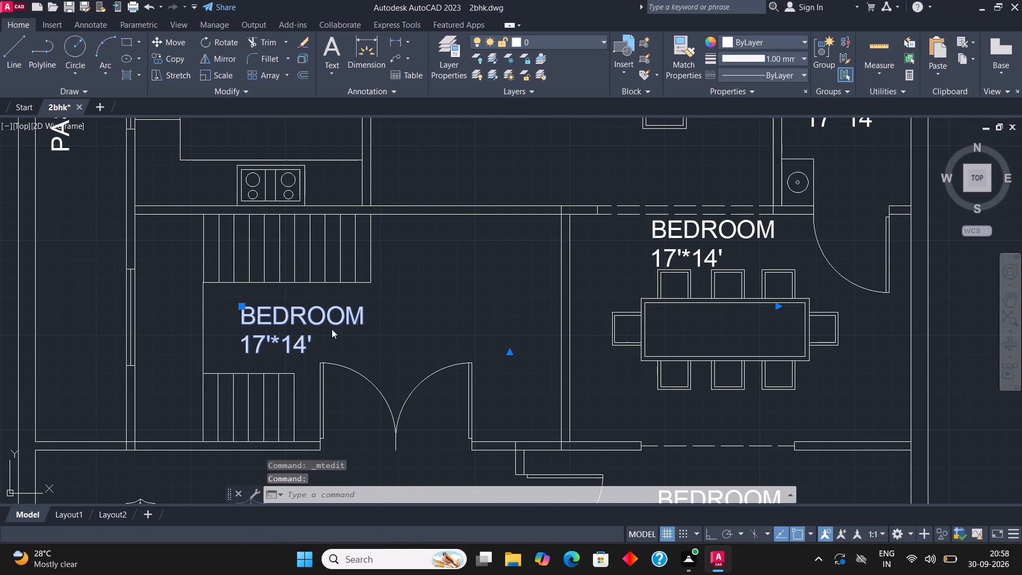
left_click(329, 338)
key("BackSpace")
key("BackSpace")
key("BackSpace")
key("BackSpace")
key("BackSpace")
key("BackSpace")
key("BackSpace")
key("BackSpace")
key("BackSpace")
key("BackSpace")
key("BackSpace")
key("BackSpace")
key("BackSpace")
key("BackSpace")
key("BackSpace")
key("BackSpace")
key("BackSpace")
key("BackSpace")
key("BackSpace")
key("BackSpace")
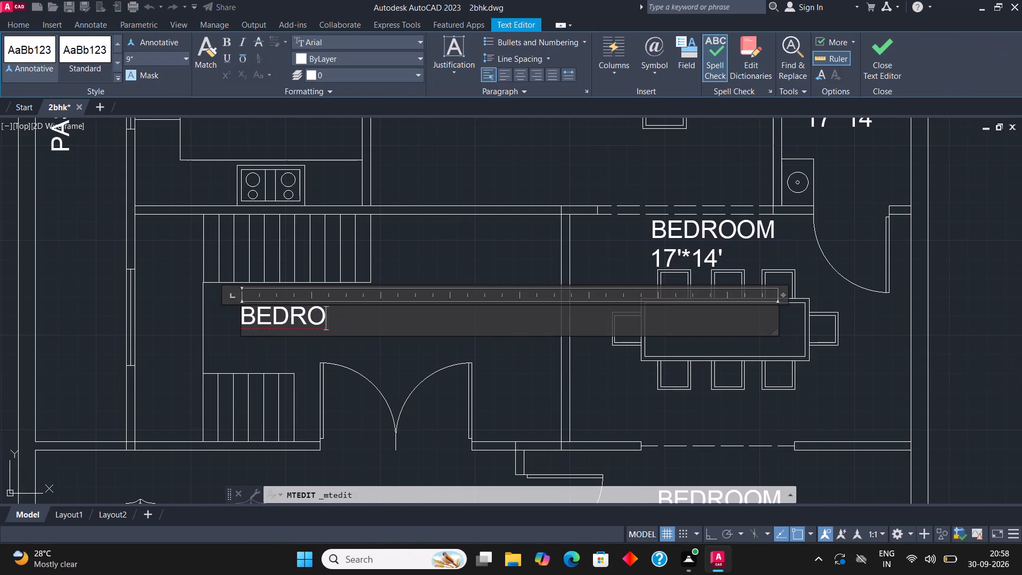
type("STA")
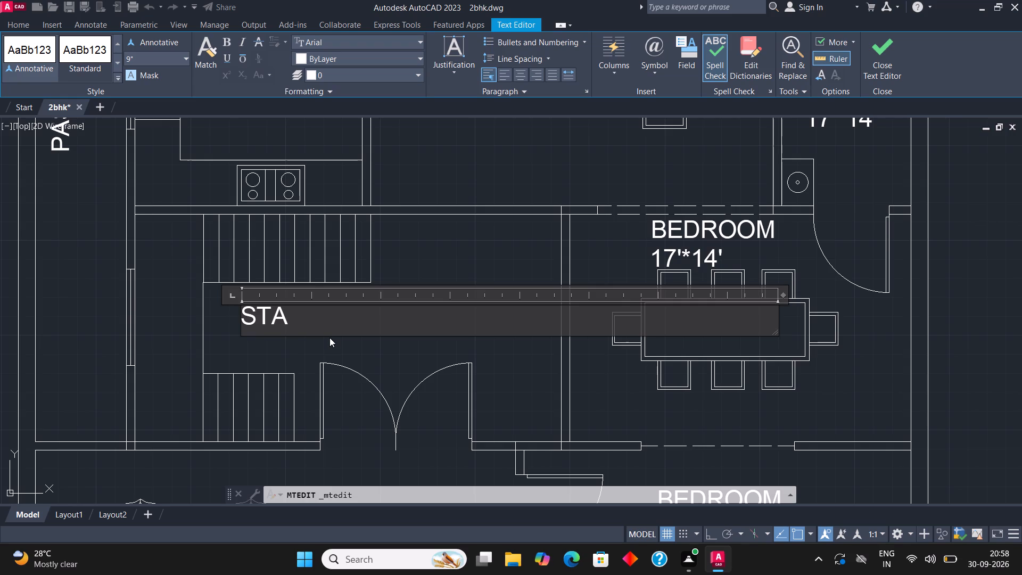
type("IRS")
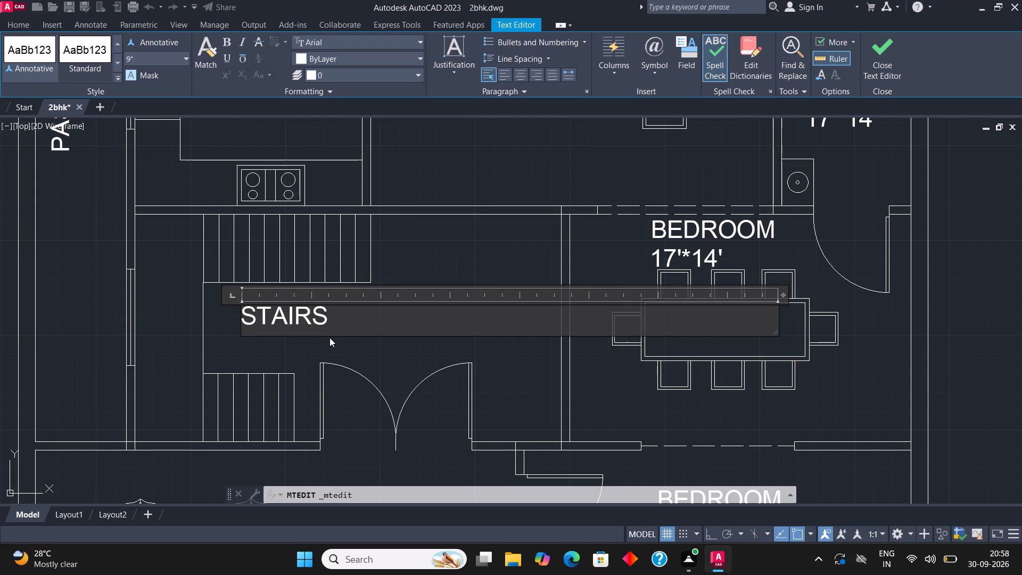
key("space")
type("CASE")
key("Return")
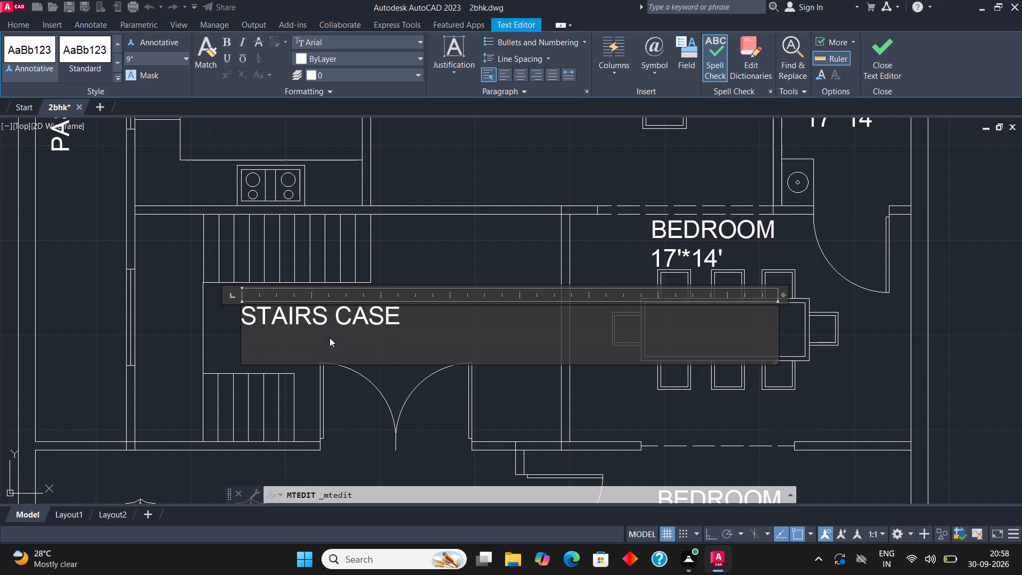
type("18'")
key("asterisk")
type("10'")
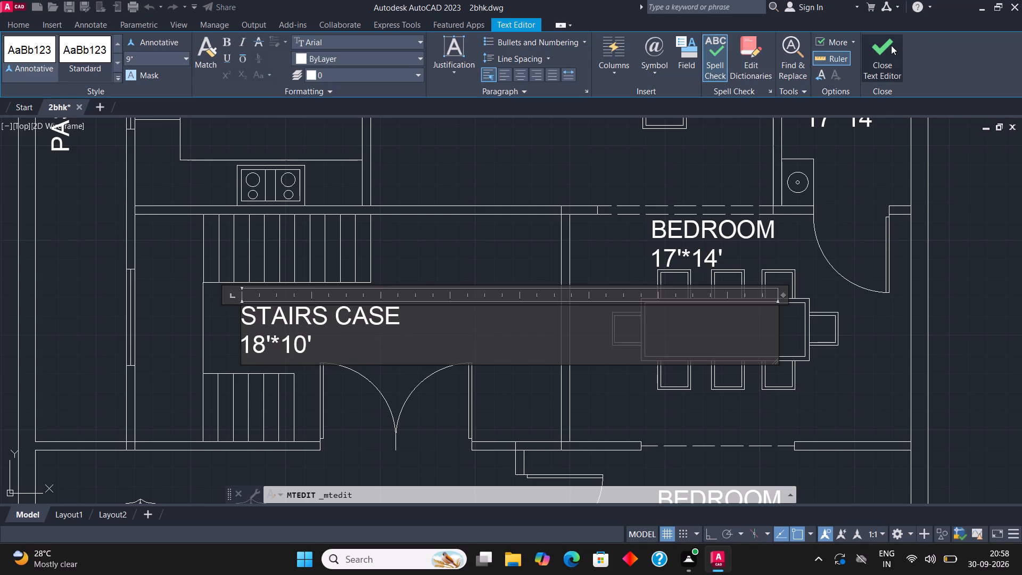
left_click(891, 45)
Change the BEDROOM 17'*14' label beside the two parked cars to CARPORCH with 20'9"*19' beneath.
scroll(255, 300, "down", 2)
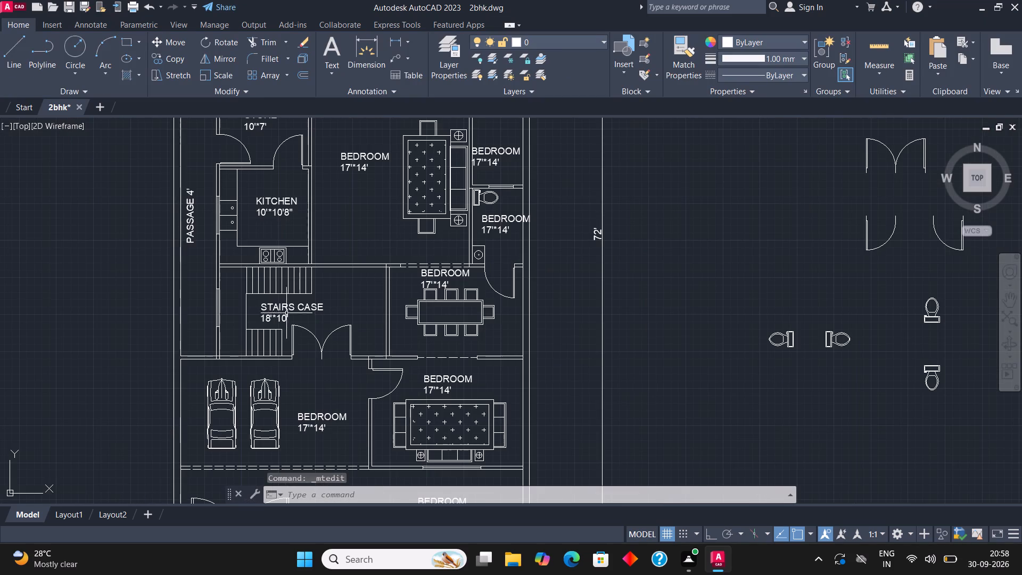
scroll(340, 337, "down", 1)
scroll(347, 410, "up", 2)
left_click(287, 353)
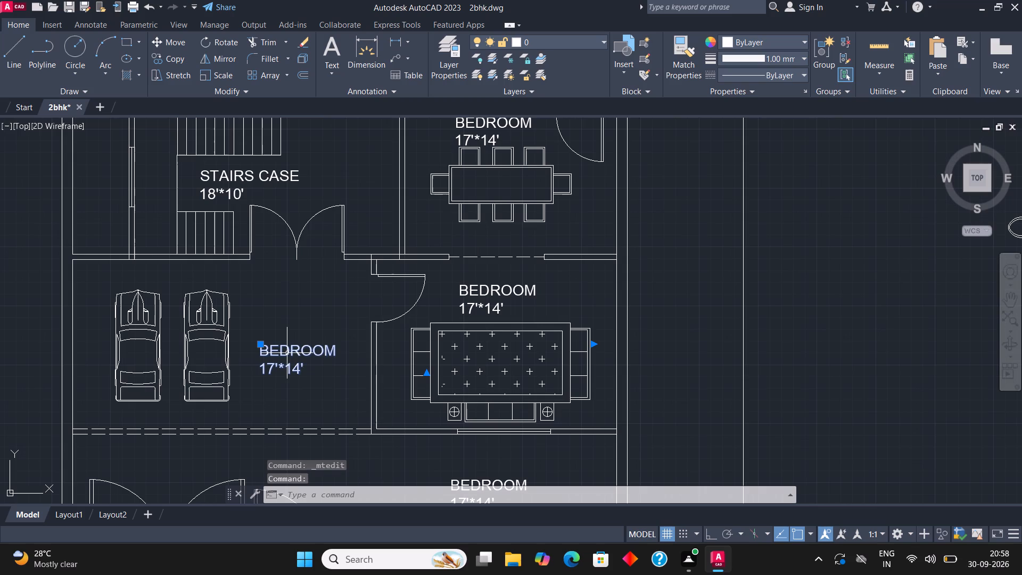
right_click(286, 353)
left_click(356, 206)
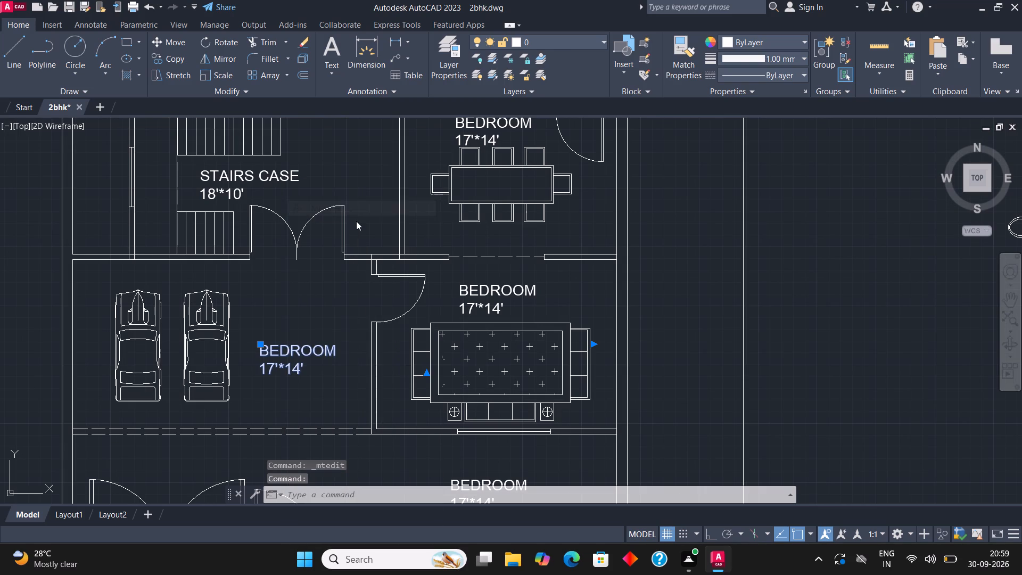
left_click(323, 372)
key("BackSpace")
key("BackSpace")
key("BackSpace")
key("BackSpace")
key("BackSpace")
key("BackSpace")
key("BackSpace")
key("BackSpace")
key("BackSpace")
key("BackSpace")
key("BackSpace")
key("BackSpace")
key("BackSpace")
key("BackSpace")
key("BackSpace")
key("BackSpace")
key("BackSpace")
key("BackSpace")
key("BackSpace")
key("BackSpace")
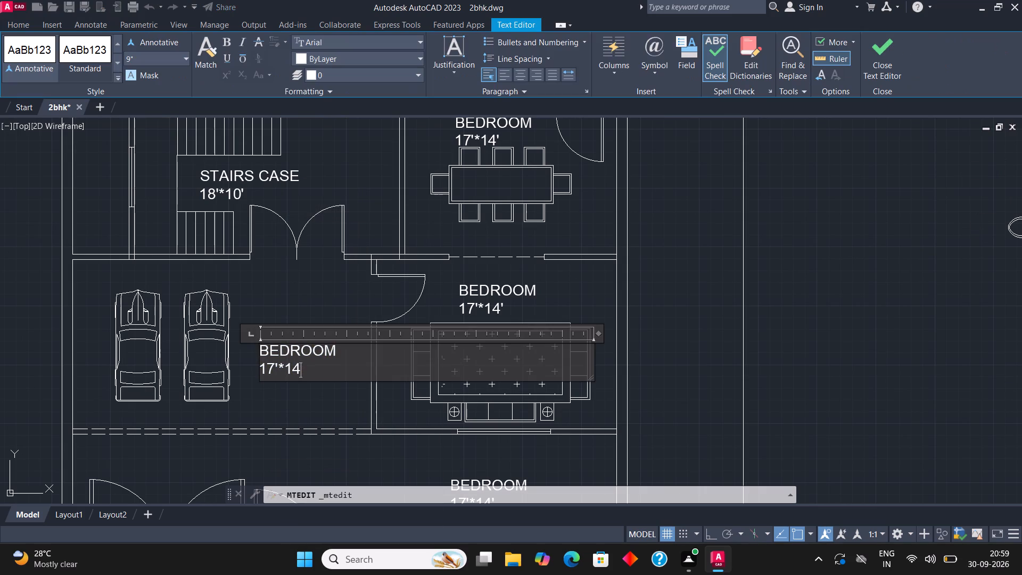
type("CAR")
type("PORCH")
key("Return")
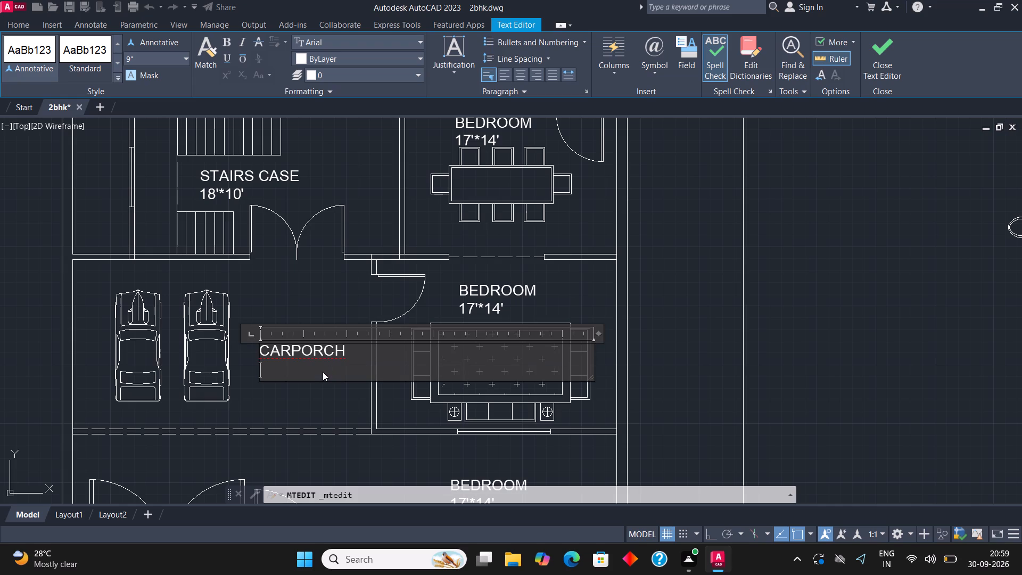
type("20'")
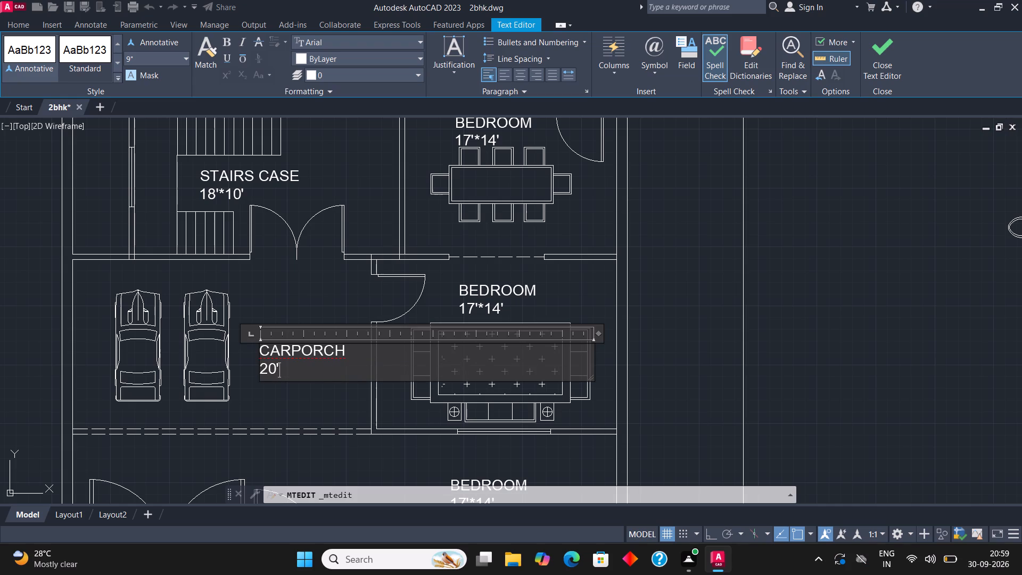
type("9\"*")
type("19'")
left_click(877, 71)
Change the BEDROOM 17'*14' label in the sofa room east of the car porch to DRAWING ROOM with 17'*12' beneath.
scroll(267, 298, "down", 1)
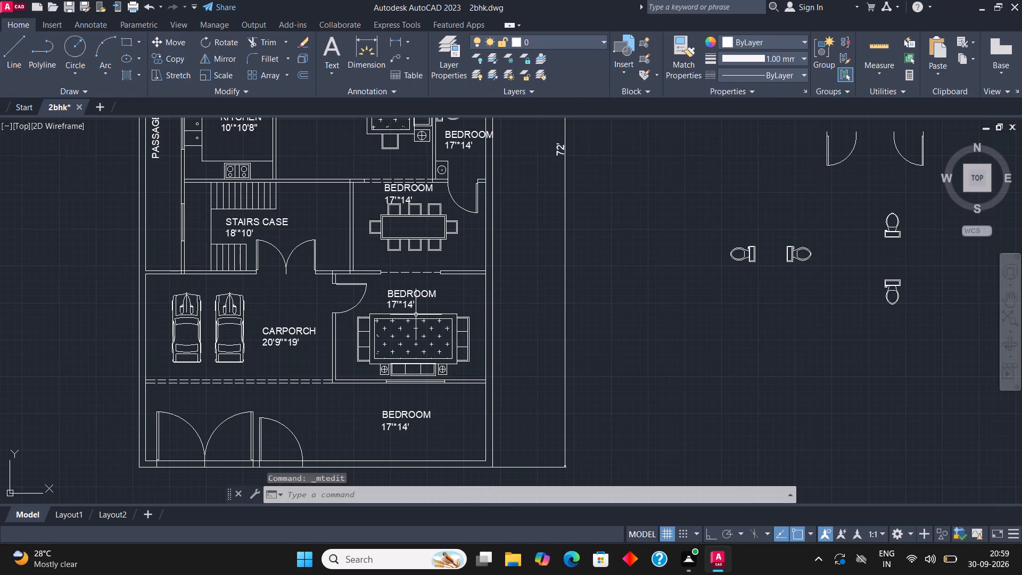
scroll(431, 309, "up", 1)
left_click(395, 280)
right_click(395, 280)
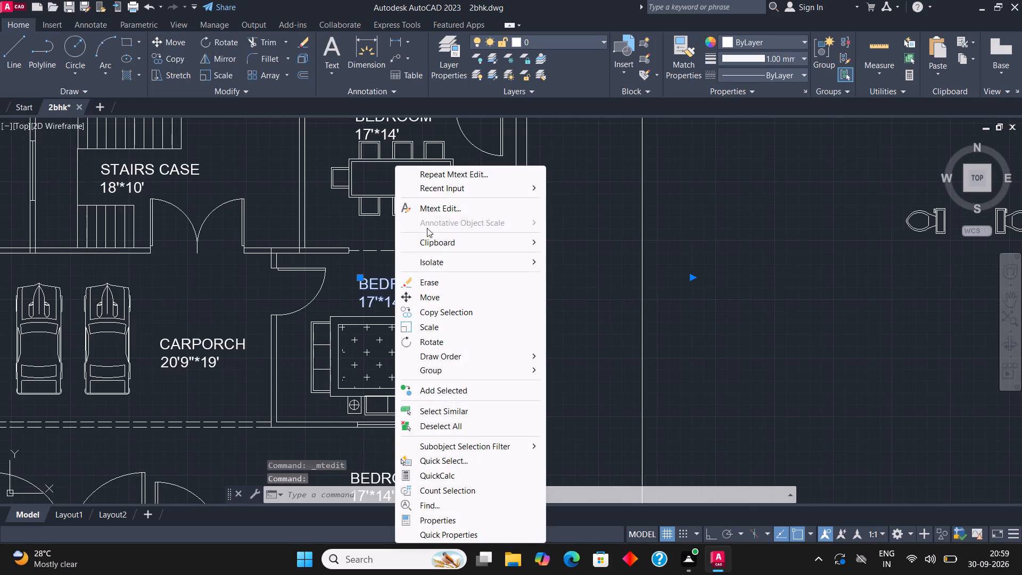
left_click(441, 208)
left_click(441, 297)
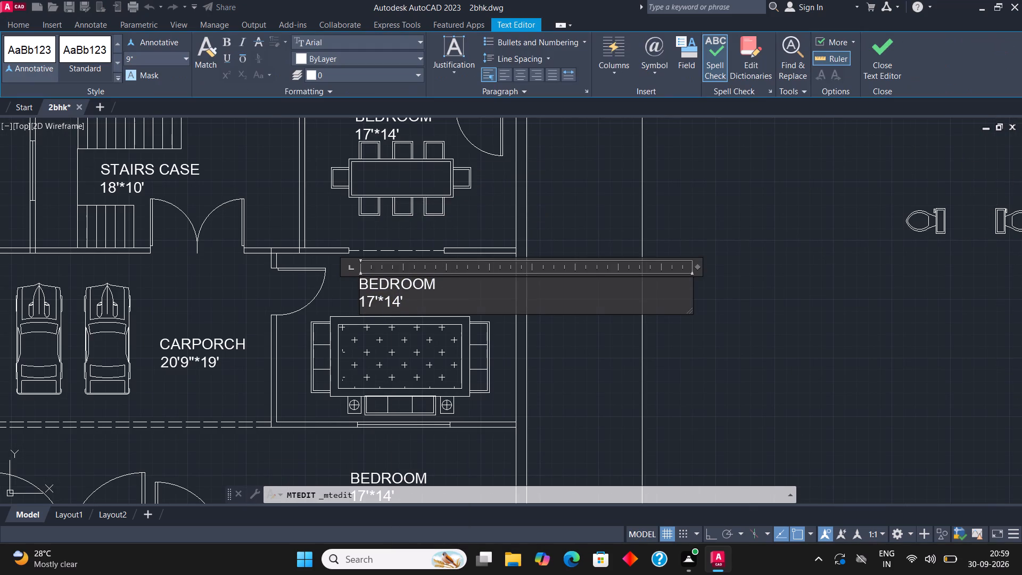
key("BackSpace")
key("BackSpace")
key("BackSpace")
key("BackSpace")
key("BackSpace")
key("BackSpace")
key("BackSpace")
key("BackSpace")
key("BackSpace")
key("BackSpace")
key("BackSpace")
key("BackSpace")
key("BackSpace")
key("BackSpace")
key("BackSpace")
key("BackSpace")
key("BackSpace")
key("BackSpace")
key("BackSpace")
key("BackSpace")
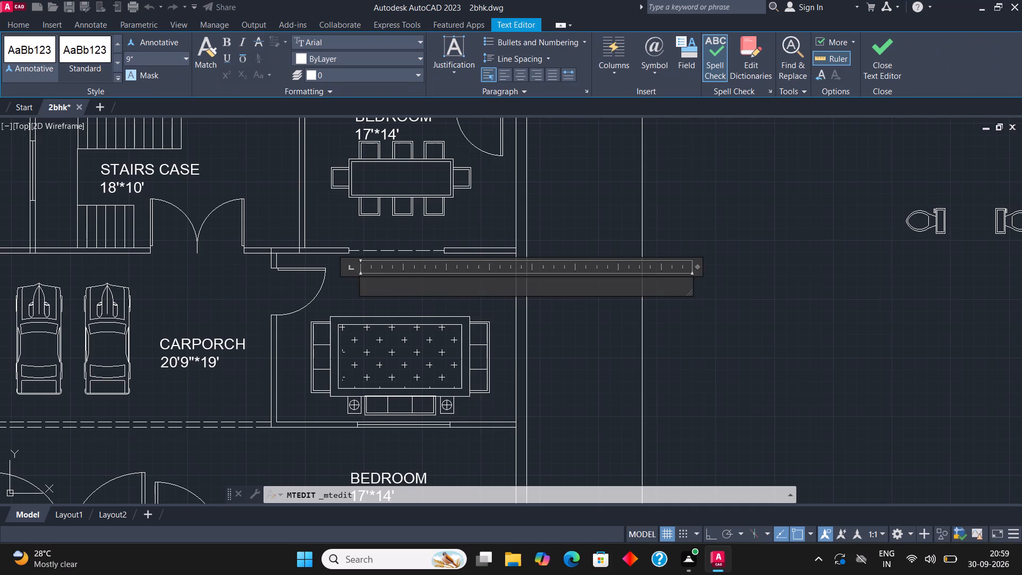
type("DRAWING")
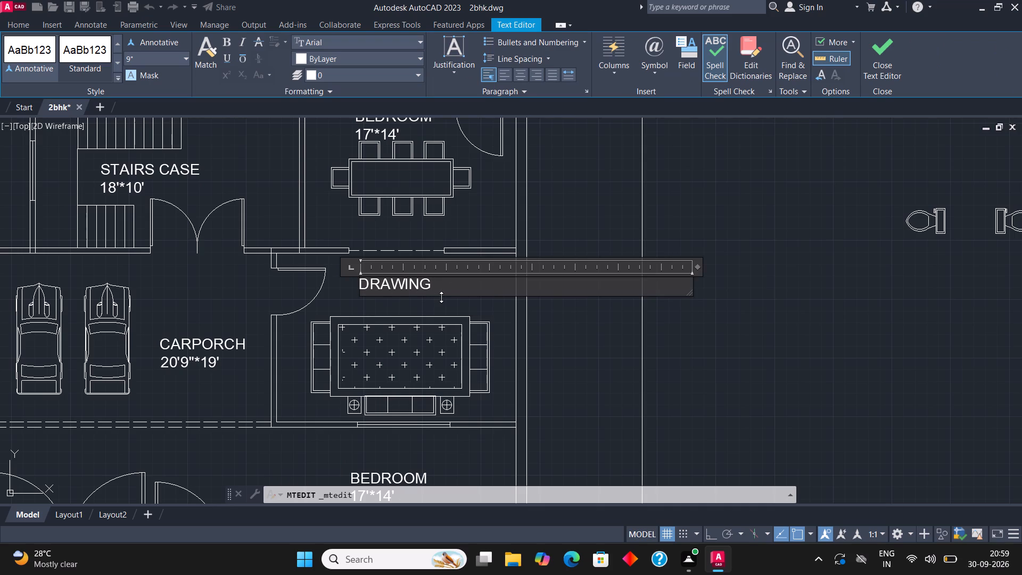
key("space")
type("ROOM")
key("Return")
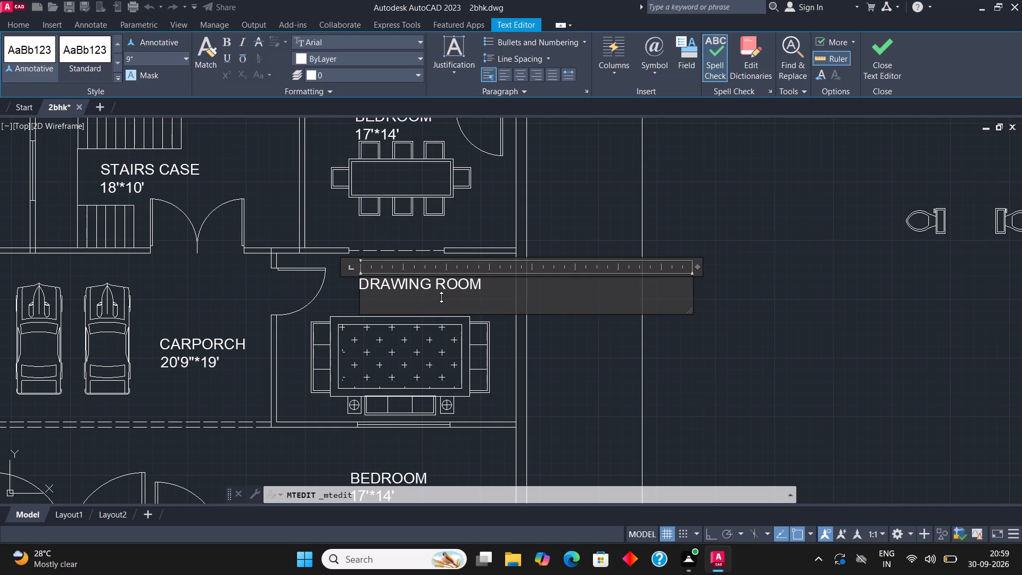
type("17'")
type("*12'")
left_click(877, 63)
Change the BEDROOM 17'*14' label in the open strip south of the drawing room to FRONT LAWN with 17'*6'3" beneath.
scroll(383, 290, "down", 2)
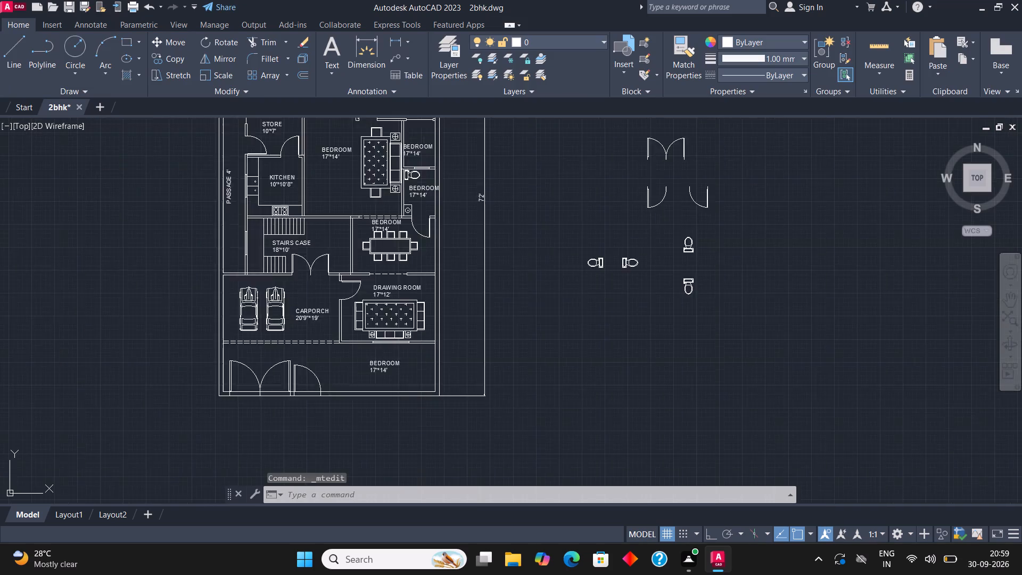
scroll(382, 292, "down", 1)
scroll(389, 338, "up", 3)
left_click(364, 350)
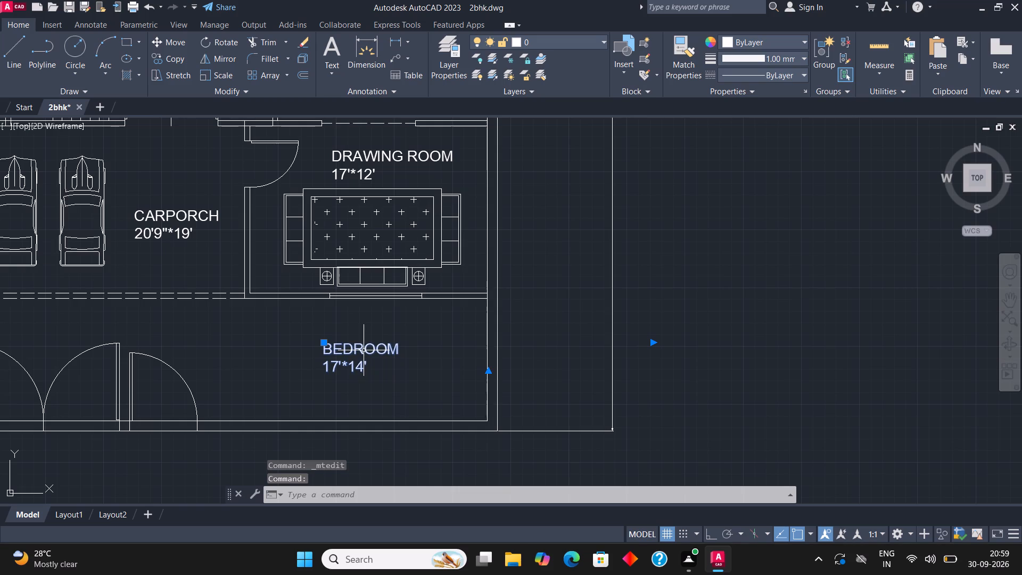
right_click(364, 350)
left_click(418, 211)
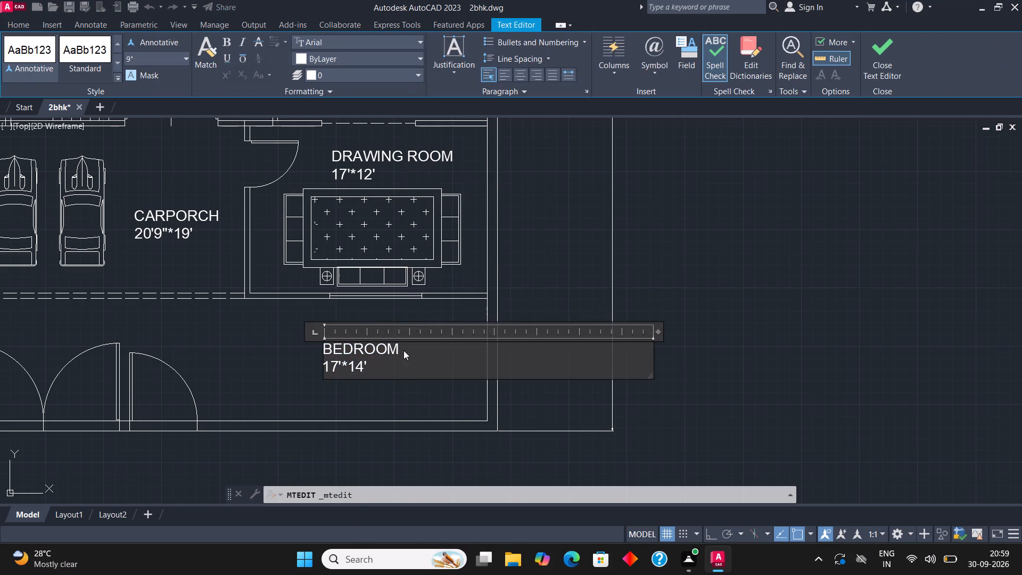
left_click(379, 371)
key("BackSpace")
key("BackSpace")
key("BackSpace")
key("BackSpace")
key("BackSpace")
key("BackSpace")
key("BackSpace")
key("BackSpace")
key("BackSpace")
key("BackSpace")
key("BackSpace")
key("BackSpace")
key("BackSpace")
key("BackSpace")
key("BackSpace")
key("BackSpace")
key("BackSpace")
key("BackSpace")
key("BackSpace")
key("BackSpace")
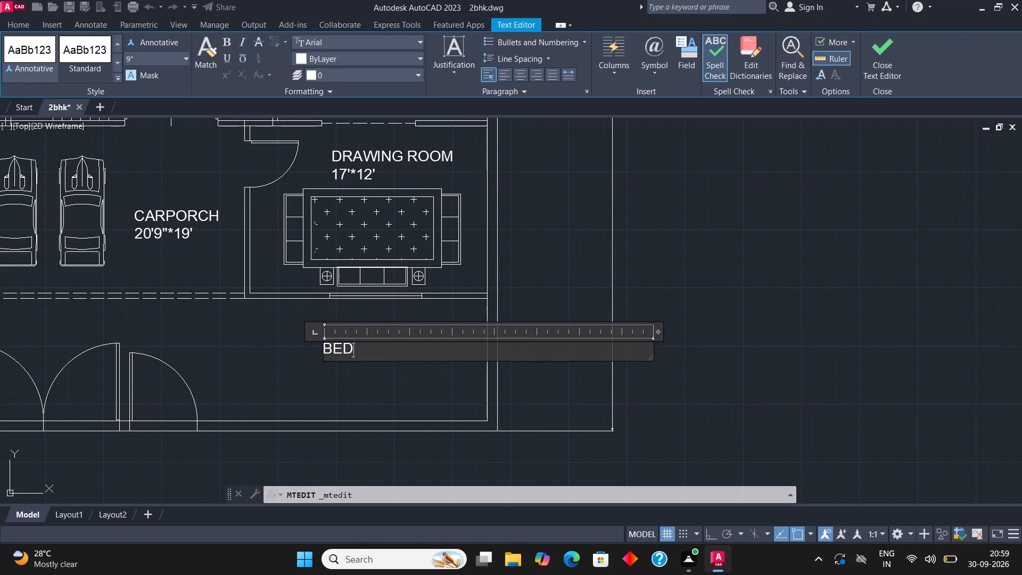
type("FRONT")
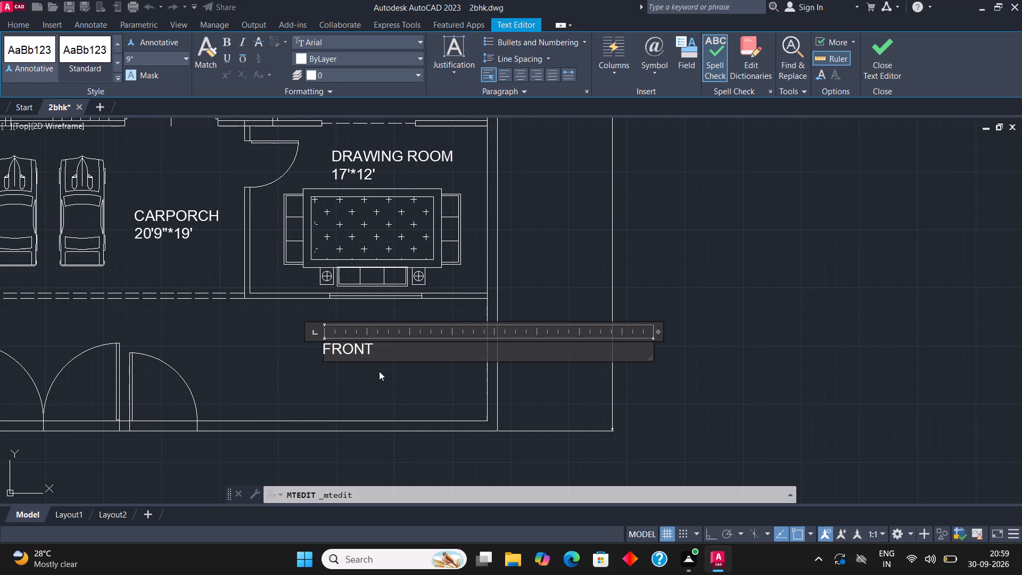
key("space")
type("LAWN")
key("Return")
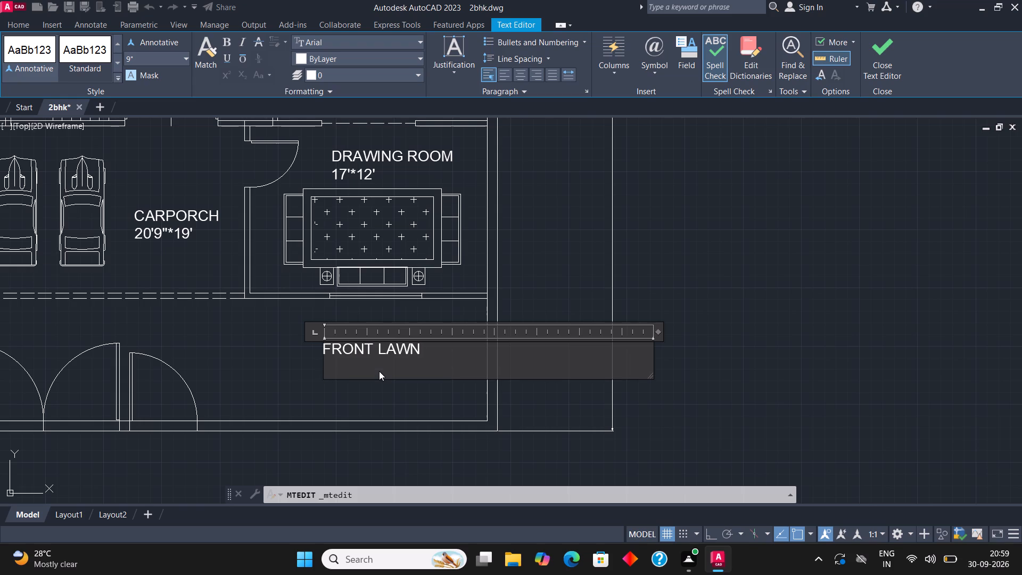
type("17'*")
type("6'2")
key("BackSpace")
type("3\"")
left_click(884, 44)
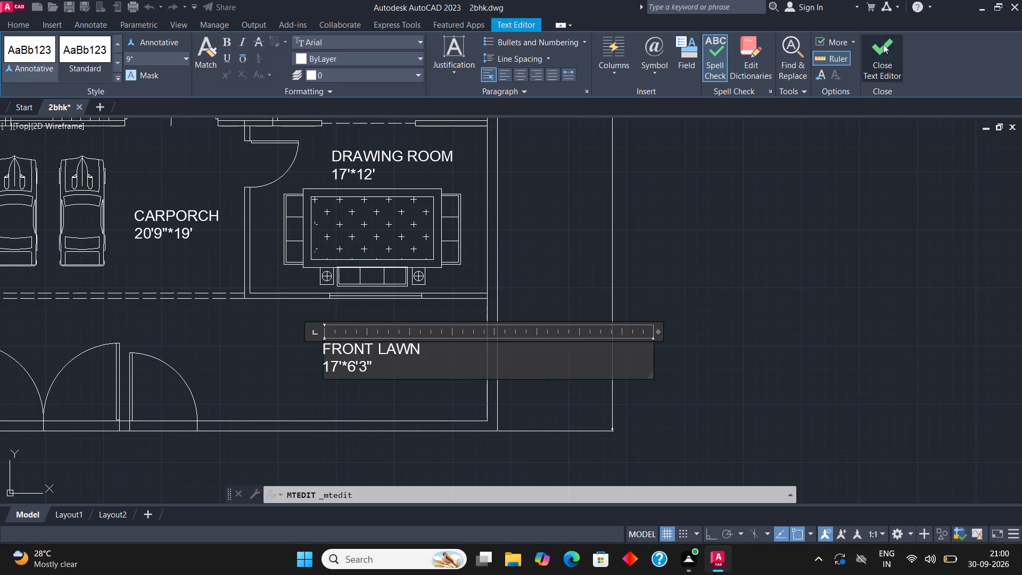
Change the BEDROOM 17'*14' label above the eight-seat dining table to DINING with 15'*10' beneath.
scroll(410, 372, "down", 2)
scroll(353, 305, "up", 2)
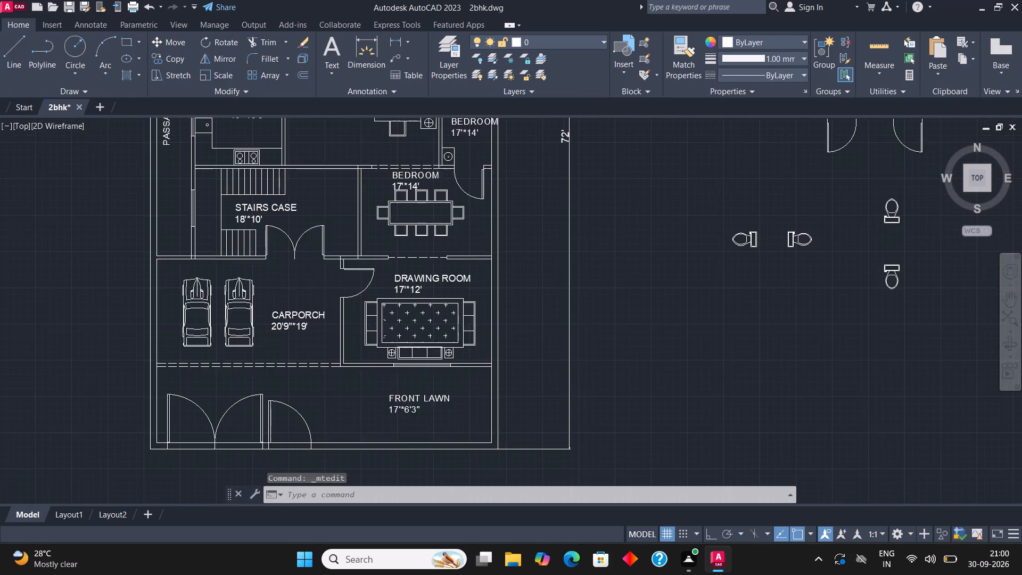
scroll(450, 396, "down", 1)
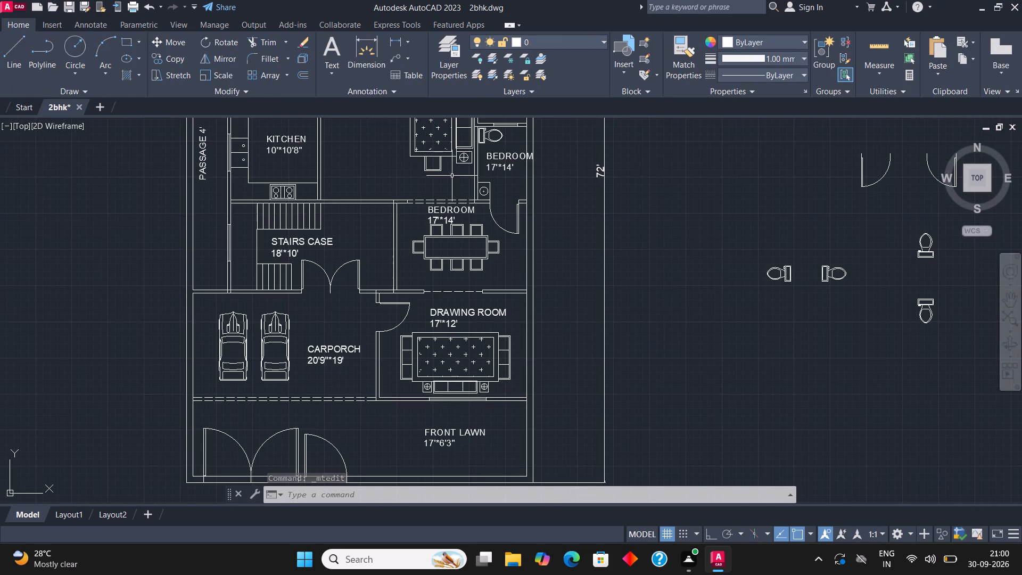
scroll(458, 167, "up", 1)
scroll(447, 227, "up", 1)
left_click(429, 241)
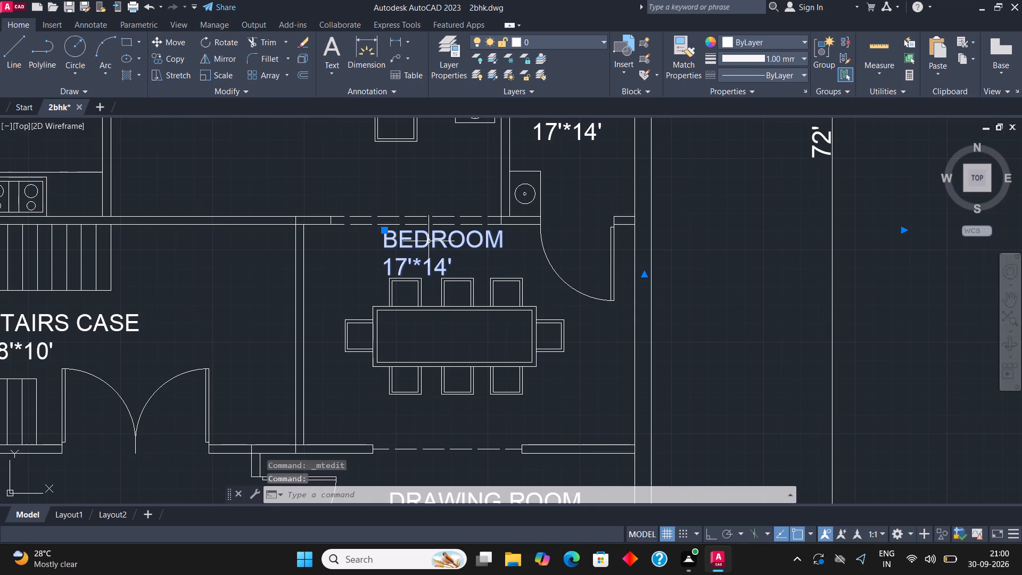
right_click(428, 242)
left_click(484, 205)
left_click(470, 261)
key("BackSpace")
key("BackSpace")
key("BackSpace")
key("BackSpace")
key("BackSpace")
key("BackSpace")
key("BackSpace")
key("BackSpace")
key("BackSpace")
key("BackSpace")
key("BackSpace")
key("BackSpace")
key("BackSpace")
key("BackSpace")
key("BackSpace")
key("BackSpace")
key("BackSpace")
key("BackSpace")
key("BackSpace")
key("BackSpace")
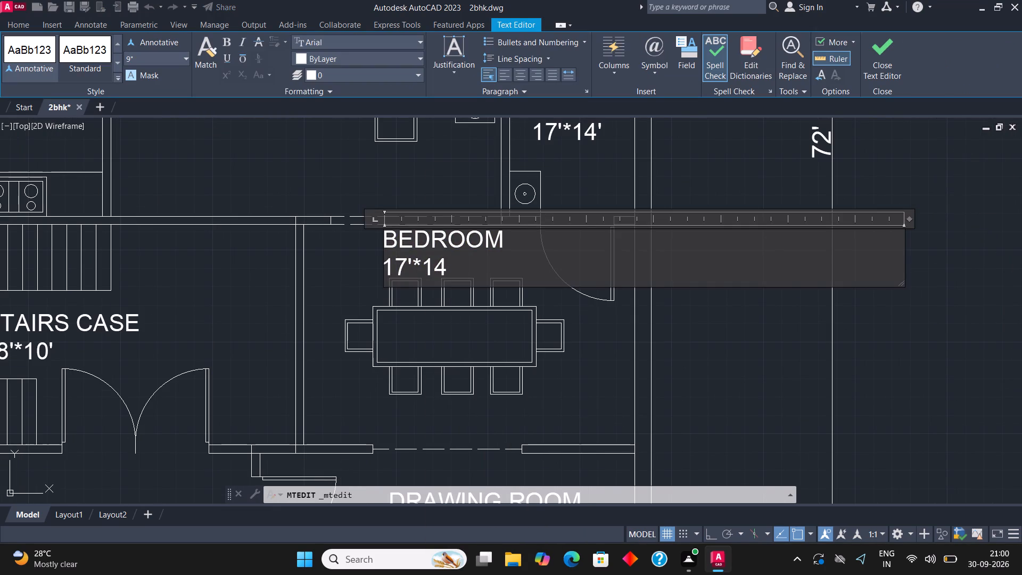
type("DINING")
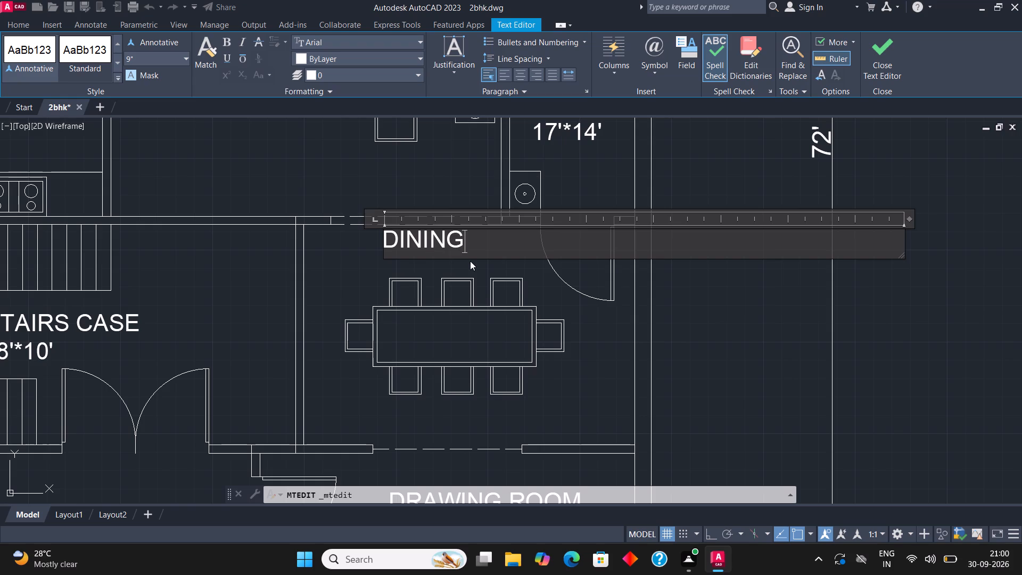
key("Return")
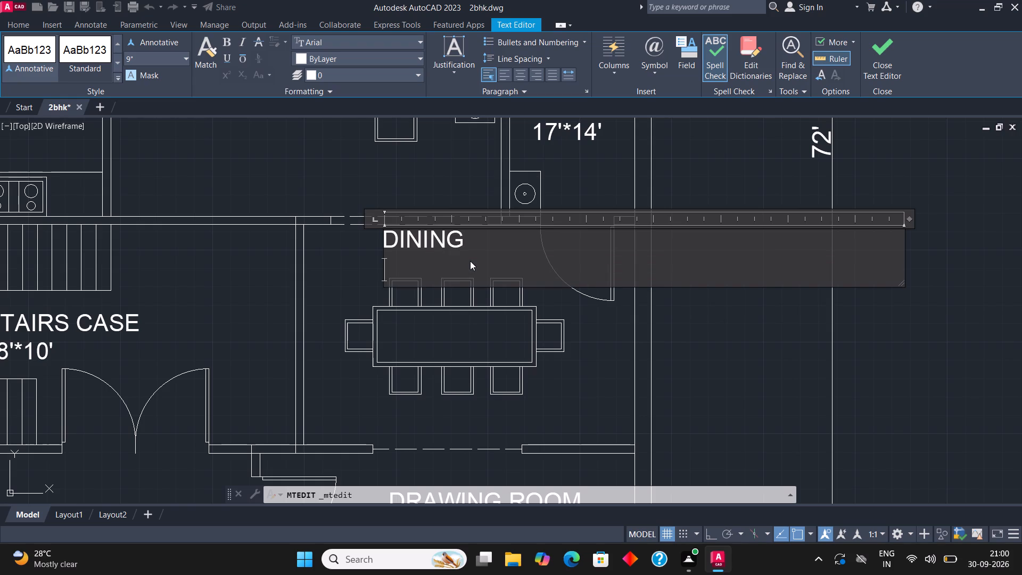
type("15'")
type("*10'")
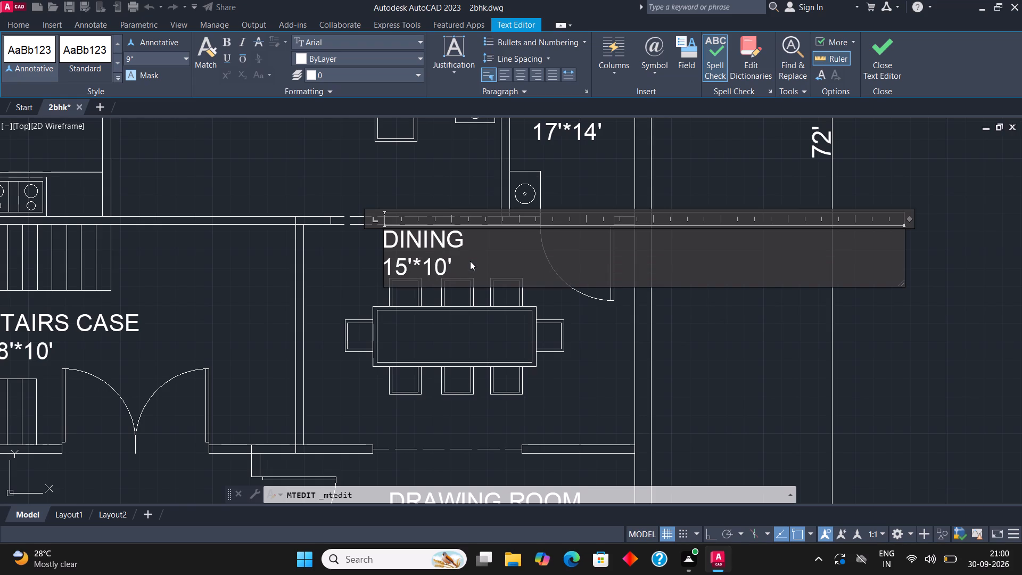
left_click(870, 48)
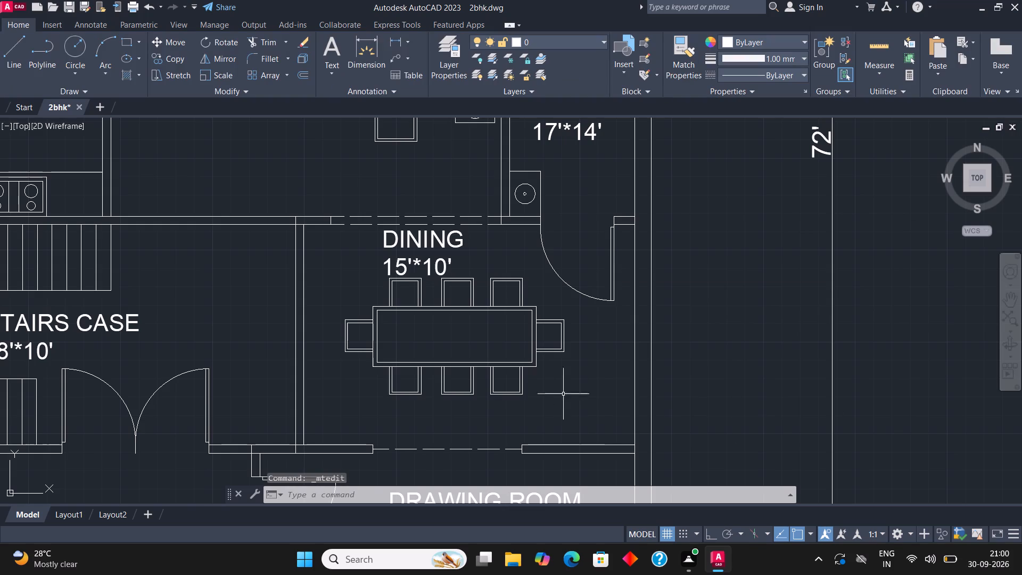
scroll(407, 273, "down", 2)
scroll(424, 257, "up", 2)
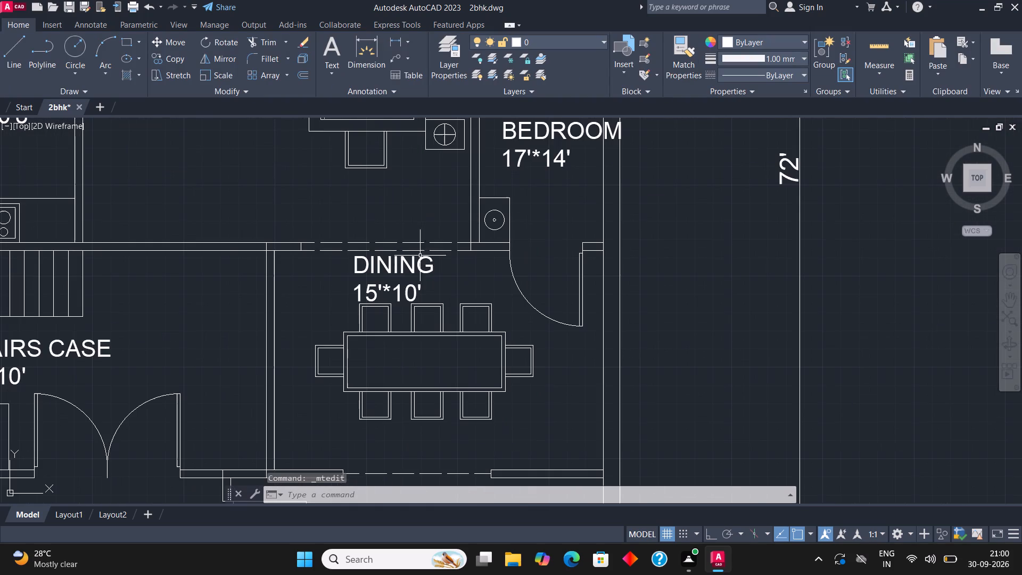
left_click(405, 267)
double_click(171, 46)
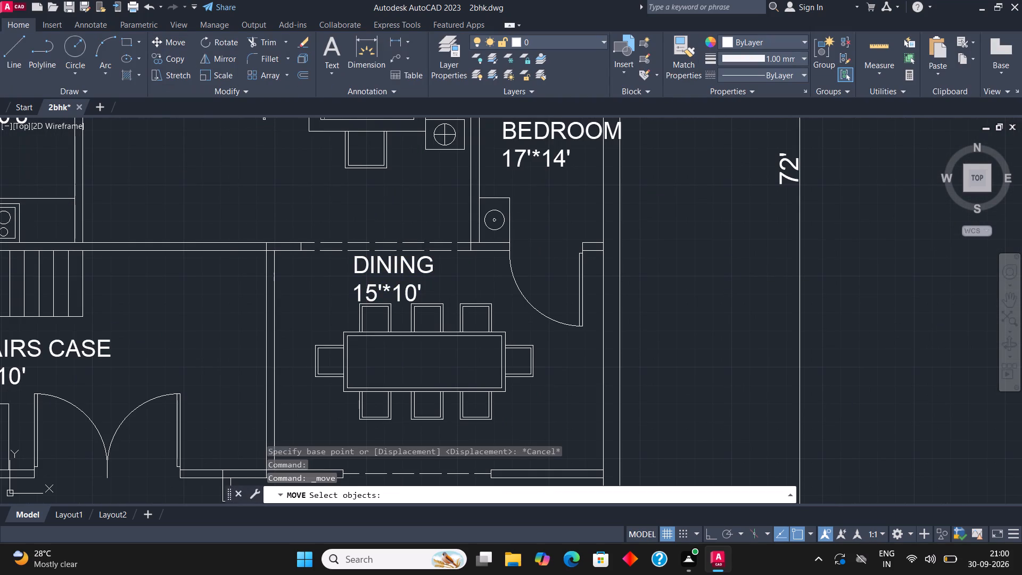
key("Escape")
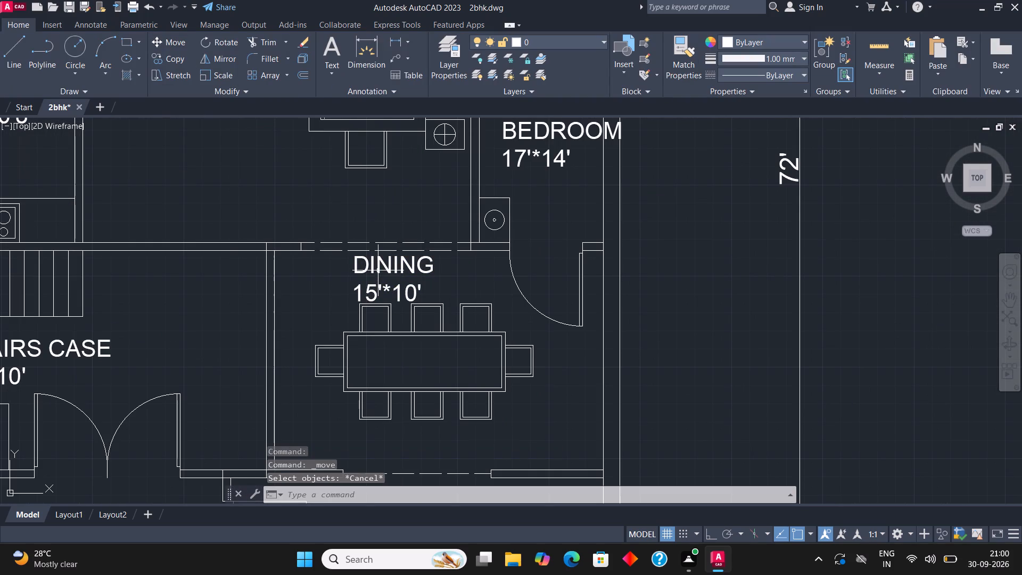
Move the DINING 15'*10' label down onto the middle of the dining table.
left_click(380, 269)
left_click(172, 37)
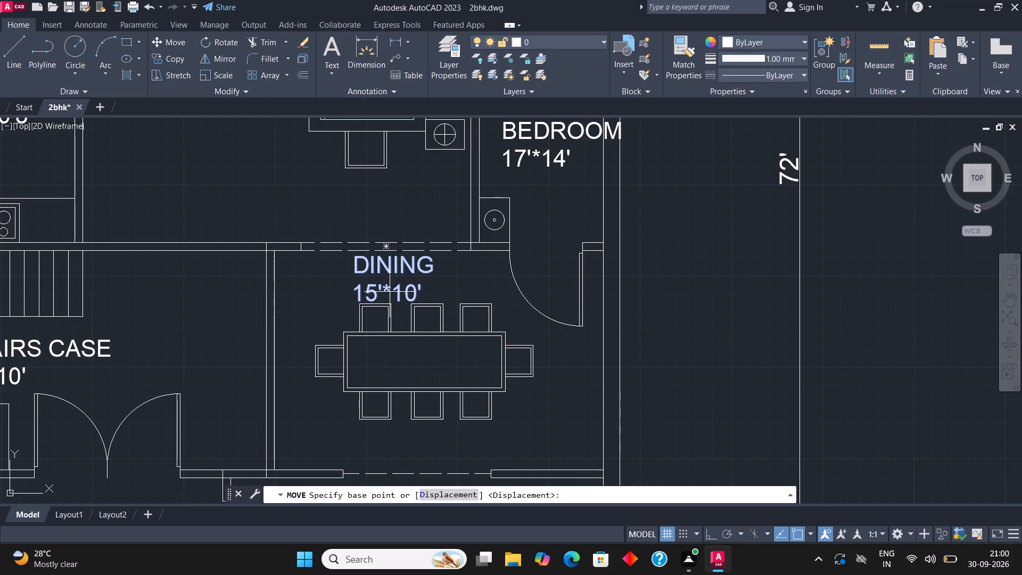
left_click(389, 290)
left_click(416, 371)
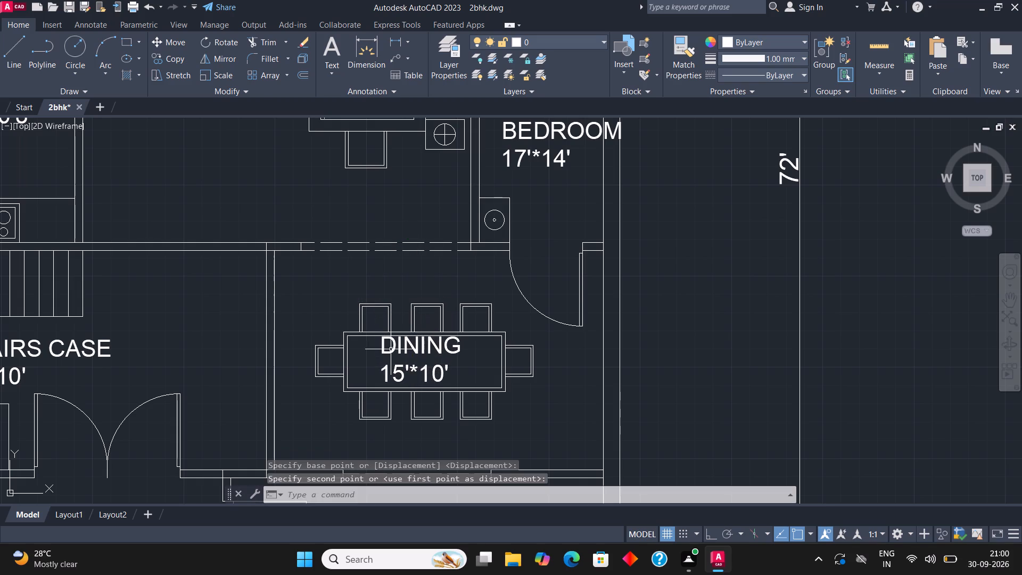
key("Escape")
Change the BEDROOM 17'*14' label in the toilet room just north of the dining area to BATH with 5'8"*8'6" beneath.
scroll(487, 328, "down", 2)
middle_click_drag(442, 316, 444, 321)
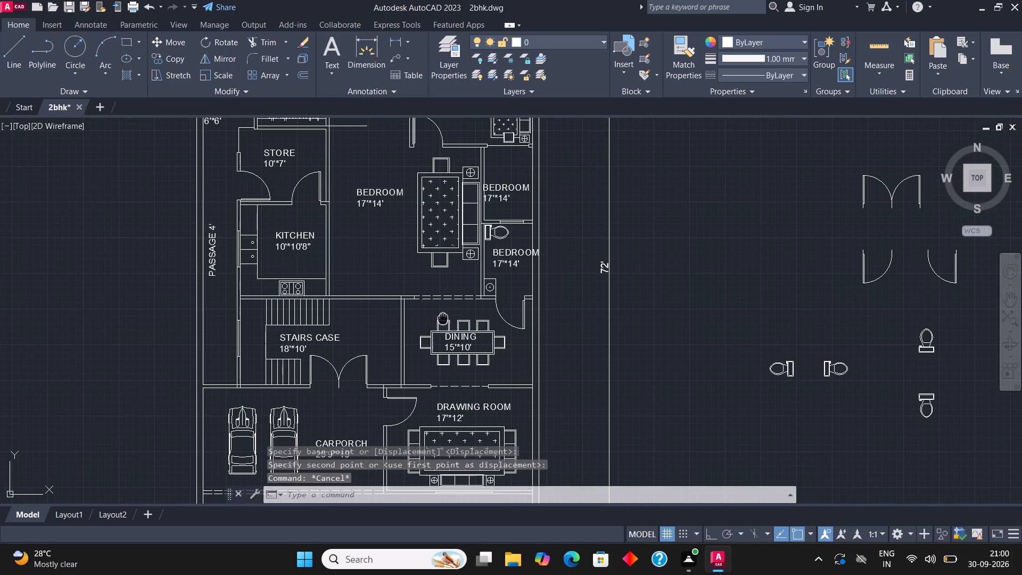
middle_click_drag(444, 321, 445, 333)
scroll(540, 286, "up", 2)
left_click(441, 232)
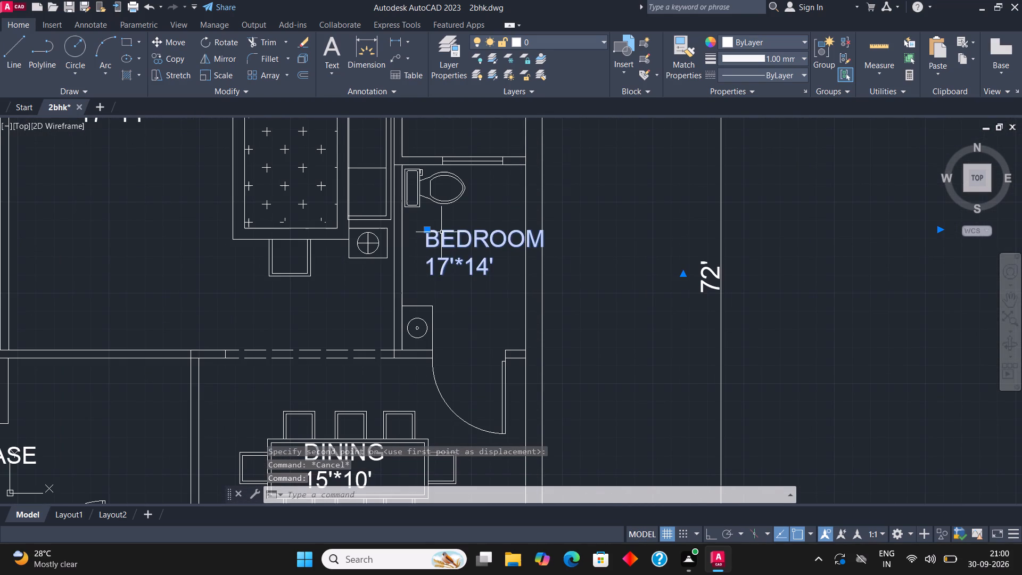
right_click(441, 232)
left_click(504, 207)
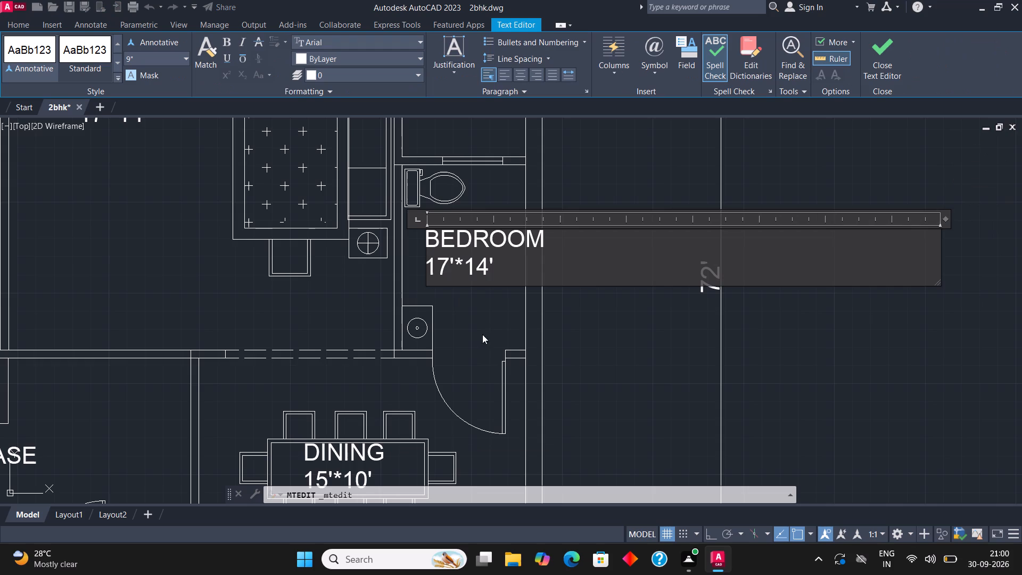
left_click(509, 270)
key("BackSpace")
key("BackSpace")
key("BackSpace")
key("BackSpace")
key("BackSpace")
key("BackSpace")
key("BackSpace")
key("BackSpace")
key("BackSpace")
key("BackSpace")
key("BackSpace")
key("BackSpace")
key("BackSpace")
key("BackSpace")
key("BackSpace")
key("BackSpace")
key("BackSpace")
key("BackSpace")
key("BackSpace")
key("BackSpace")
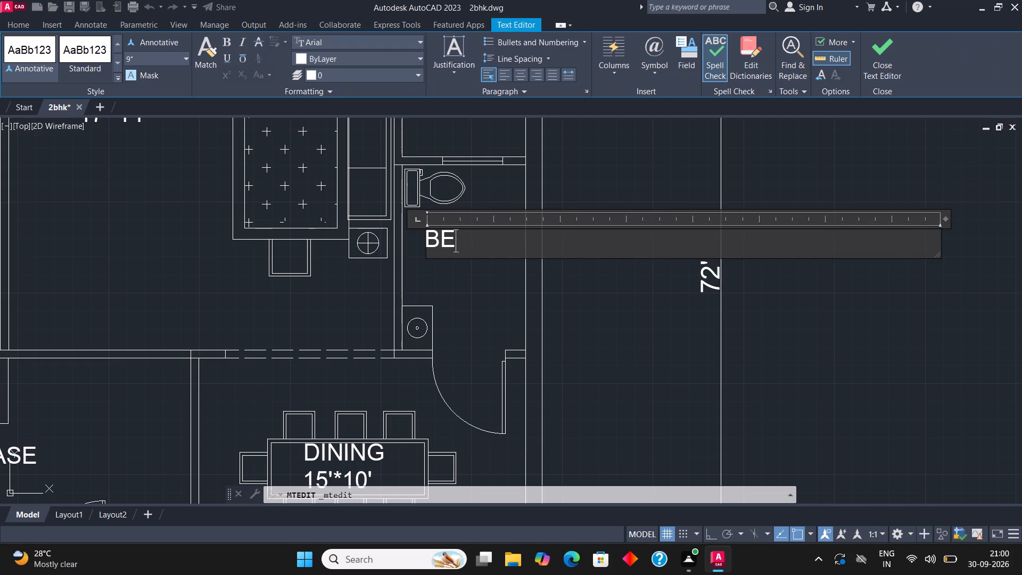
type("BATH")
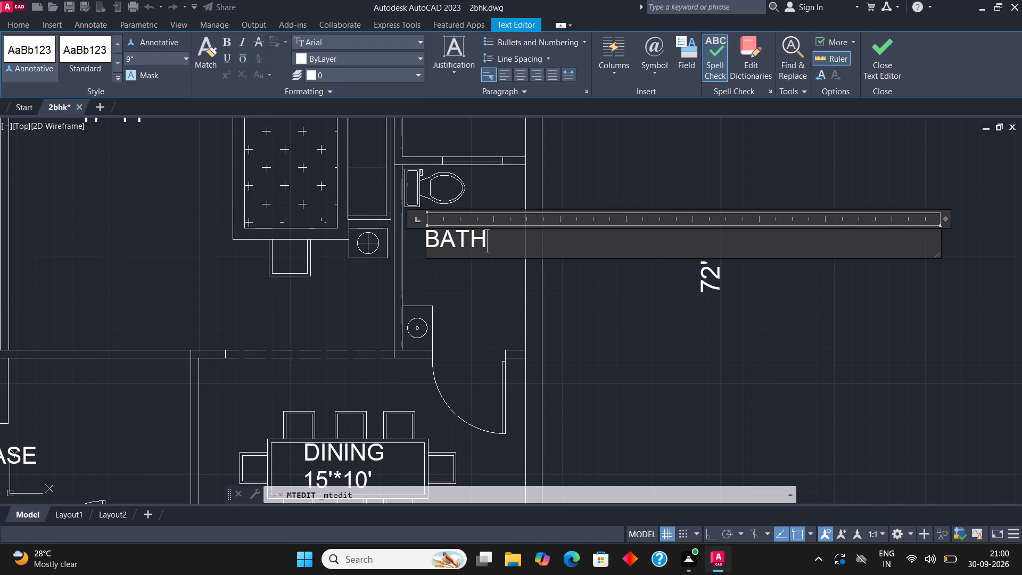
key("Return")
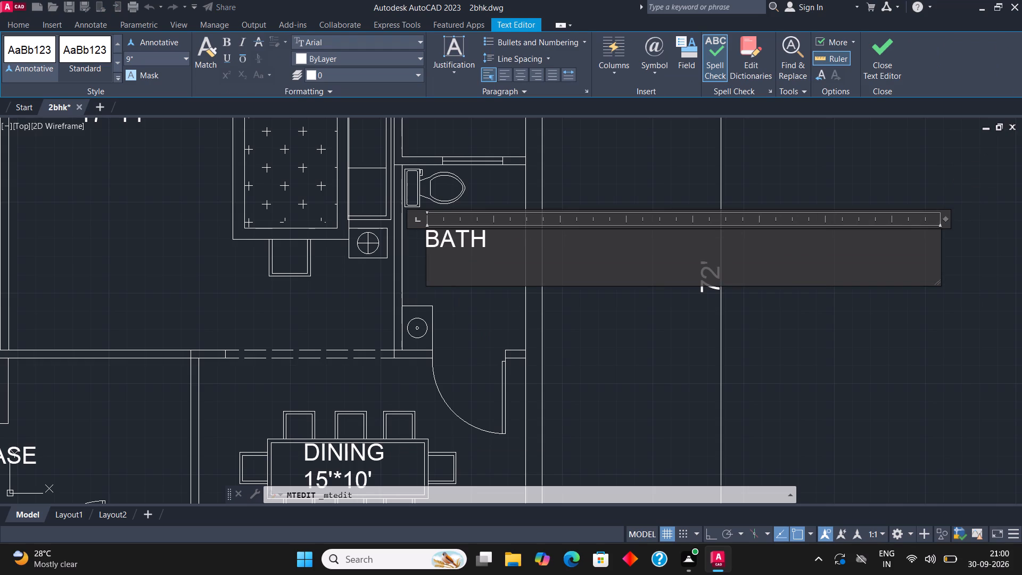
type("5'")
key("8")
type("\"*")
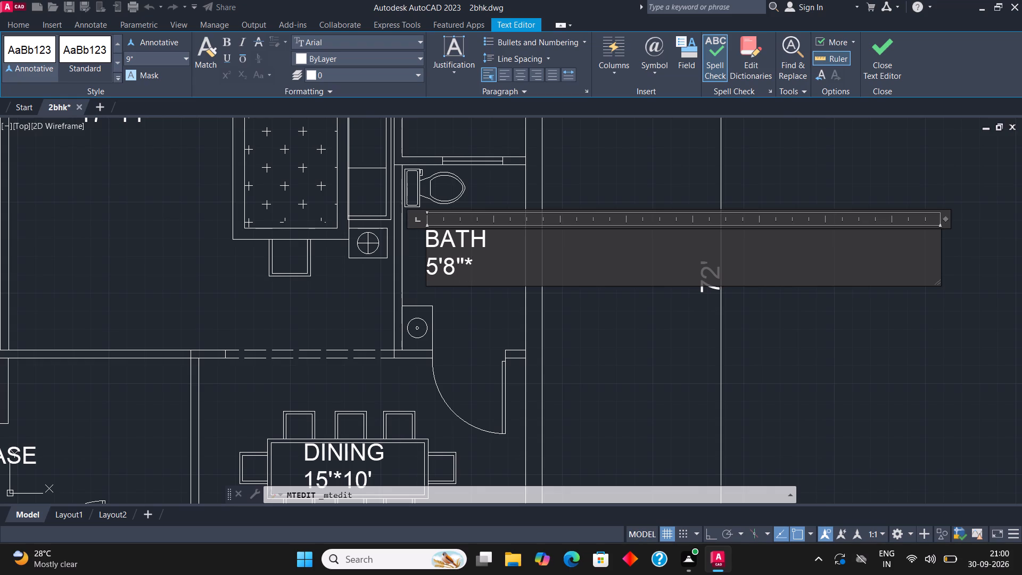
type("8'6\"")
left_click(873, 43)
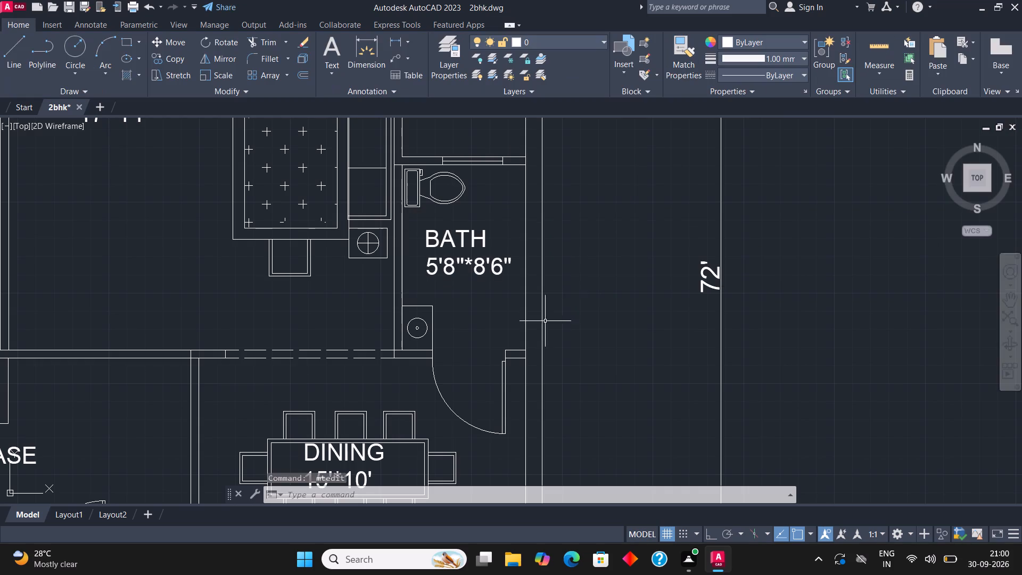
Change the BEDROOM 17'*14' label in the small empty space north of the bath to OPEN with 5'8"*8'6" beneath.
scroll(530, 380, "down", 2)
scroll(512, 236, "up", 2)
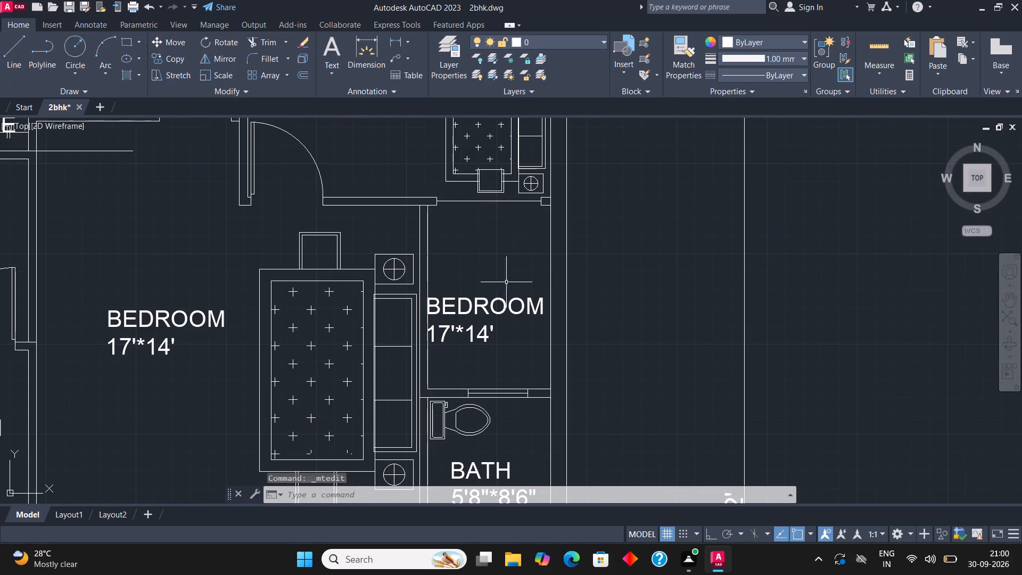
left_click(482, 303)
right_click(481, 303)
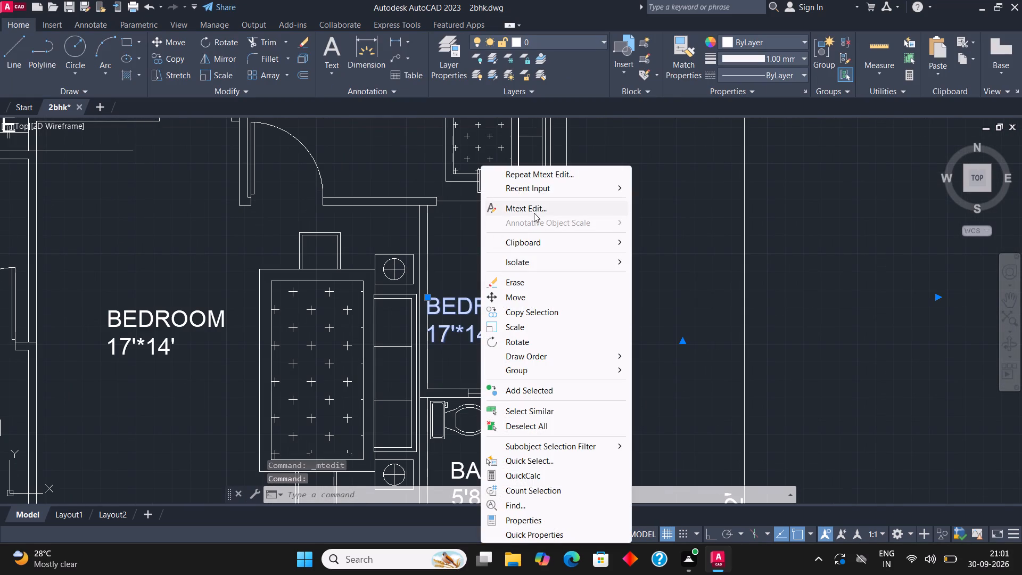
left_click(535, 212)
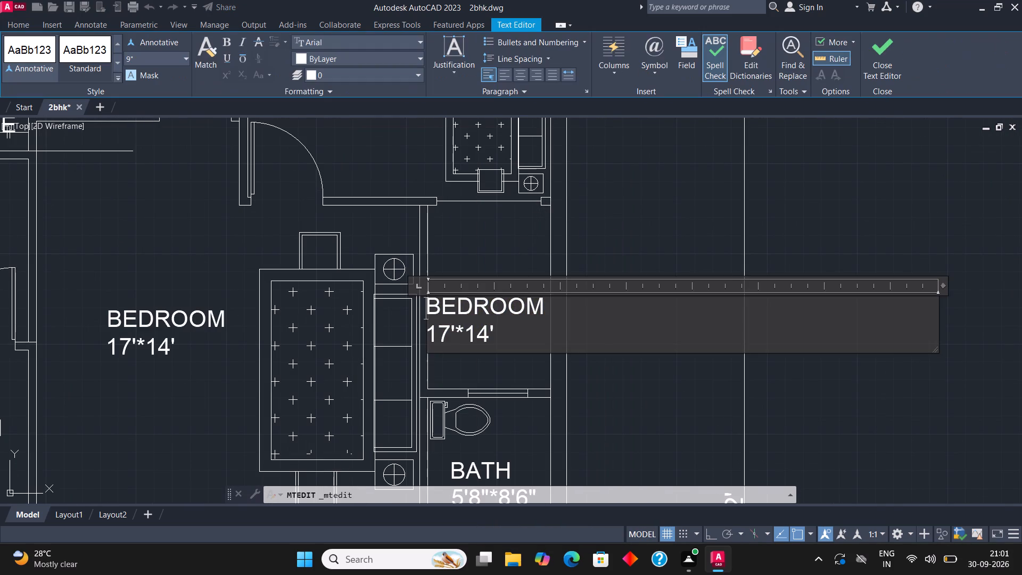
left_click(542, 322)
left_click(498, 333)
key("BackSpace")
key("BackSpace")
key("BackSpace")
key("BackSpace")
key("BackSpace")
key("BackSpace")
key("BackSpace")
key("BackSpace")
key("BackSpace")
key("BackSpace")
key("BackSpace")
key("BackSpace")
key("BackSpace")
key("BackSpace")
key("BackSpace")
key("BackSpace")
key("BackSpace")
key("BackSpace")
key("BackSpace")
key("BackSpace")
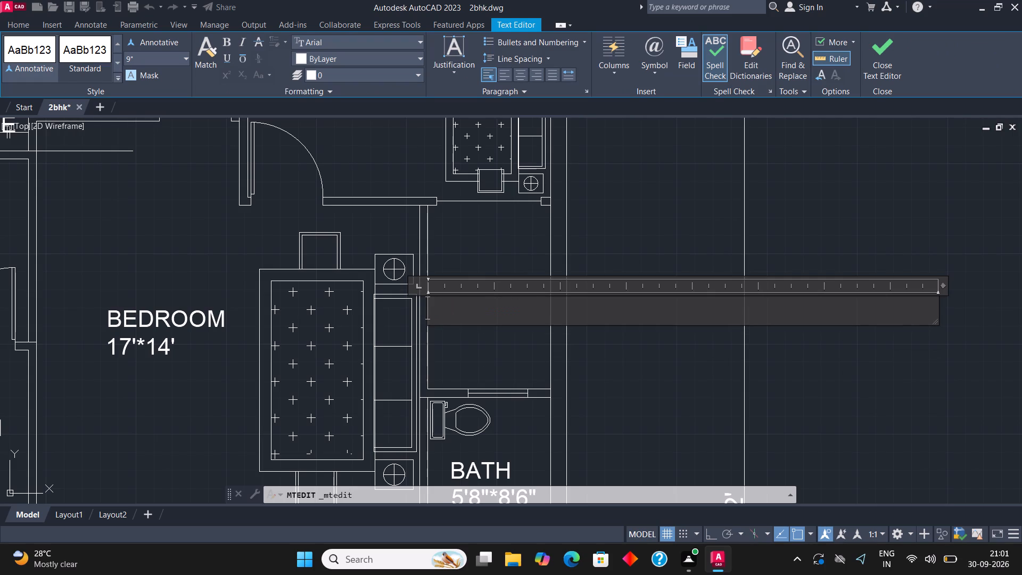
type("OPE")
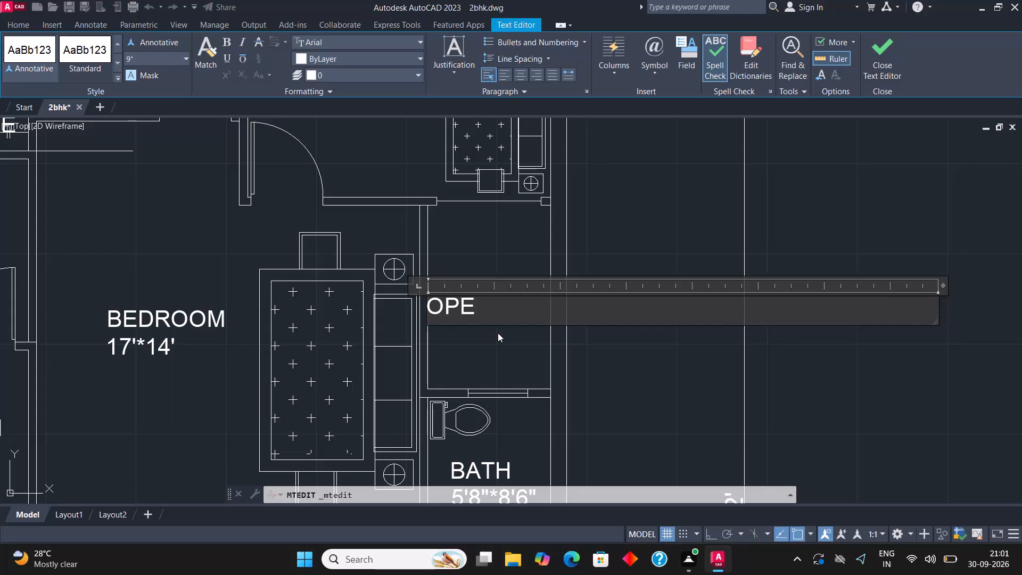
key("n")
key("Return")
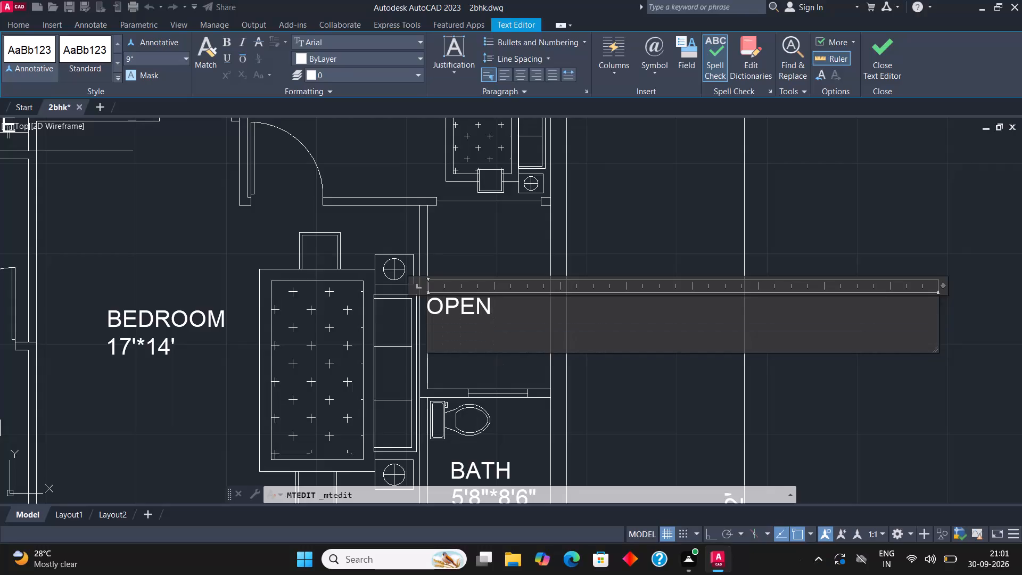
type("5'")
type("8\"*8'")
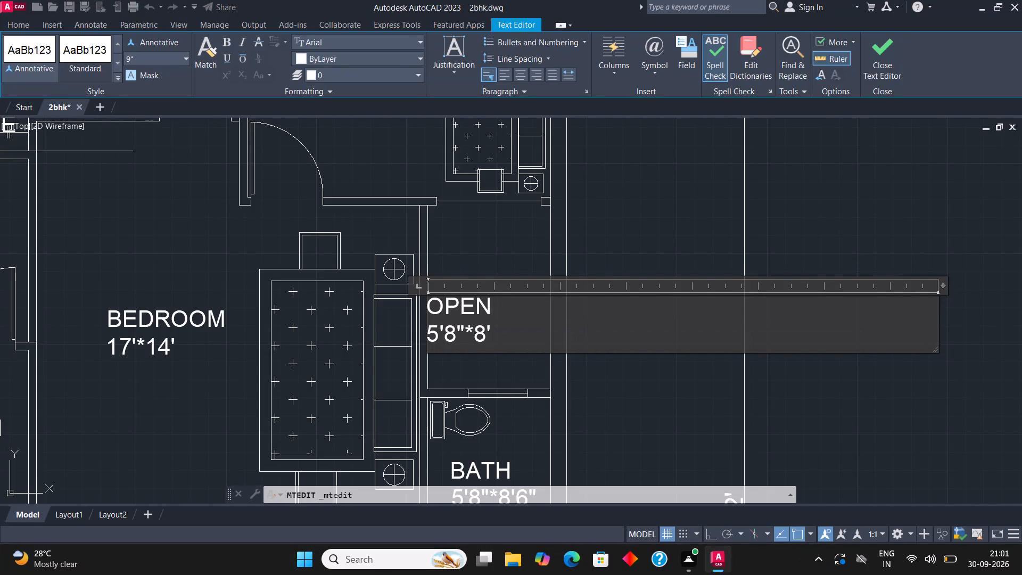
type("6\"")
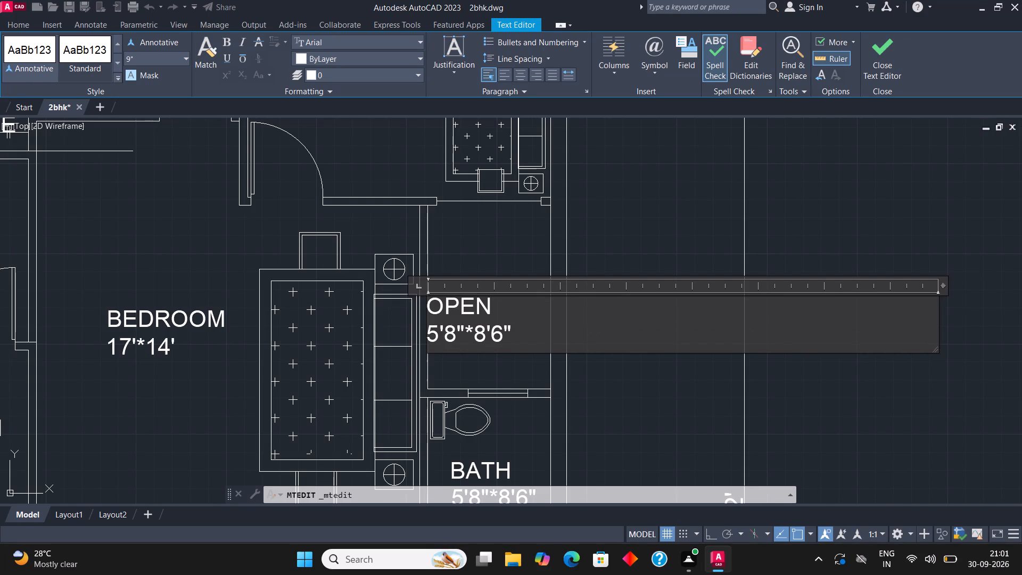
left_click(872, 59)
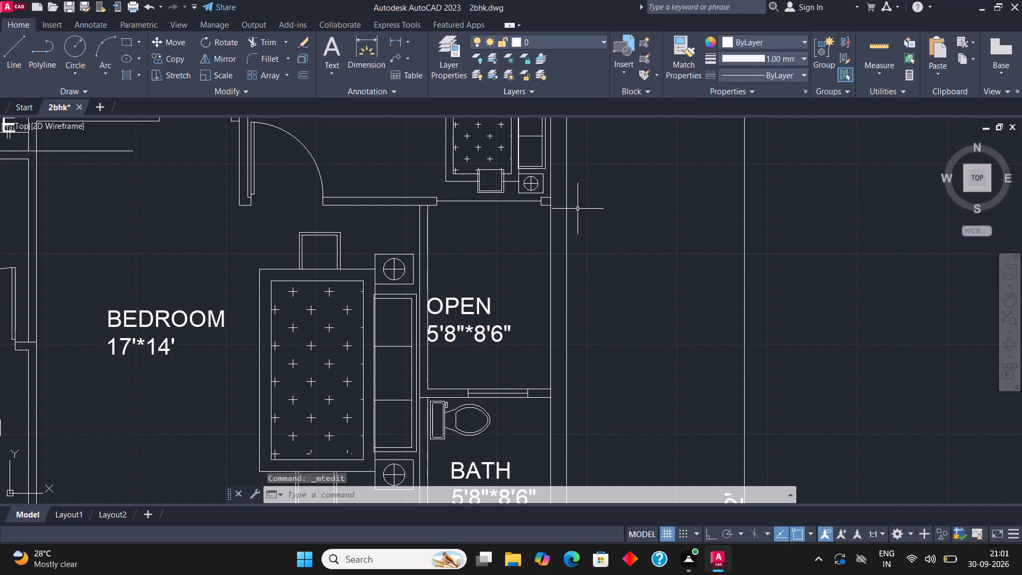
Move the OPEN 5'8"*8'6" label off the wall into the middle of its space.
scroll(519, 270, "down", 1)
scroll(490, 288, "up", 1)
left_click(487, 293)
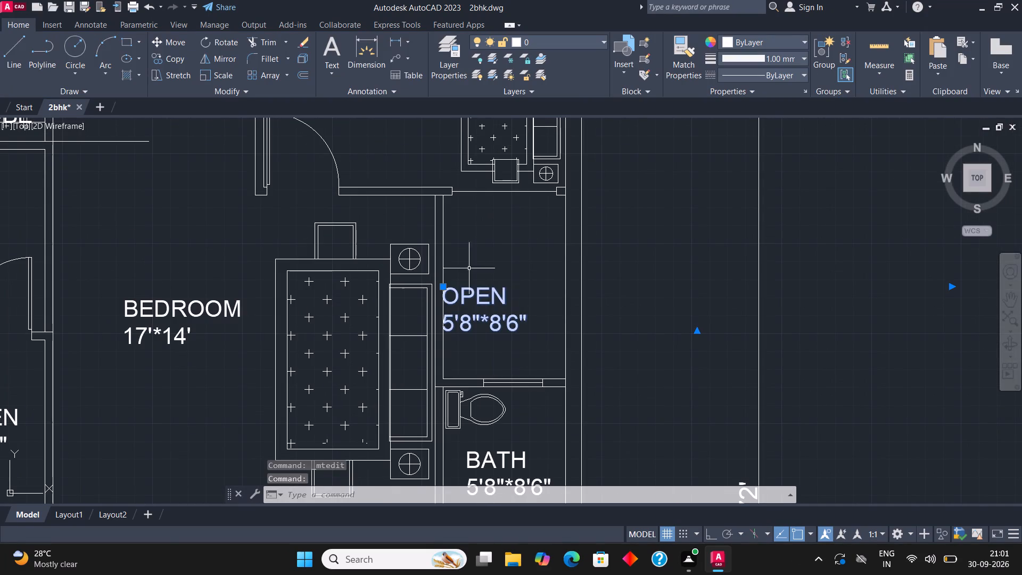
left_click(174, 43)
left_click(476, 303)
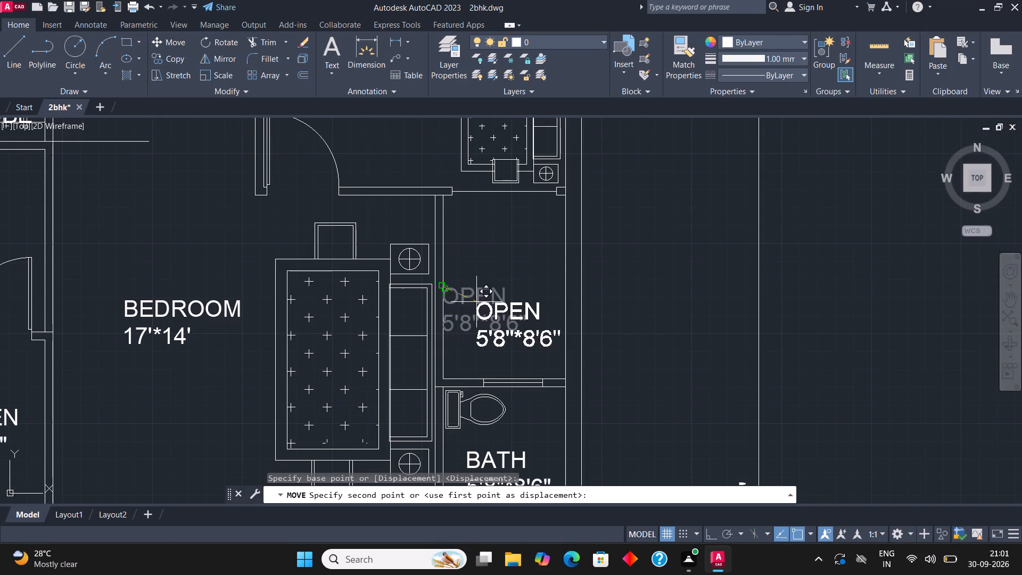
left_click(471, 267)
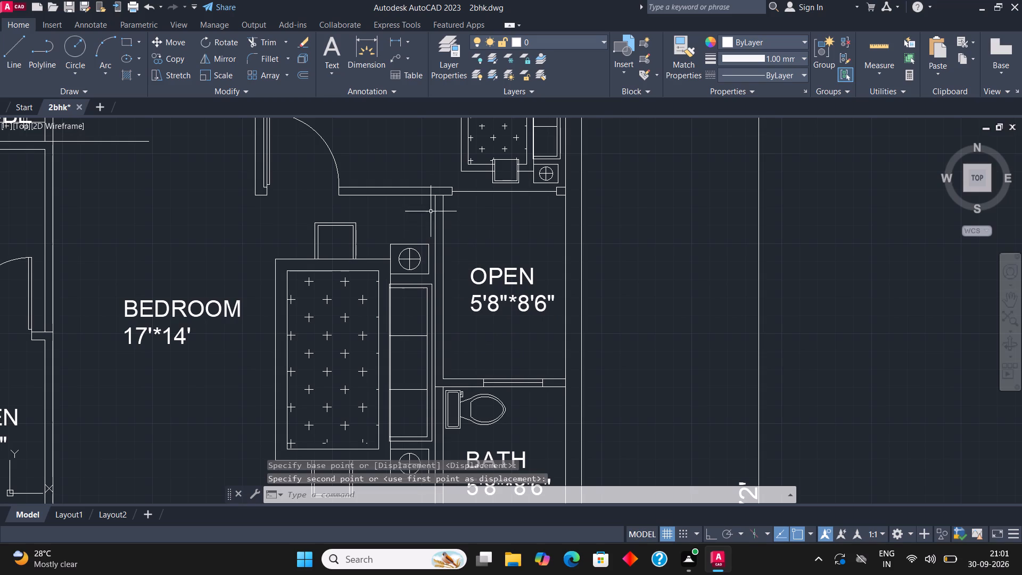
Change the BEDROOM 17'*14' label east of the kitchen and store to HALL with 16'7"*17'9" beneath.
scroll(470, 298, "down", 2)
scroll(304, 316, "up", 1)
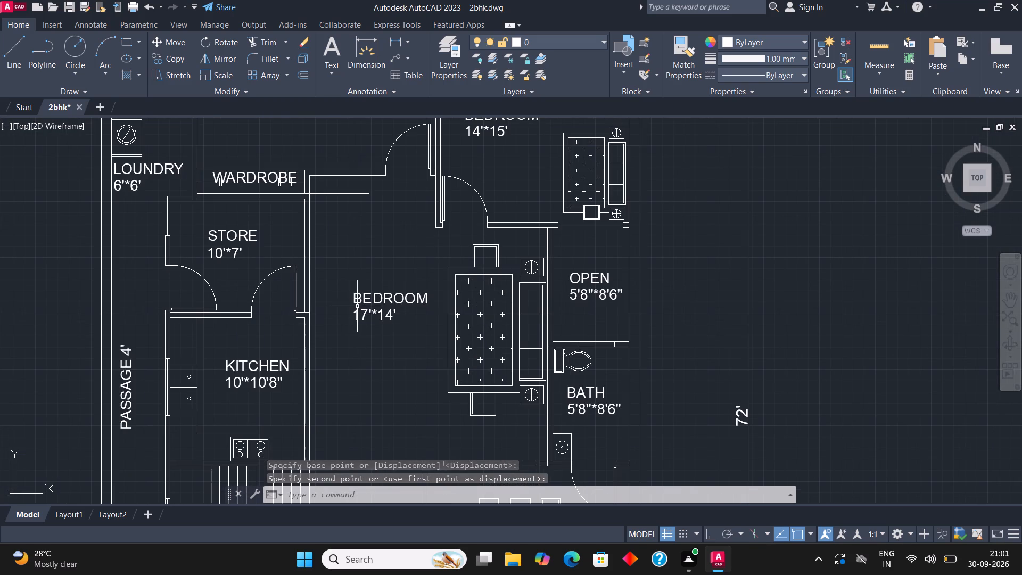
left_click(366, 301)
right_click(366, 300)
left_click(415, 218)
left_click(419, 204)
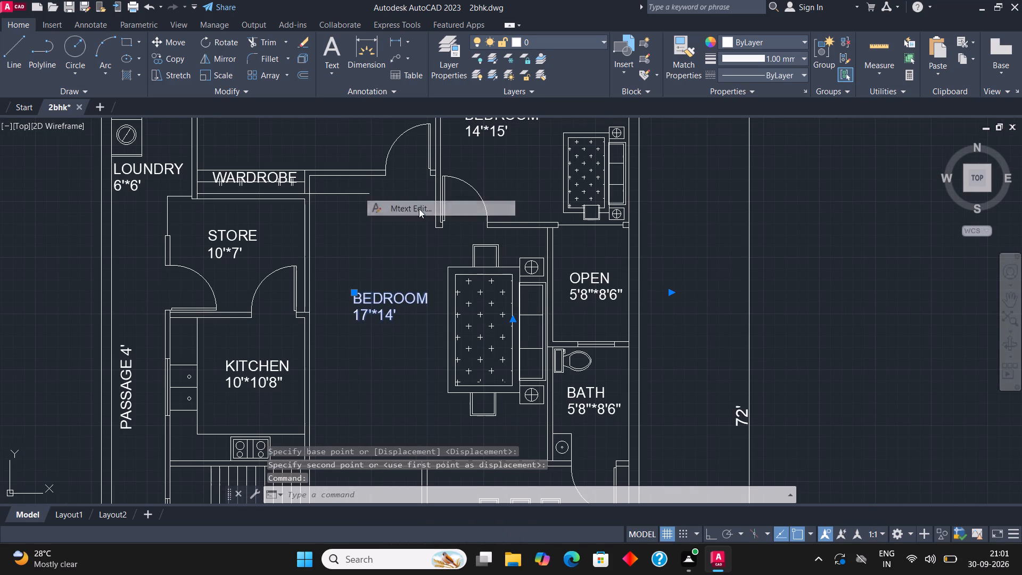
left_click(409, 313)
key("BackSpace")
key("BackSpace")
key("BackSpace")
key("BackSpace")
key("BackSpace")
key("BackSpace")
key("BackSpace")
key("BackSpace")
key("BackSpace")
key("BackSpace")
key("BackSpace")
key("BackSpace")
key("BackSpace")
key("BackSpace")
key("BackSpace")
key("BackSpace")
key("BackSpace")
key("BackSpace")
key("BackSpace")
key("BackSpace")
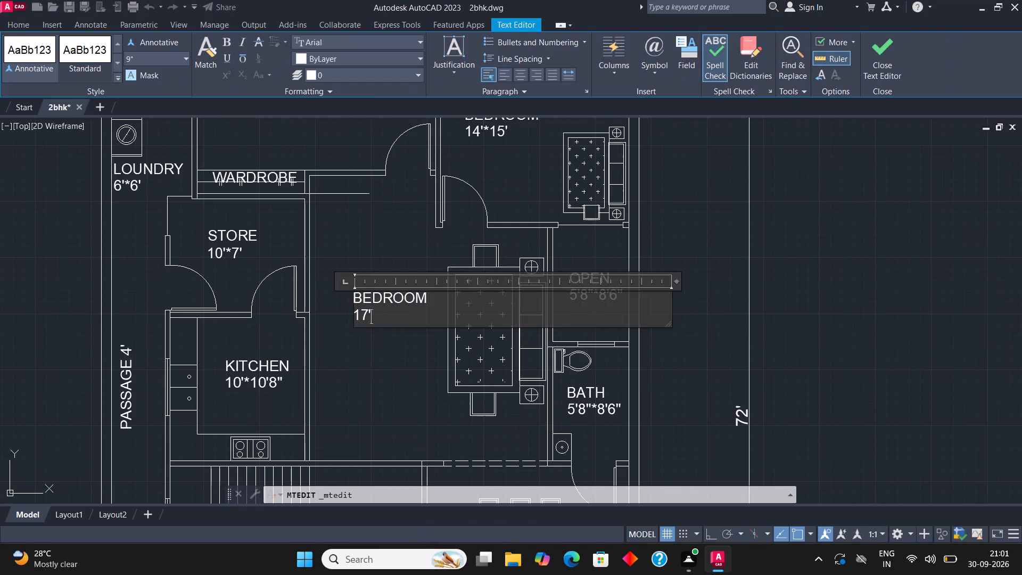
type("HALL")
key("Return")
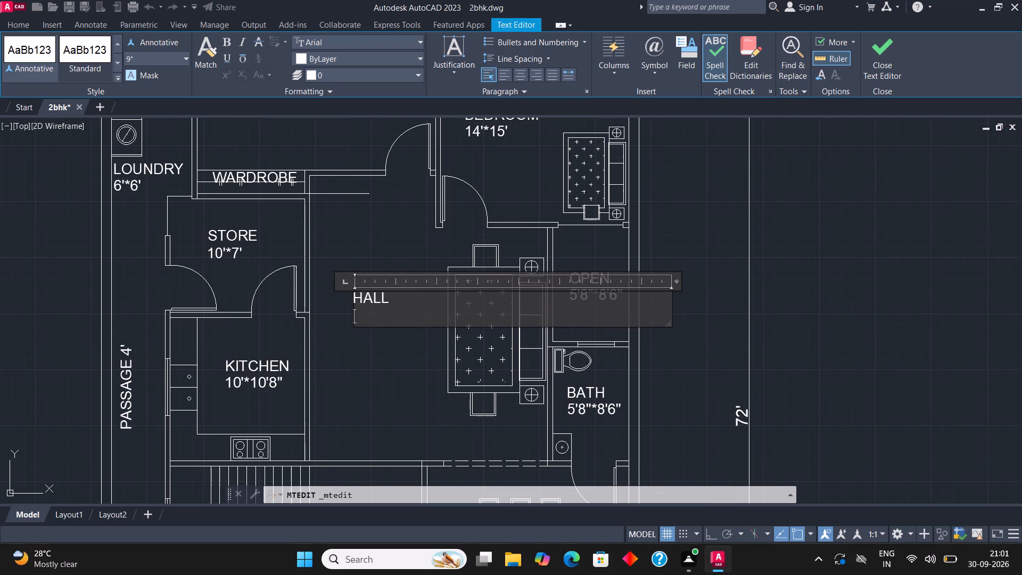
type("16'7\"*")
type("17")
type("'9\"")
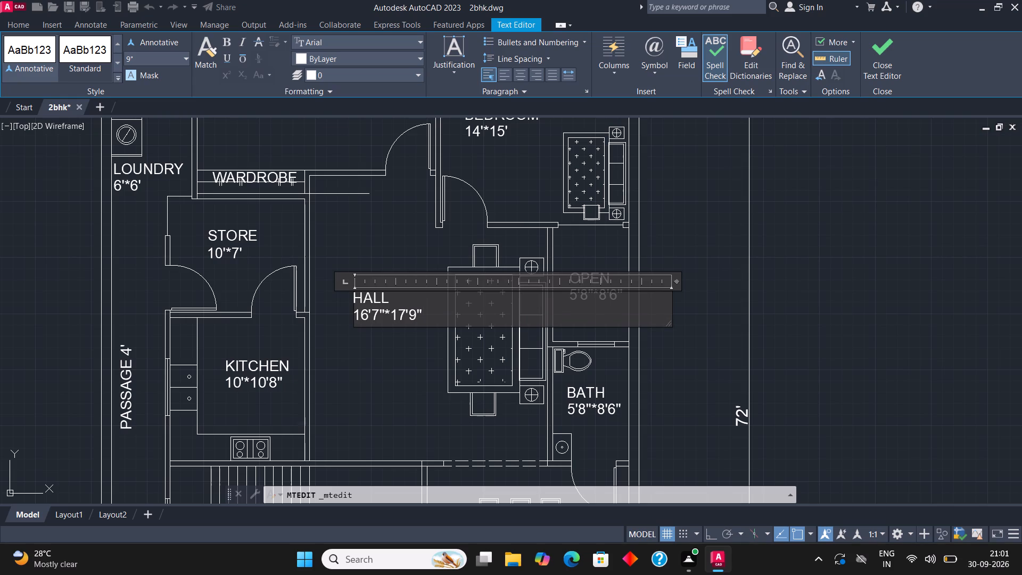
left_click(880, 54)
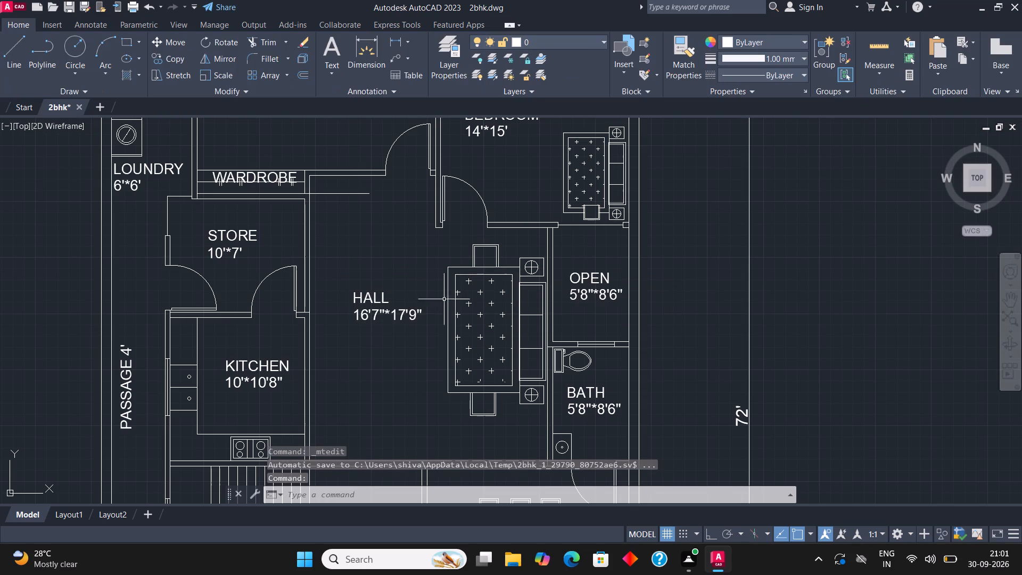
Review the room labels and sizes across the whole floor plan.
scroll(377, 314, "down", 1)
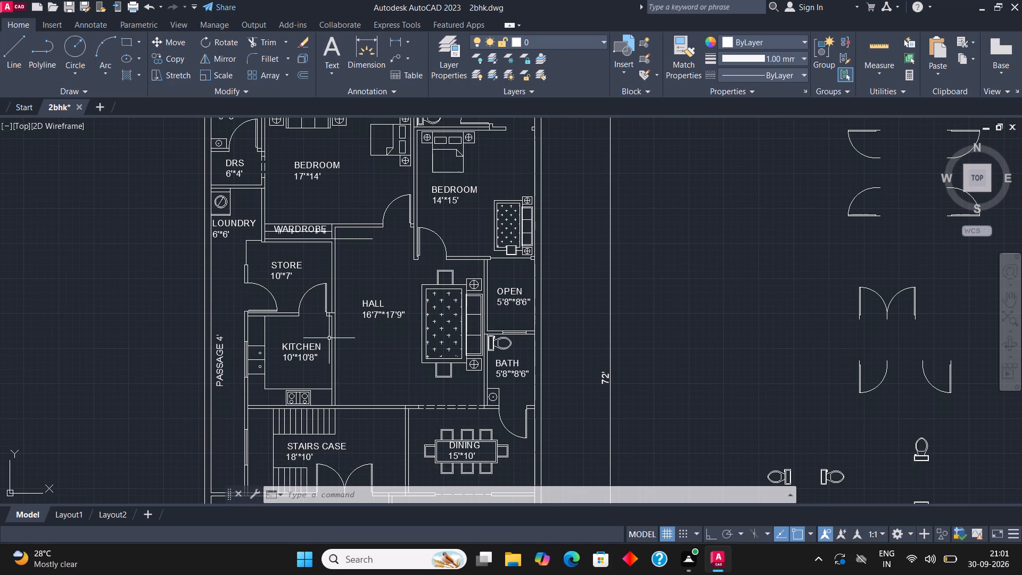
scroll(311, 377, "down", 1)
scroll(304, 282, "up", 2)
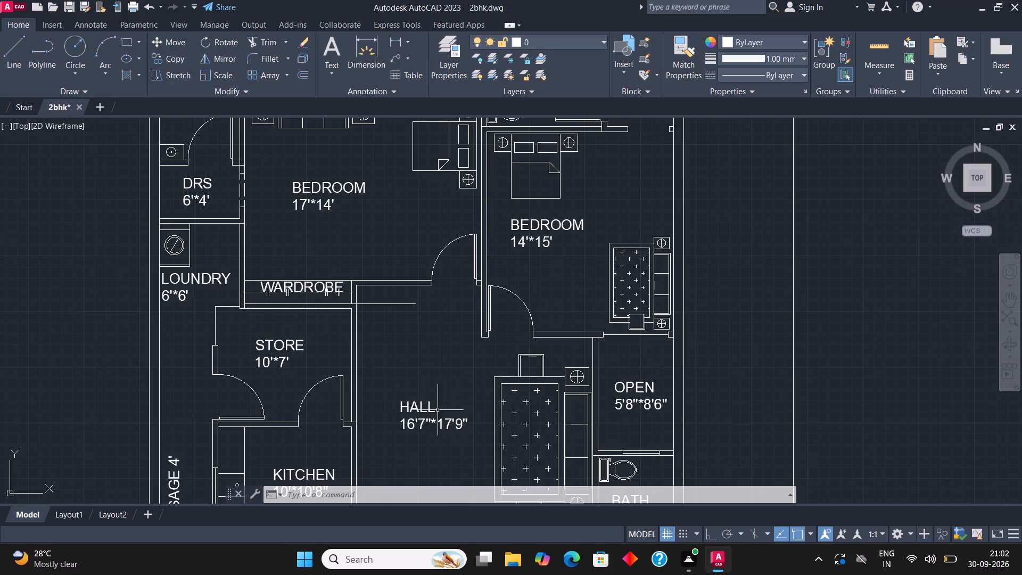
scroll(447, 442, "down", 1)
scroll(401, 276, "up", 1)
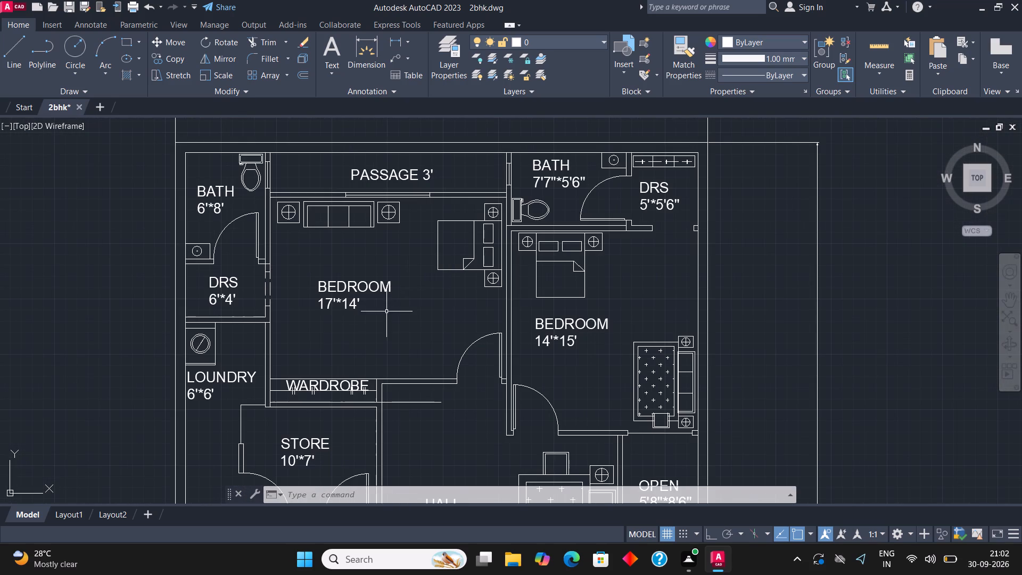
scroll(365, 339, "down", 2)
scroll(383, 254, "down", 2)
scroll(417, 338, "up", 1)
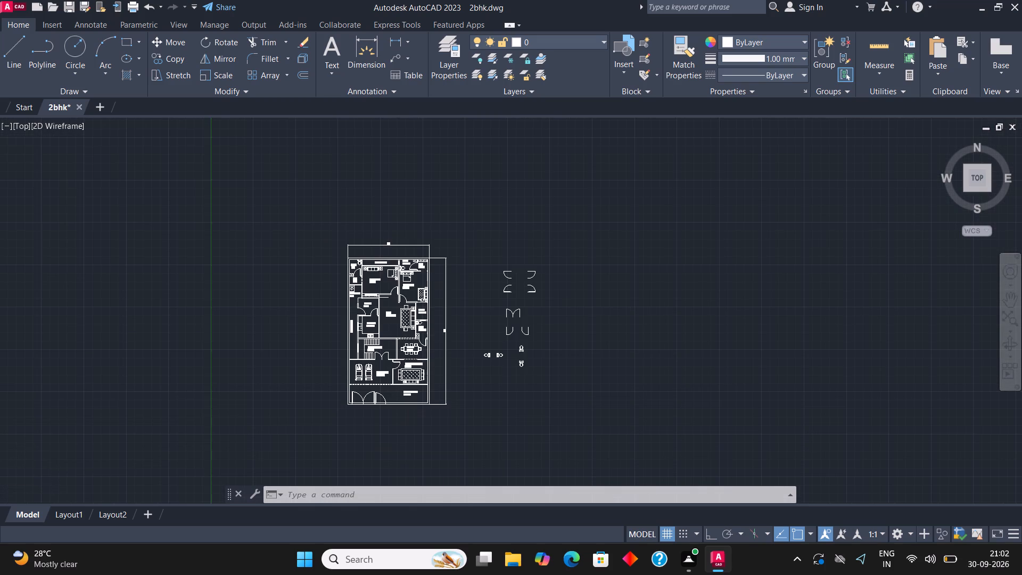
Trim the front boundary wall lines crossing the double gate and single gate openings below the car porch.
scroll(406, 340, "down", 1)
scroll(368, 412, "up", 4)
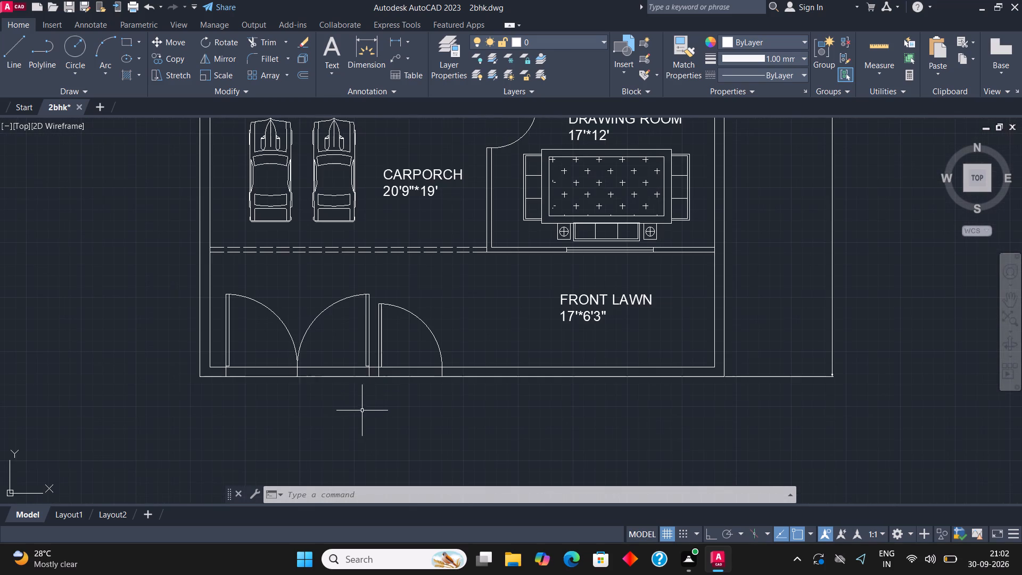
left_click(264, 40)
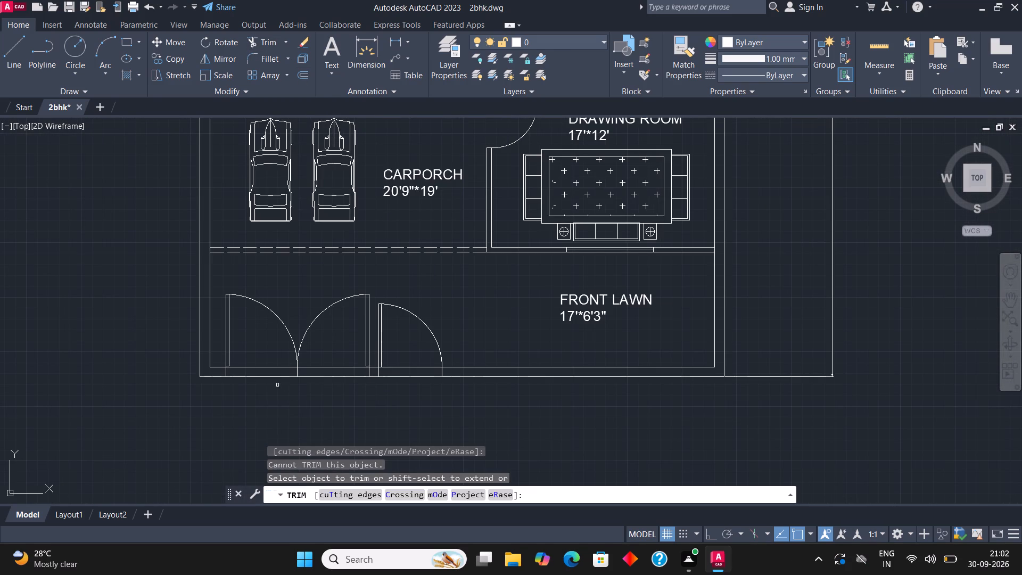
left_click(262, 365)
left_click(262, 400)
left_click(329, 356)
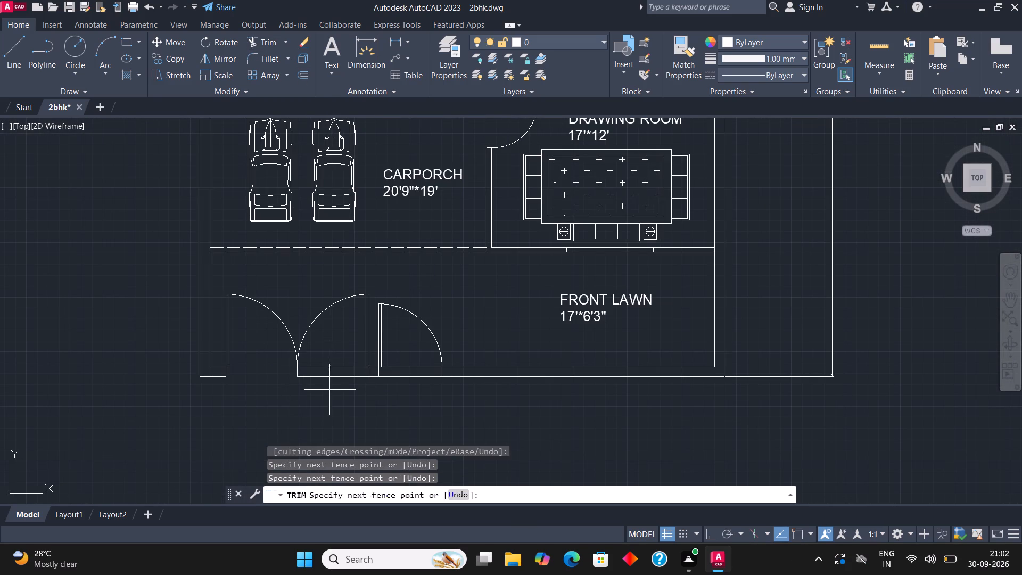
left_click(329, 391)
left_click(416, 355)
left_click(417, 392)
scroll(403, 397, "down", 2)
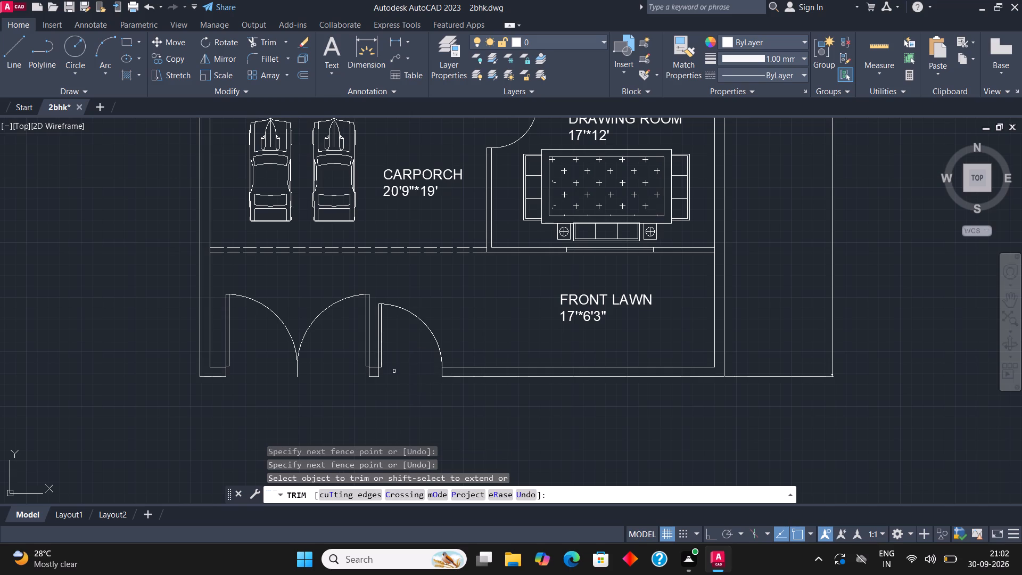
scroll(405, 404, "down", 1)
scroll(419, 365, "up", 2)
scroll(421, 374, "down", 1)
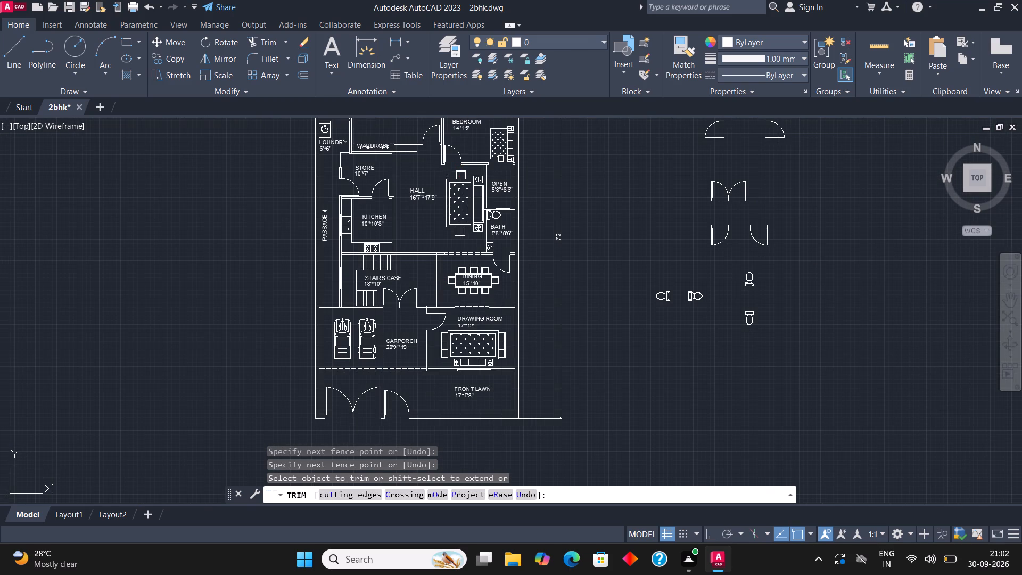
scroll(401, 268, "down", 1)
scroll(423, 136, "up", 2)
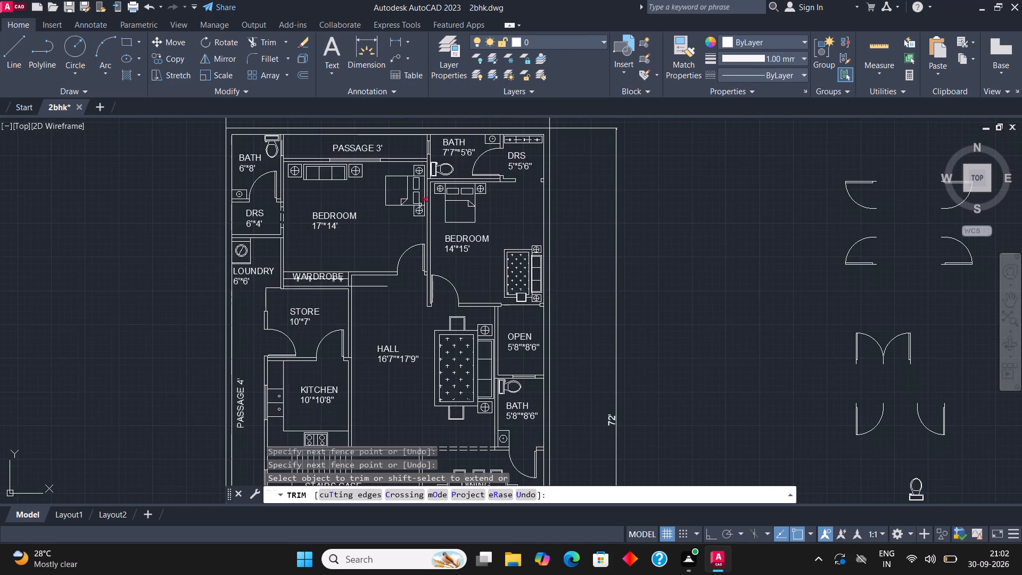
scroll(419, 259, "down", 1)
key("Escape")
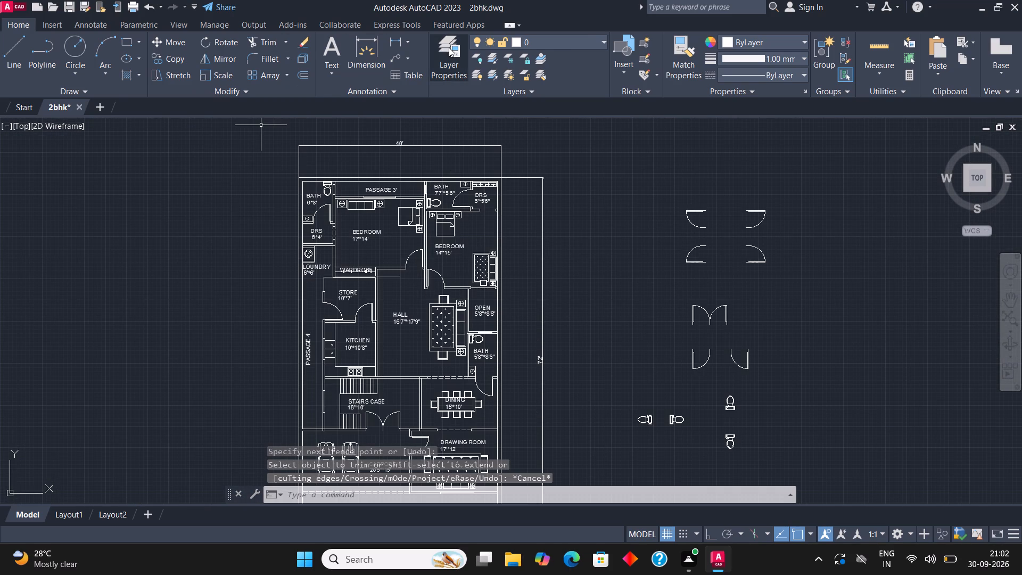
Create a new layer named TEXT and give it magenta index color 210.
left_click(444, 50)
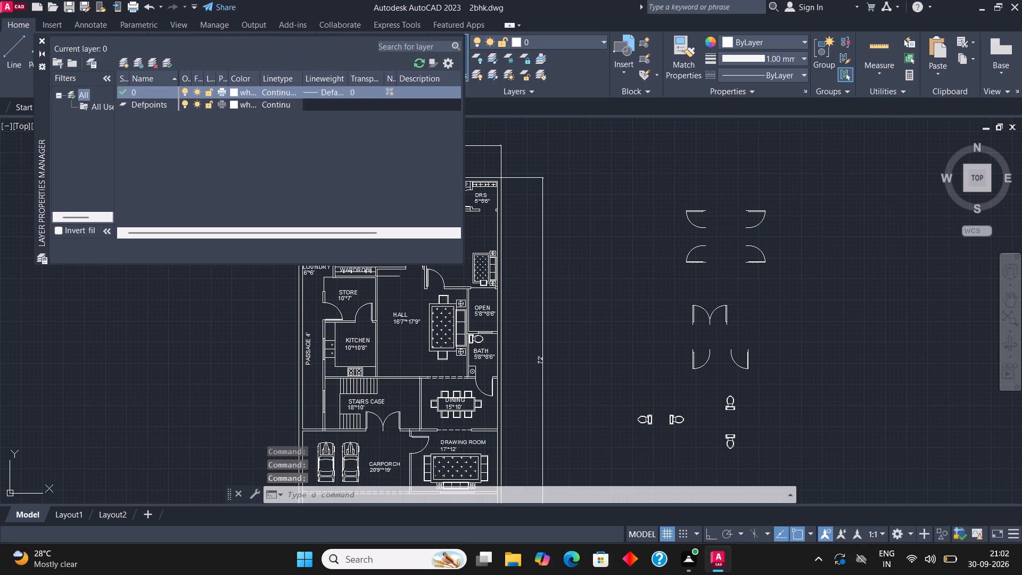
left_click(125, 61)
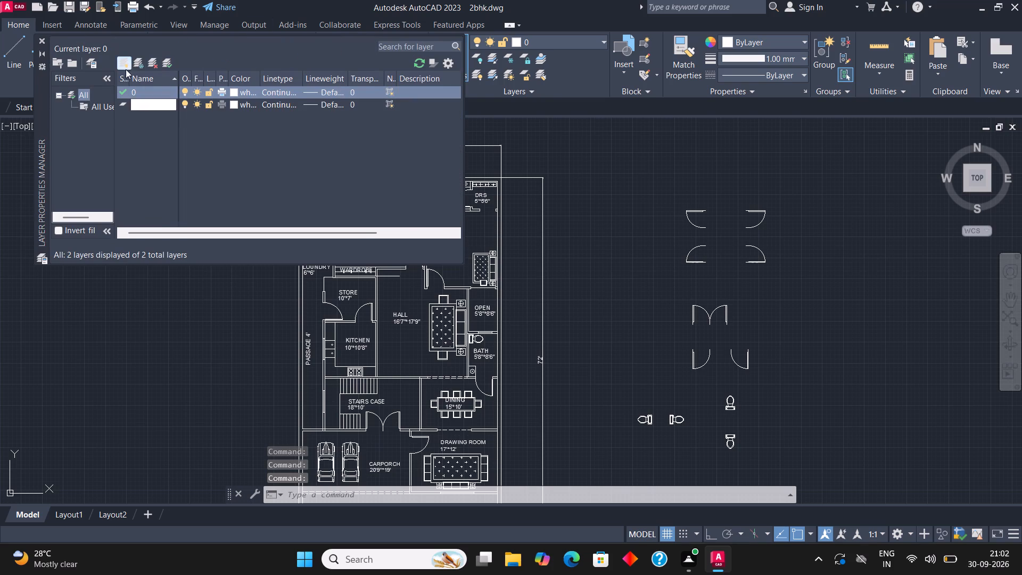
type("TEXT")
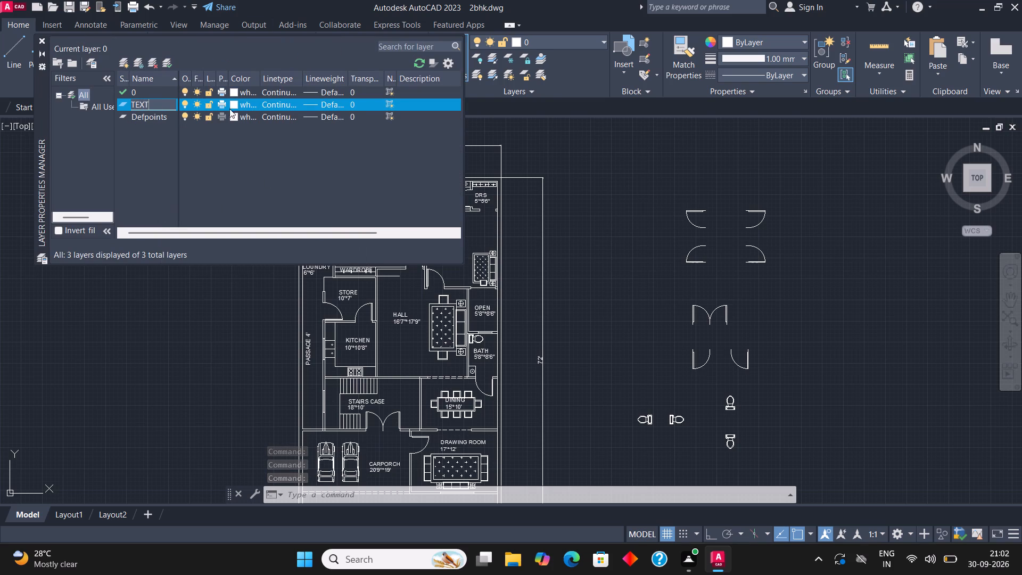
left_click(235, 102)
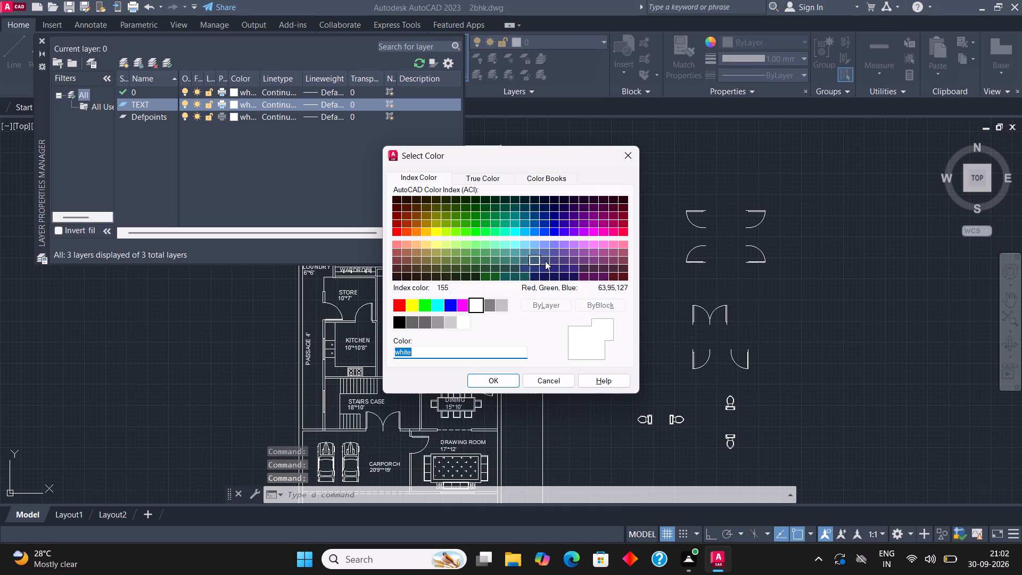
left_click(591, 231)
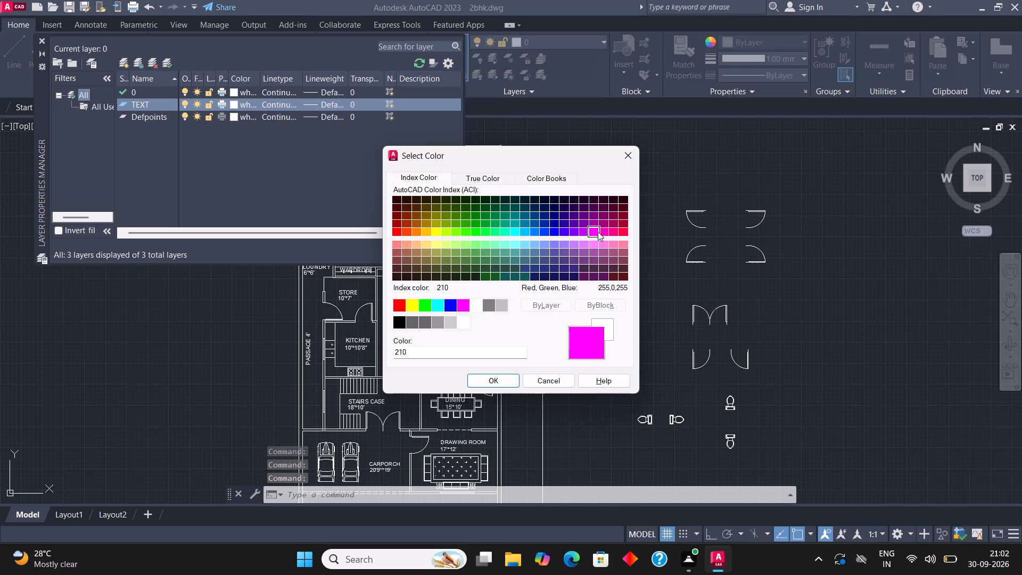
left_click(598, 231)
left_click(600, 231)
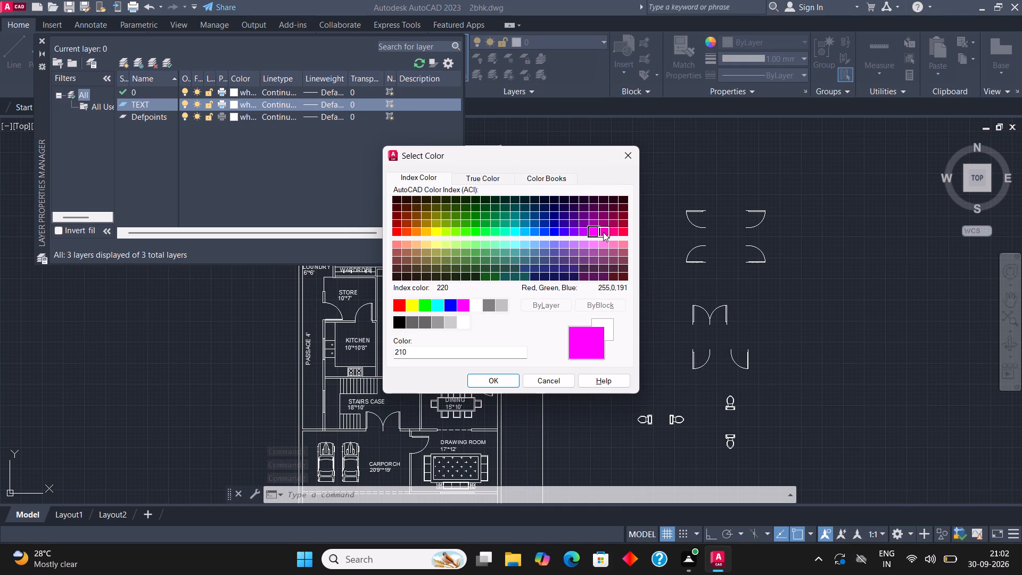
left_click(604, 232)
left_click(596, 229)
left_click(593, 234)
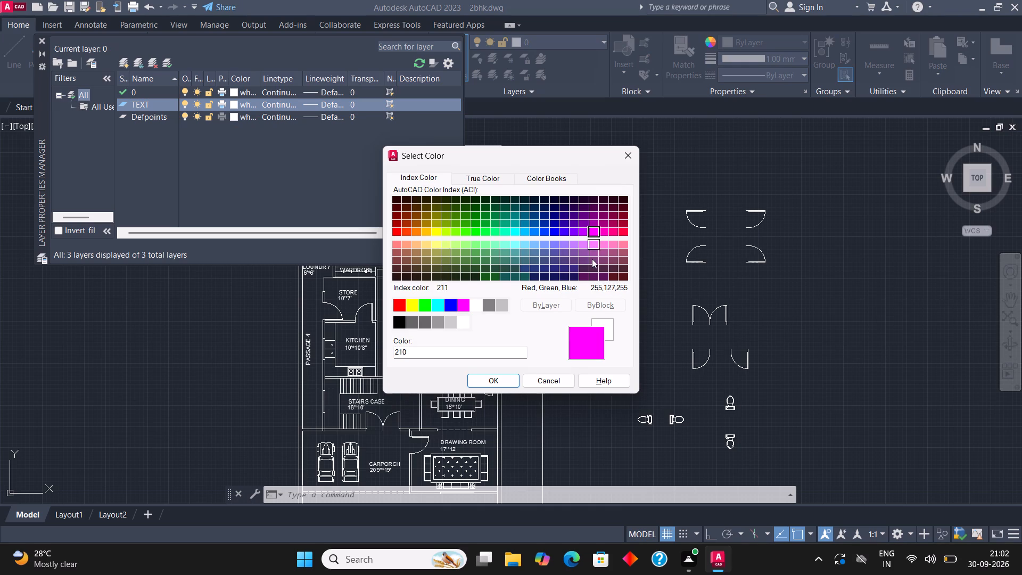
left_click(488, 377)
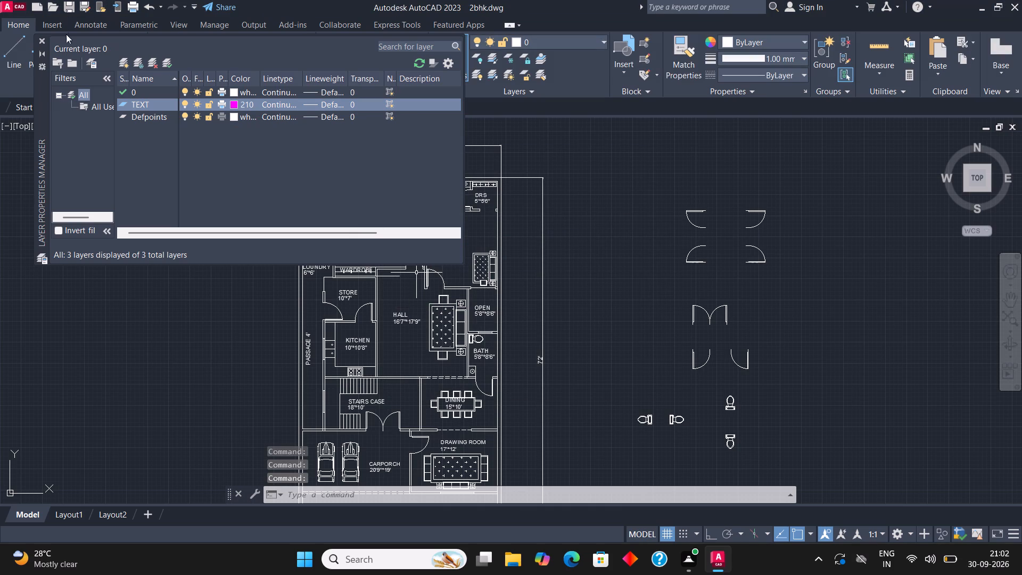
Create a new layer named WALL and give it green index color 92.
left_click(120, 62)
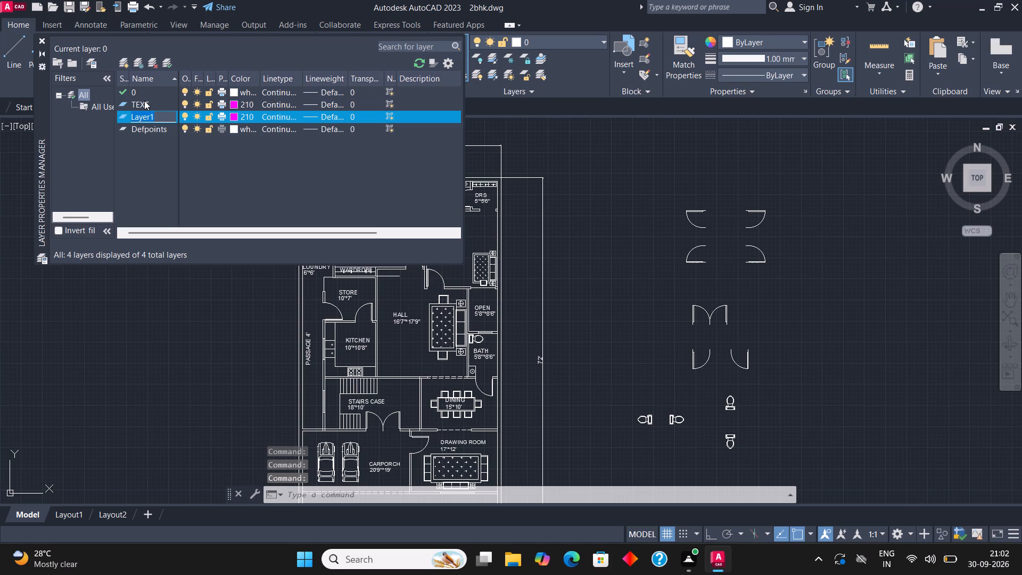
type("WALL")
left_click(235, 119)
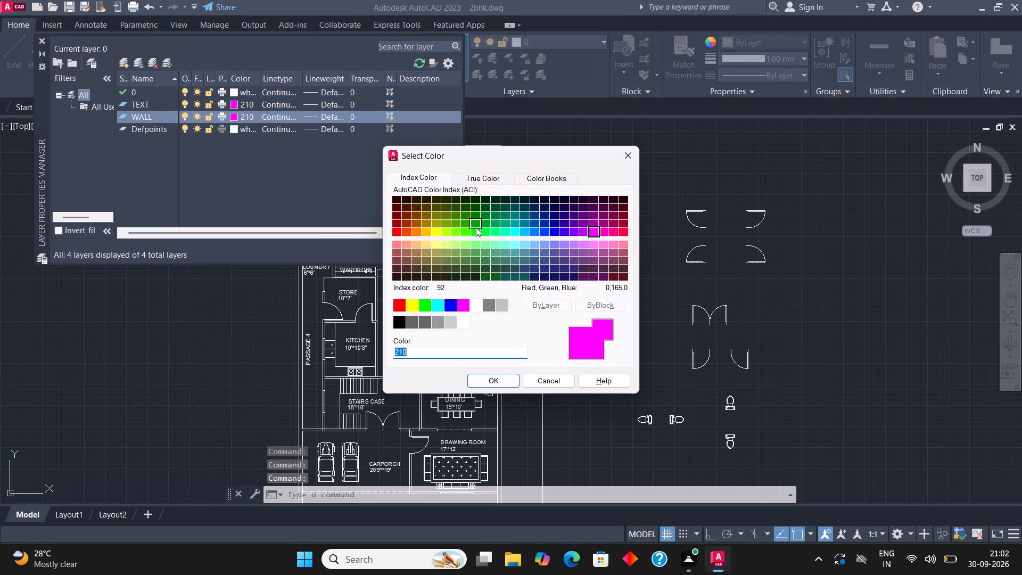
left_click(477, 220)
left_click(479, 229)
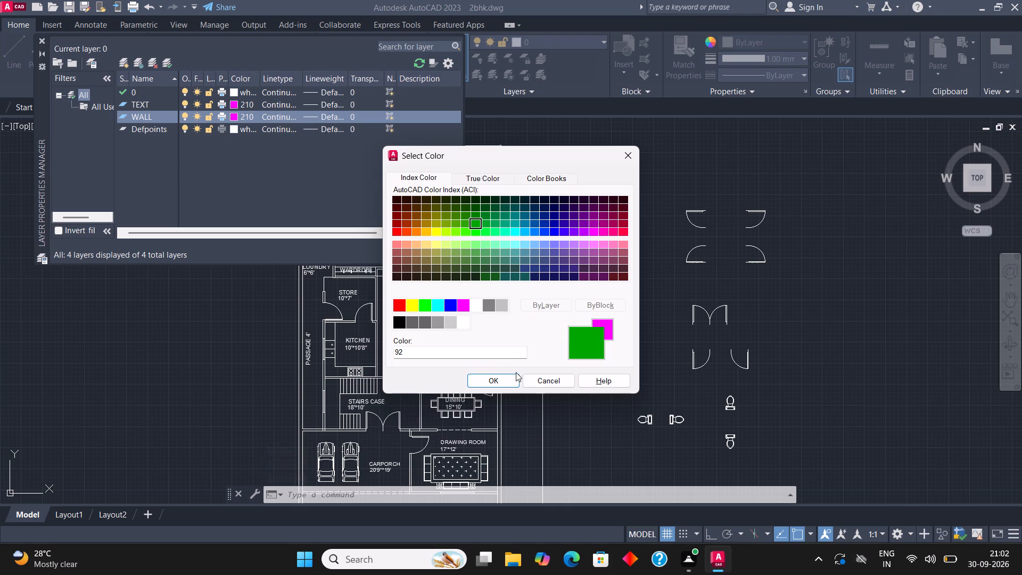
left_click(502, 382)
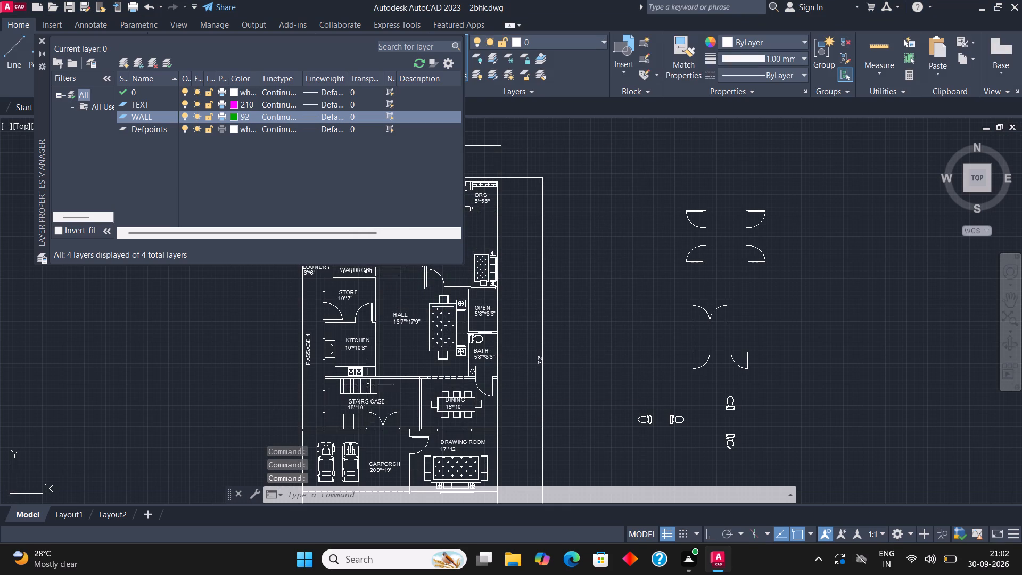
Create a new layer named FUR, give it light blue index color 140, and close the layer manager.
left_click(122, 65)
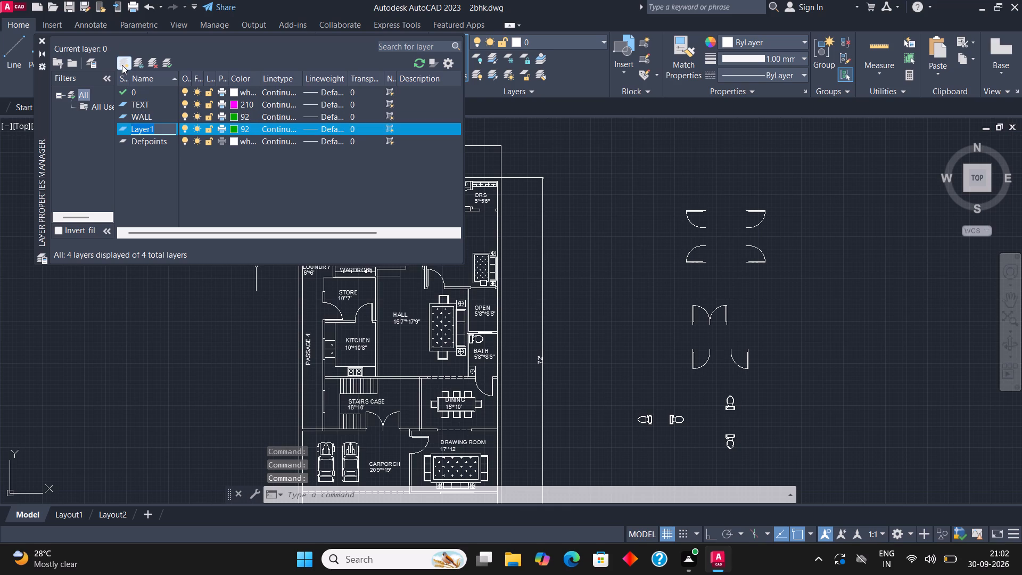
type("FUR")
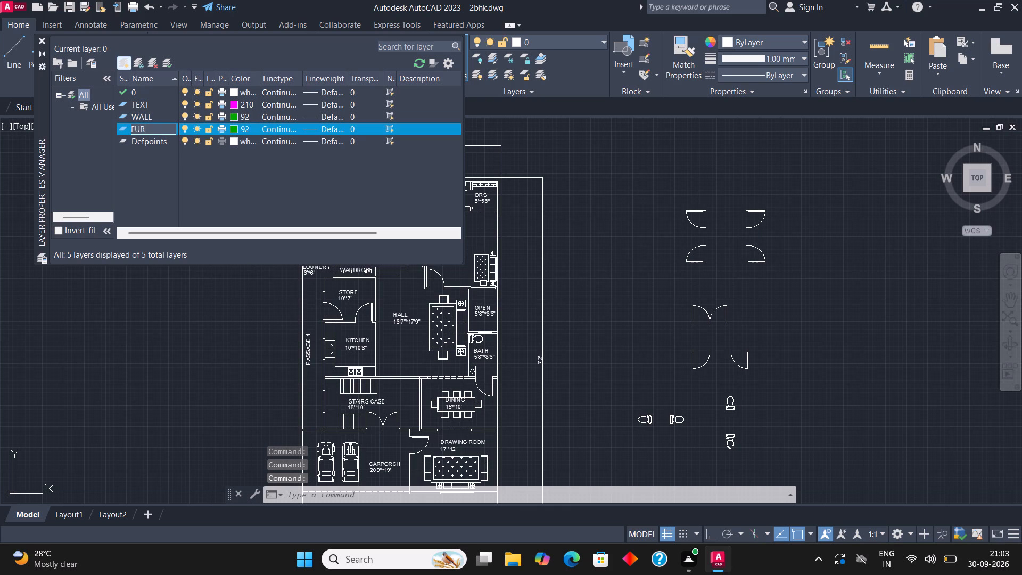
left_click(233, 129)
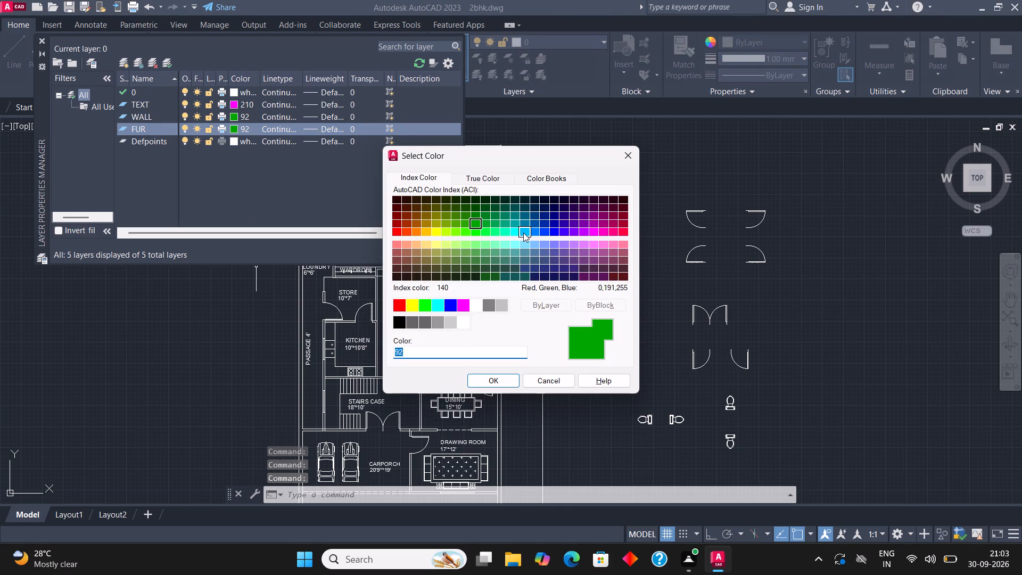
left_click(523, 233)
left_click(496, 375)
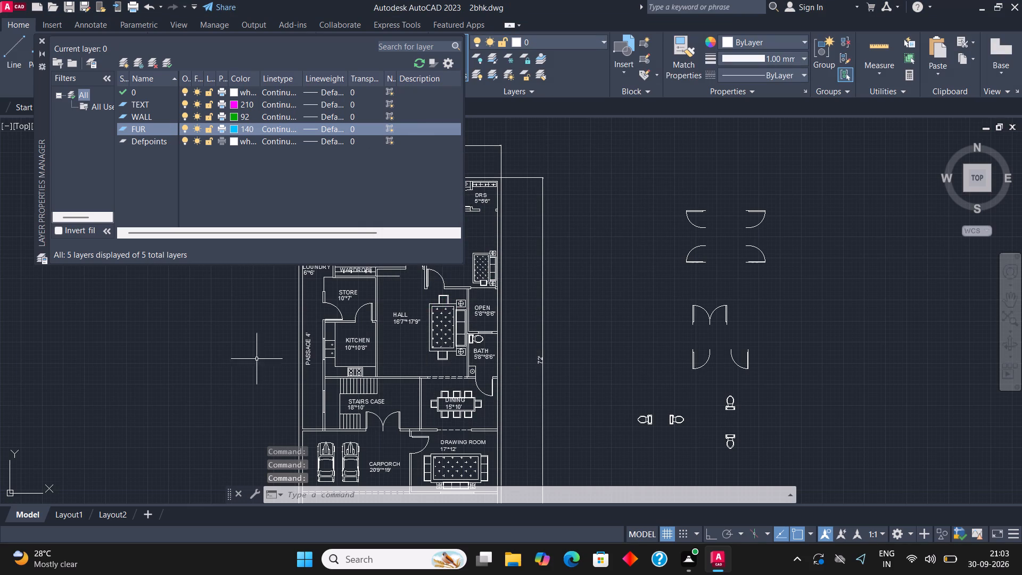
left_click(44, 40)
Select all text objects similar to the PASSAGE 3' label and move them to the TEXT layer.
scroll(365, 174, "up", 2)
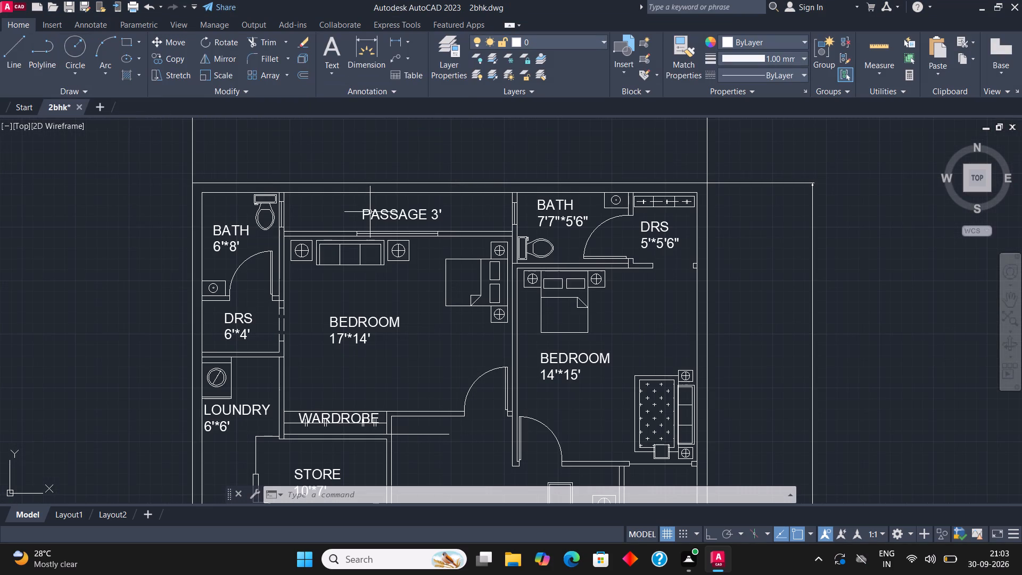
left_click(372, 215)
right_click(372, 215)
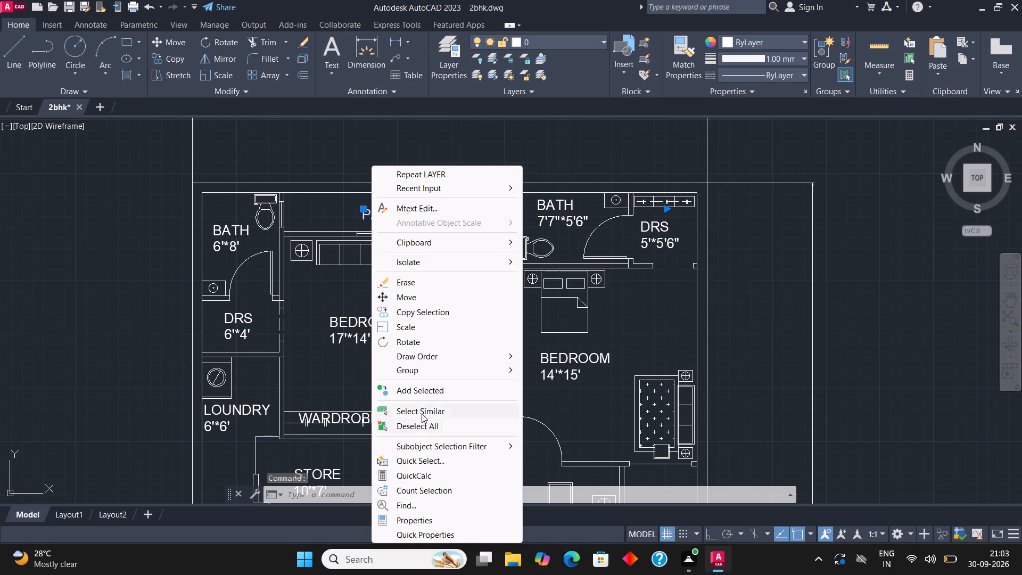
left_click(422, 409)
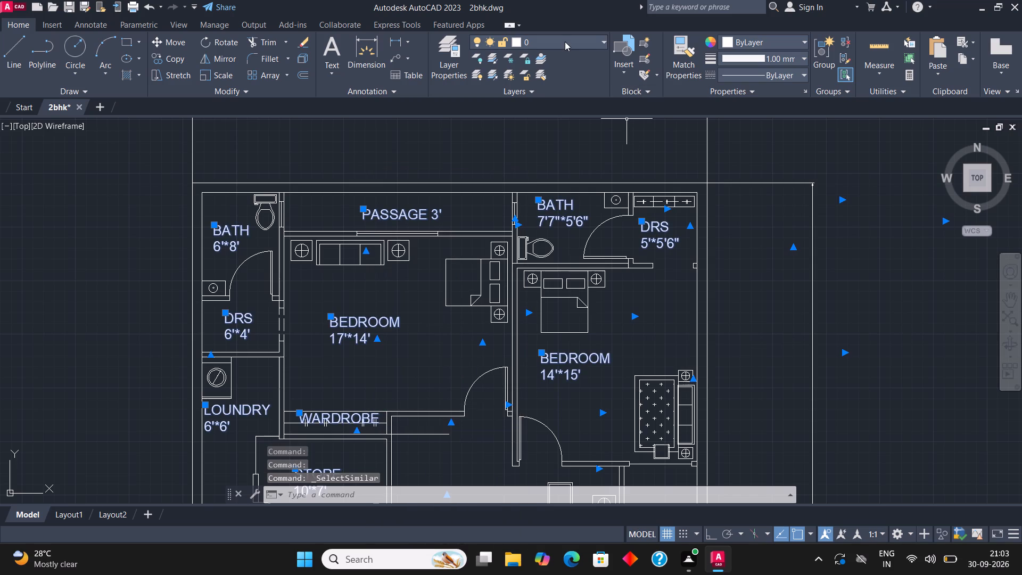
left_click(564, 40)
left_click(558, 105)
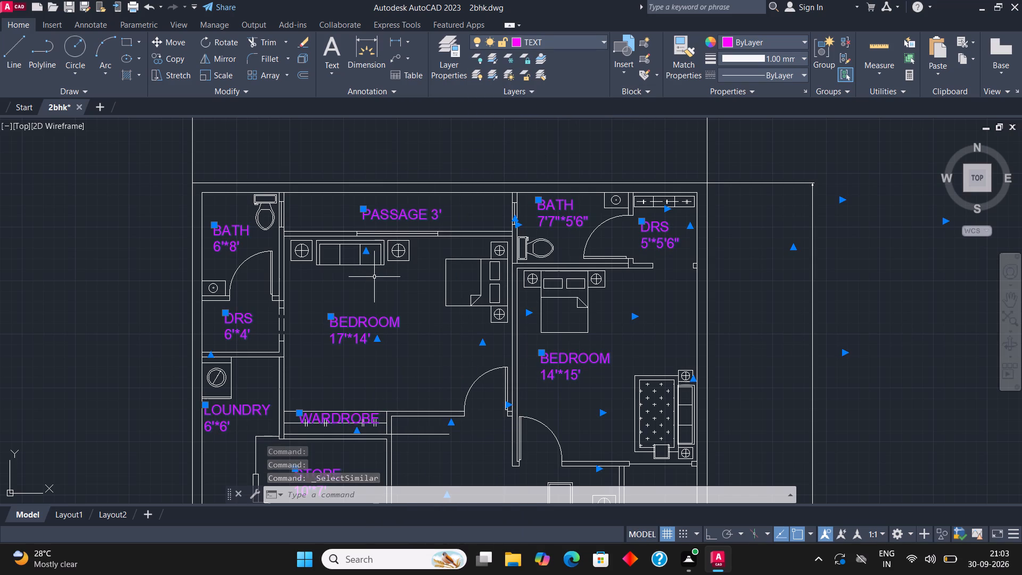
key("Escape")
Move the two horizontal wall lines above BATH, PASSAGE 3' and DRS at the plan's top edge to the WALL layer.
scroll(375, 281, "down", 2)
scroll(422, 257, "down", 1)
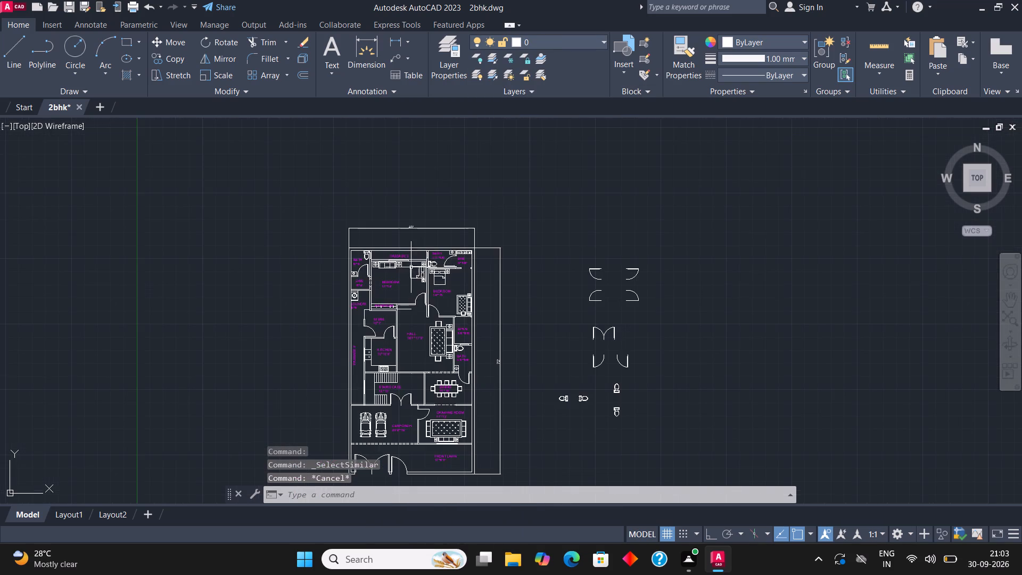
scroll(373, 241, "up", 3)
scroll(383, 293, "up", 1)
left_click(411, 306)
left_click(375, 223)
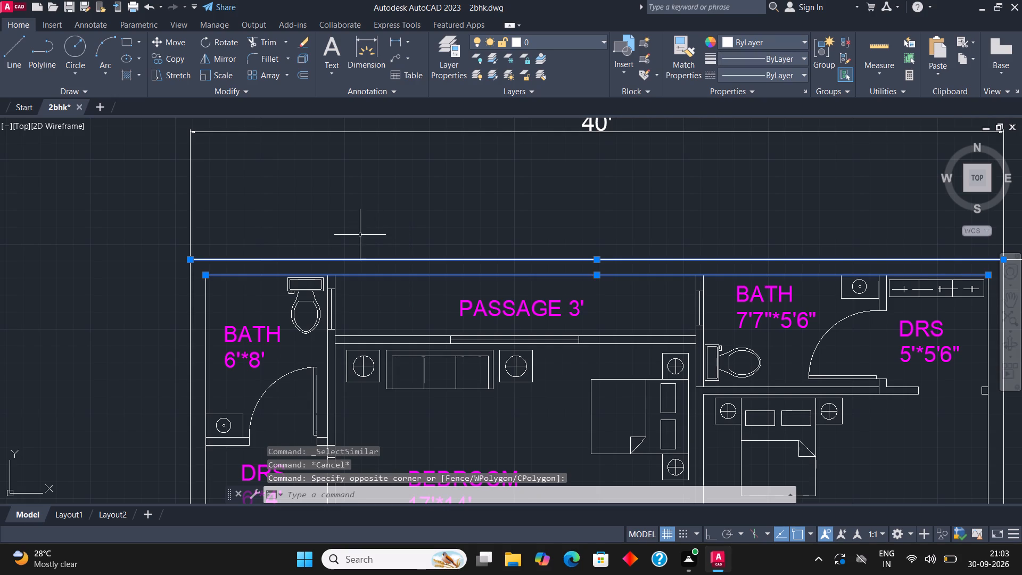
left_click(549, 38)
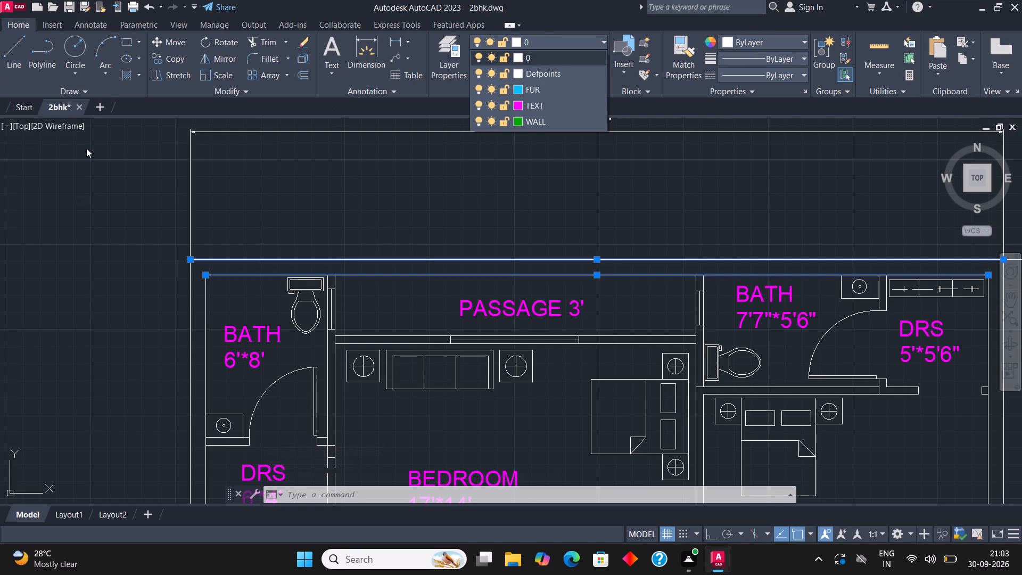
left_click(557, 126)
key("Escape")
Move the wall lines on both sides of PASSAGE 4' and the wall between the staircase and car porch to the WALL layer.
scroll(395, 240, "down", 2)
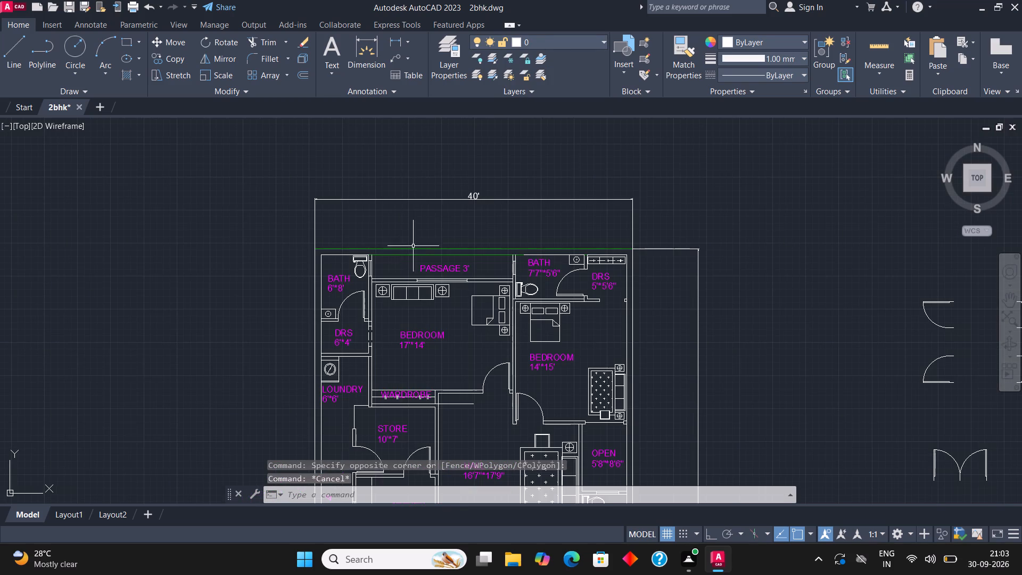
scroll(434, 213, "down", 2)
scroll(404, 371, "up", 2)
left_click(368, 368)
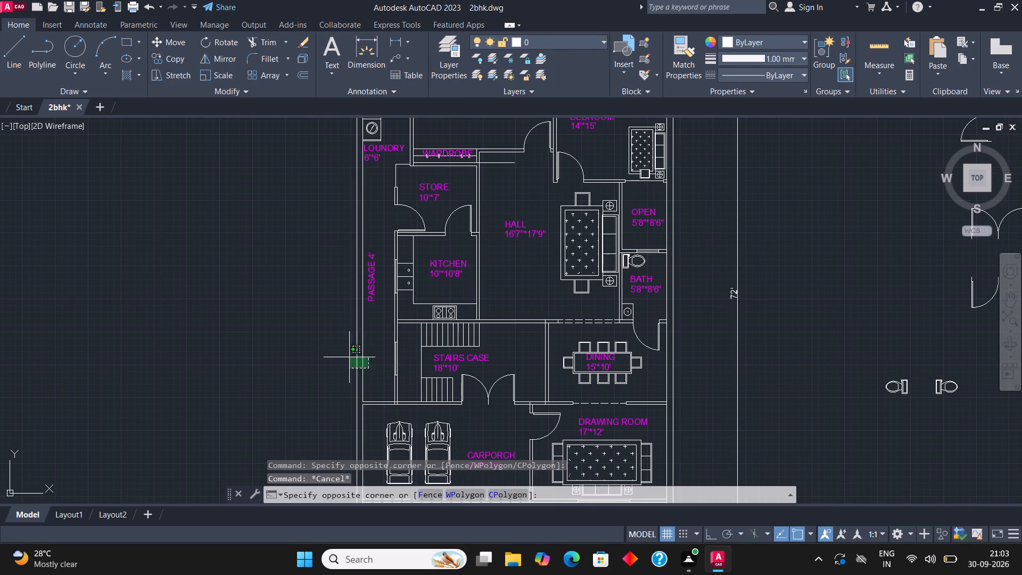
left_click(346, 355)
scroll(432, 379, "up", 1)
left_click(381, 392)
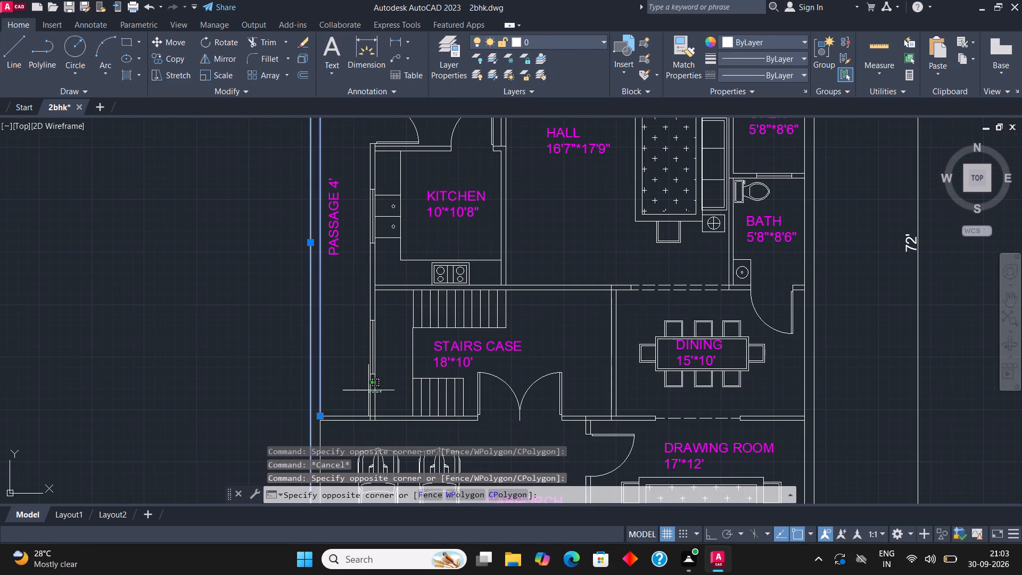
left_click(368, 390)
left_click(394, 348)
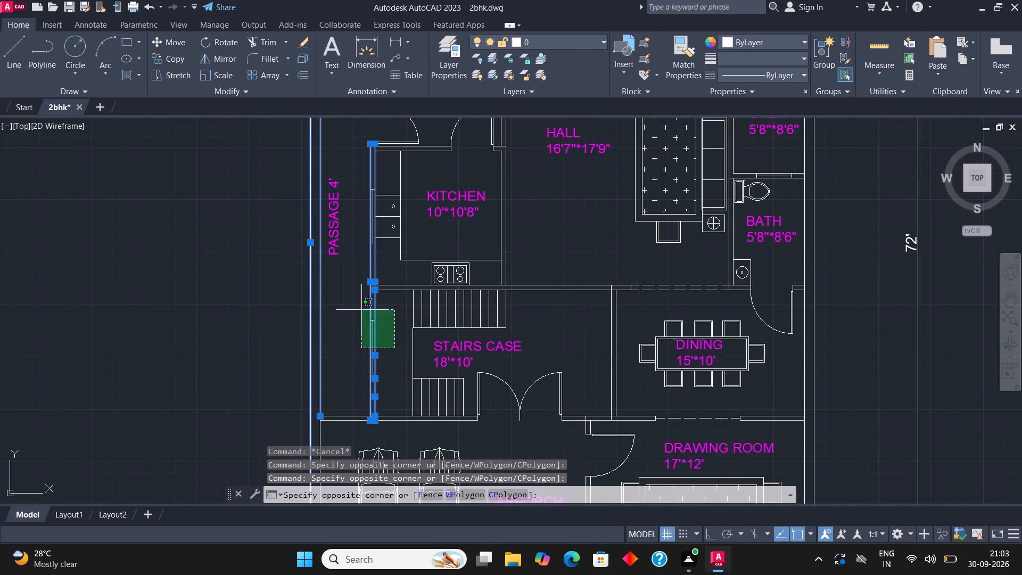
left_click(361, 308)
left_click(391, 430)
left_click(355, 390)
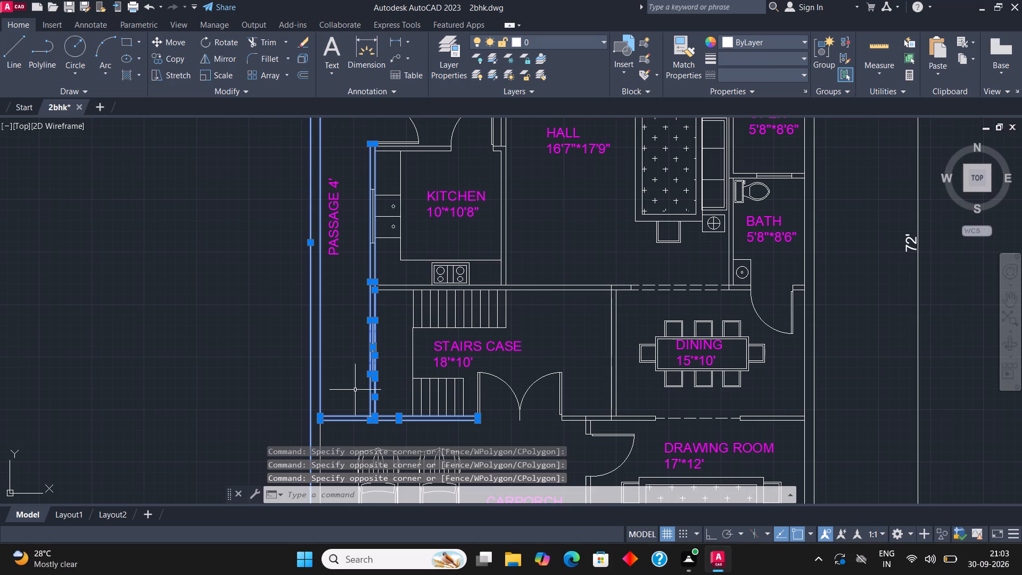
left_click(565, 43)
left_click(551, 119)
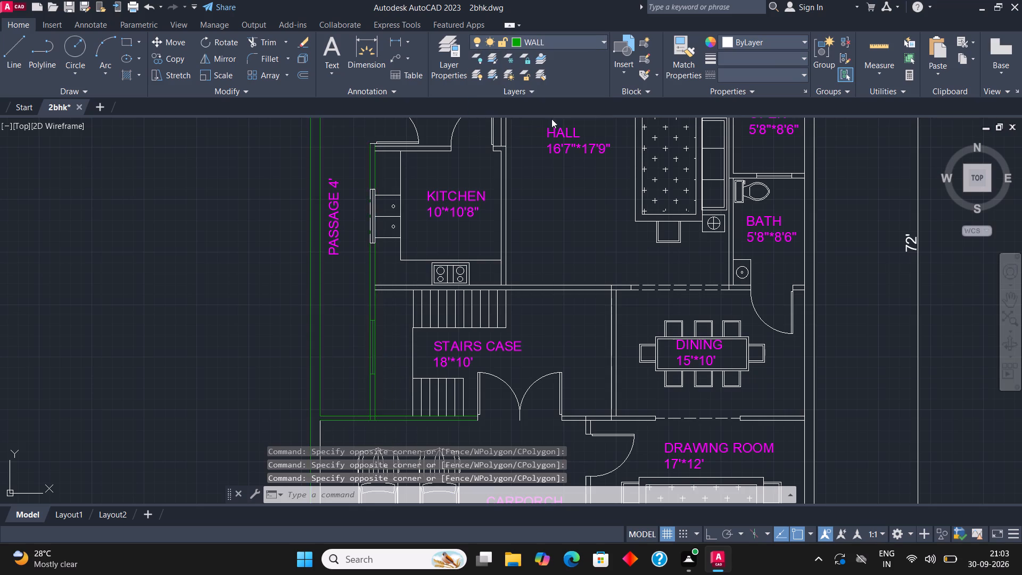
key("Escape")
Move the car porch's outer side and front lines, the drawing room's front and car porch walls, and the staircase–dining wall to the WALL layer.
scroll(398, 271, "down", 2)
scroll(382, 395, "up", 1)
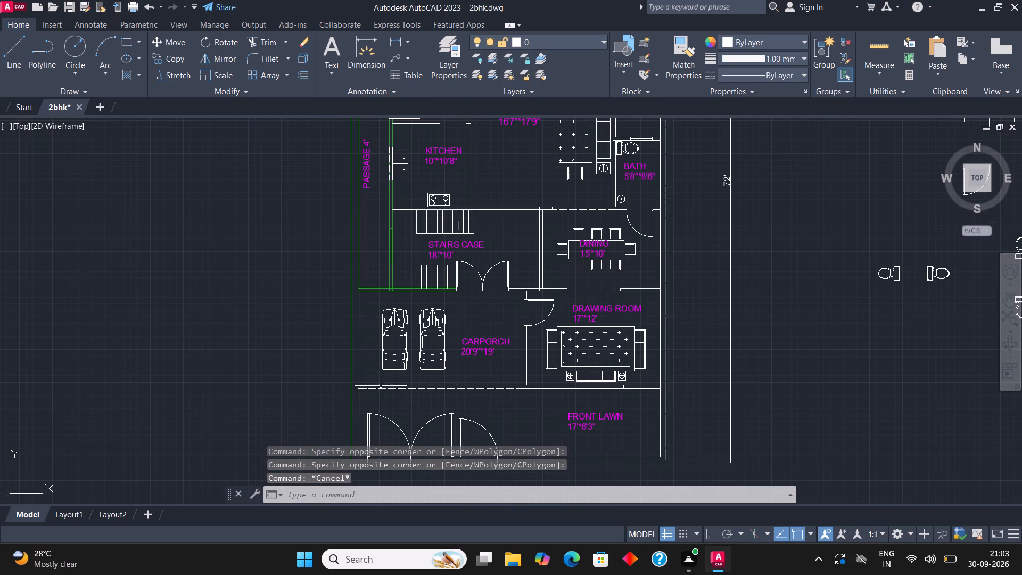
left_click(364, 365)
left_click(337, 314)
scroll(386, 323, "down", 1)
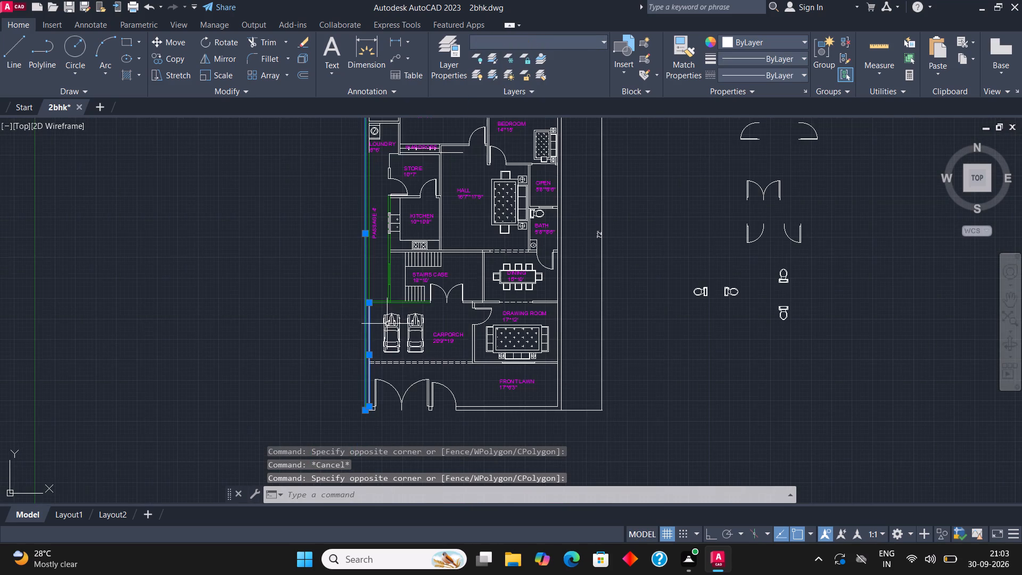
scroll(471, 385, "up", 2)
left_click(464, 358)
left_click(453, 311)
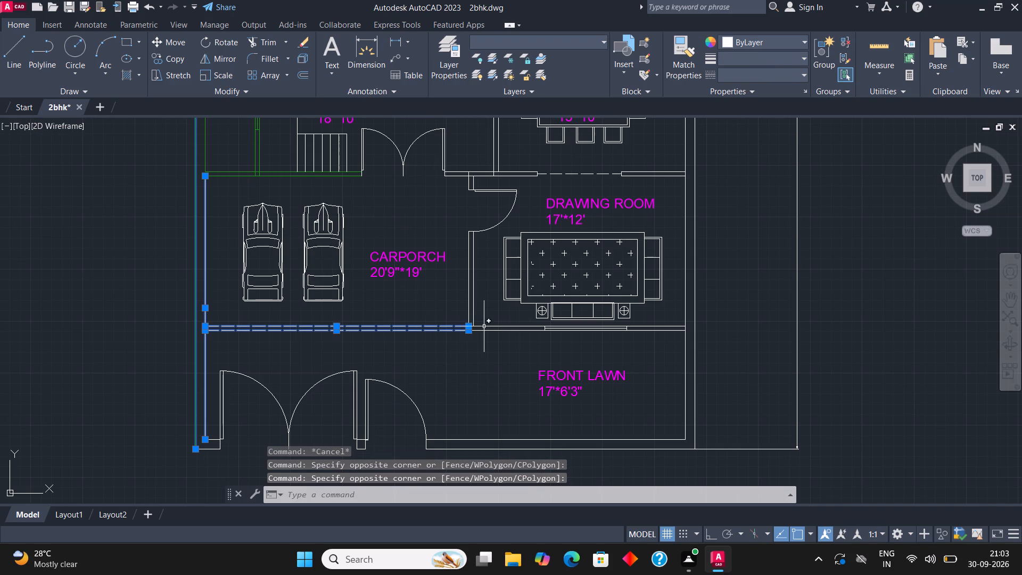
left_click(495, 341)
left_click(467, 311)
scroll(470, 321, "down", 1)
scroll(480, 208, "up", 1)
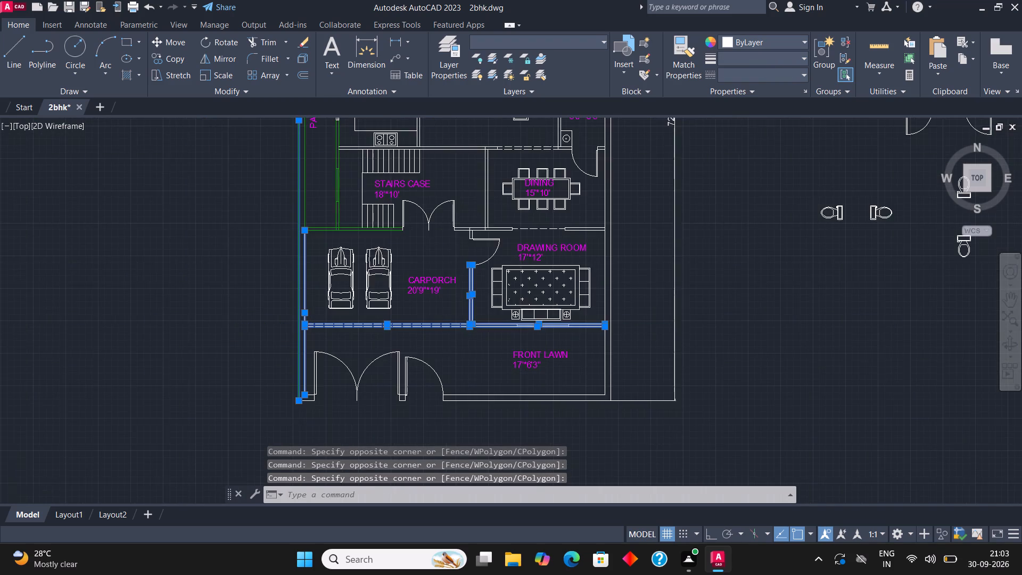
scroll(480, 208, "up", 2)
left_click(522, 316)
left_click(417, 254)
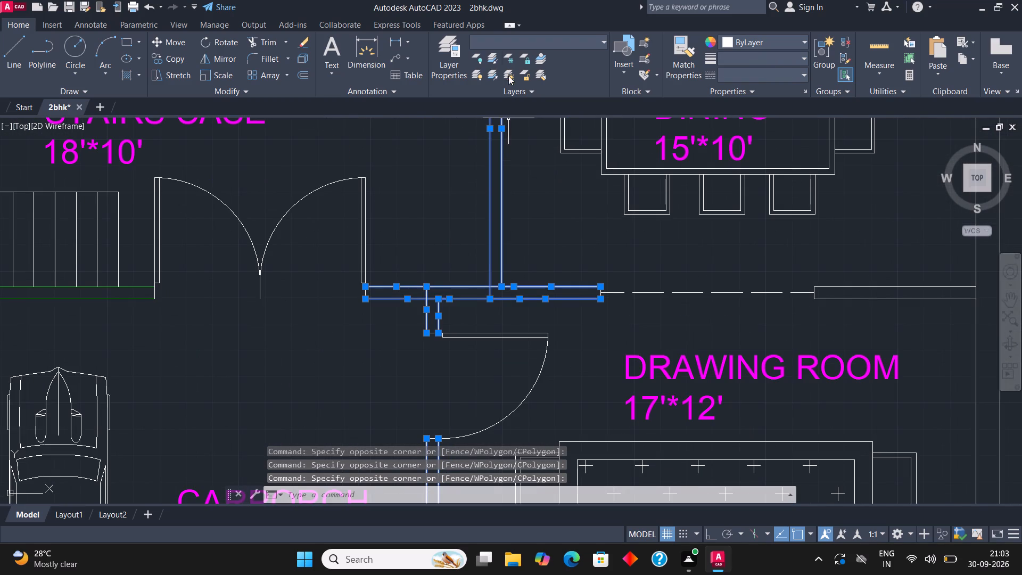
left_click(513, 45)
left_click(524, 125)
key("Escape")
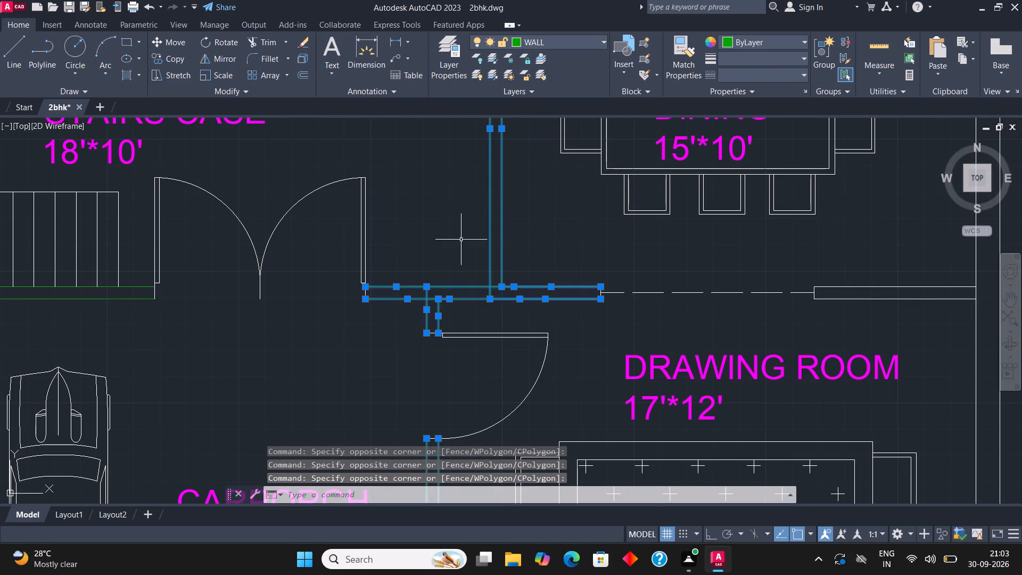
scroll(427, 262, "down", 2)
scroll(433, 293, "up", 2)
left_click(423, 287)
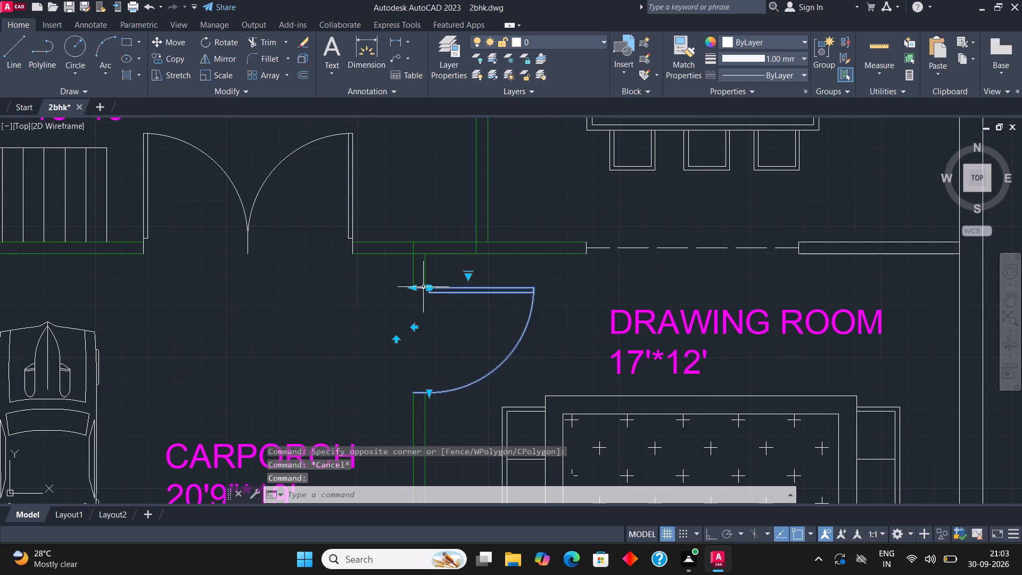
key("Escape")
Move the dining–drawing room wall, the boundary wall lines beside the dining room, and the dashed hall–dining opening to the WALL layer.
scroll(384, 343, "down", 3)
scroll(549, 322, "up", 2)
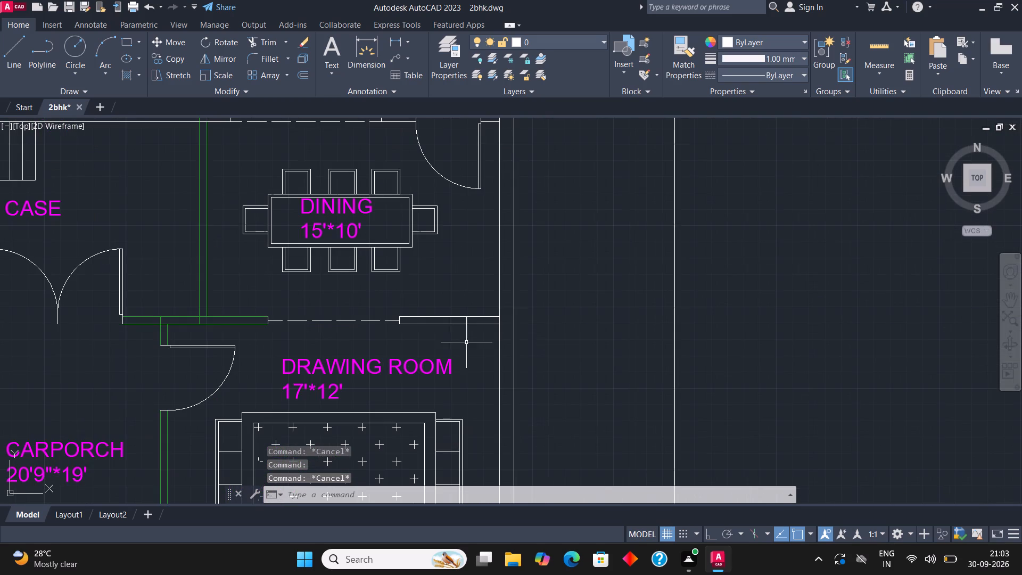
left_click(427, 338)
left_click(260, 308)
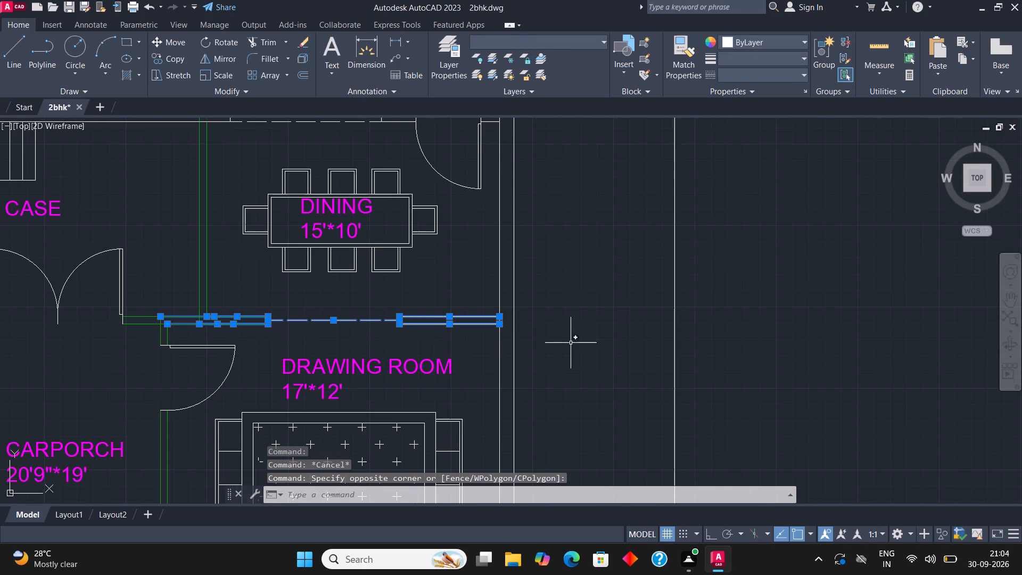
left_click(572, 344)
left_click(492, 266)
scroll(483, 407, "down", 2)
scroll(411, 284, "up", 2)
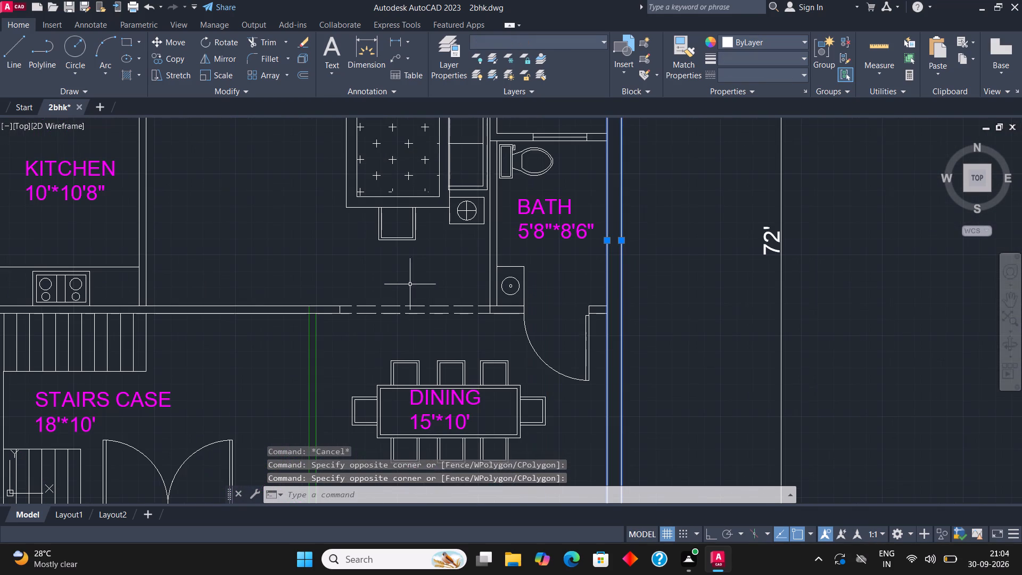
left_click(376, 320)
left_click(339, 291)
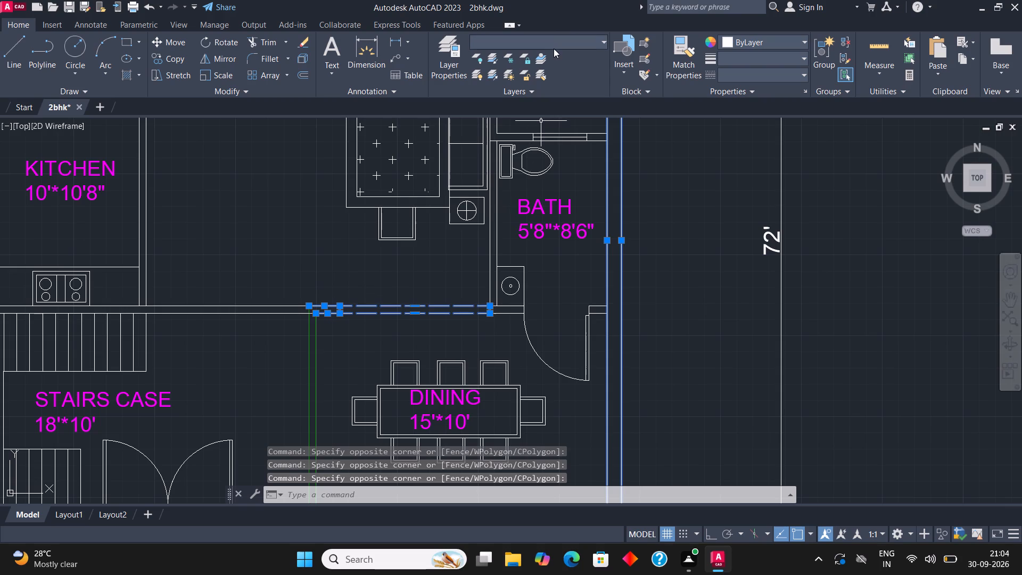
left_click(554, 46)
left_click(535, 126)
key("Escape")
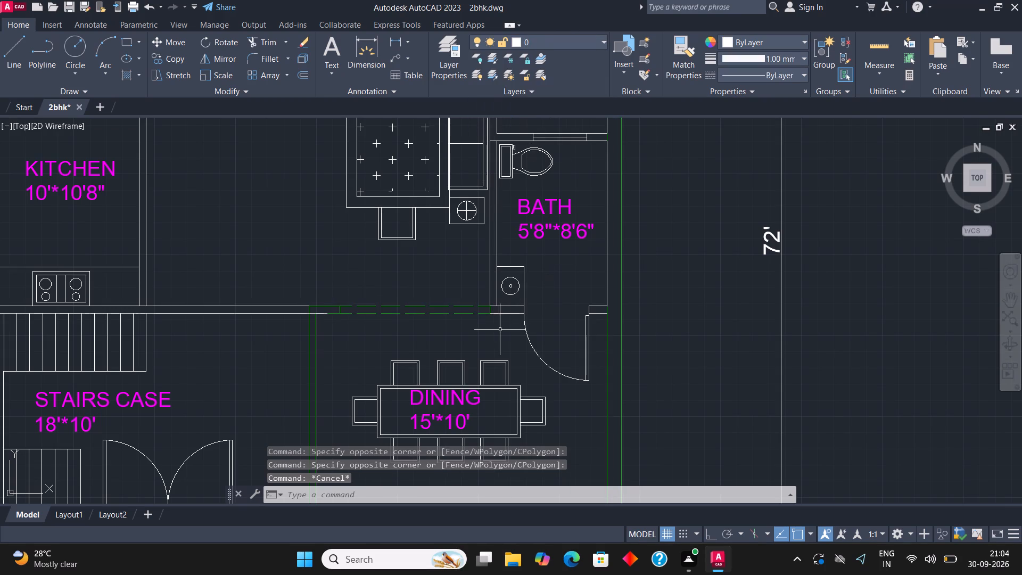
Move the BATH–hall, hall–dining, kitchen–staircase and kitchen–hall walls, the stubs beside the bath door, the basin counter and both stair flights to the WALL layer.
left_click(500, 318)
left_click(486, 297)
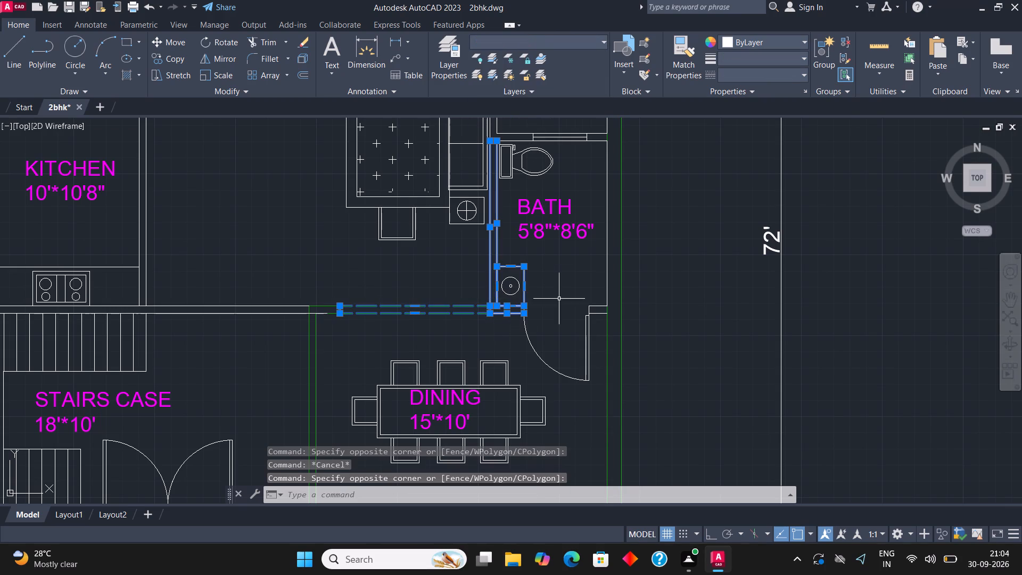
left_click(596, 318)
left_click(595, 299)
scroll(627, 293, "down", 1)
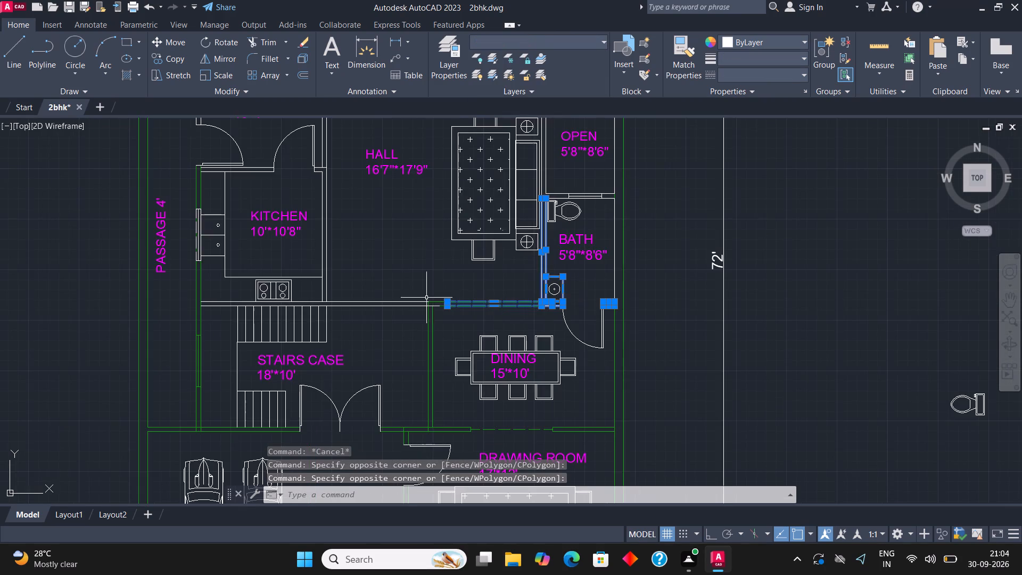
scroll(424, 295, "up", 1)
left_click(403, 326)
left_click(401, 278)
scroll(457, 315, "up", 1)
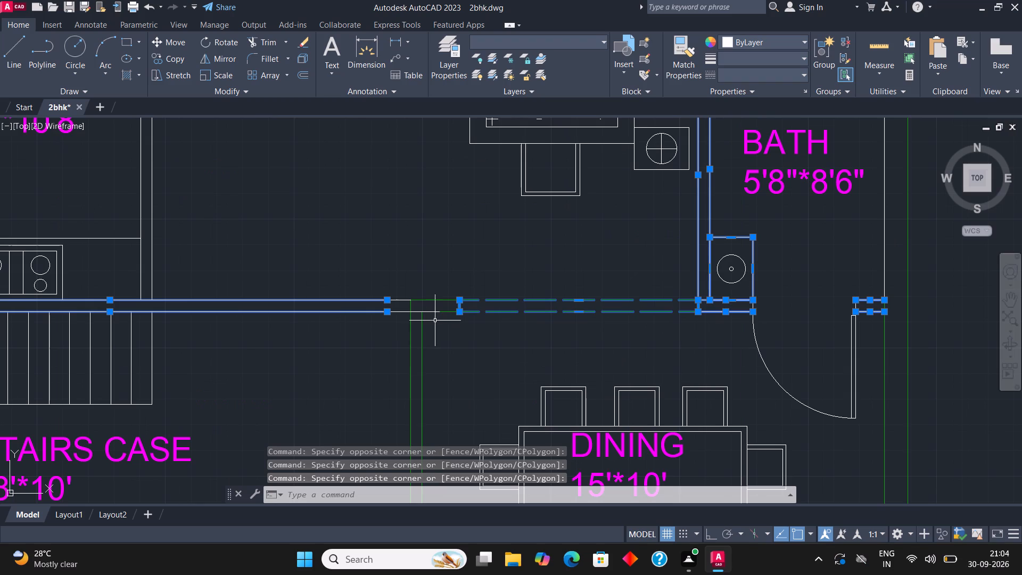
left_click(440, 323)
left_click(369, 274)
scroll(546, 283, "down", 2)
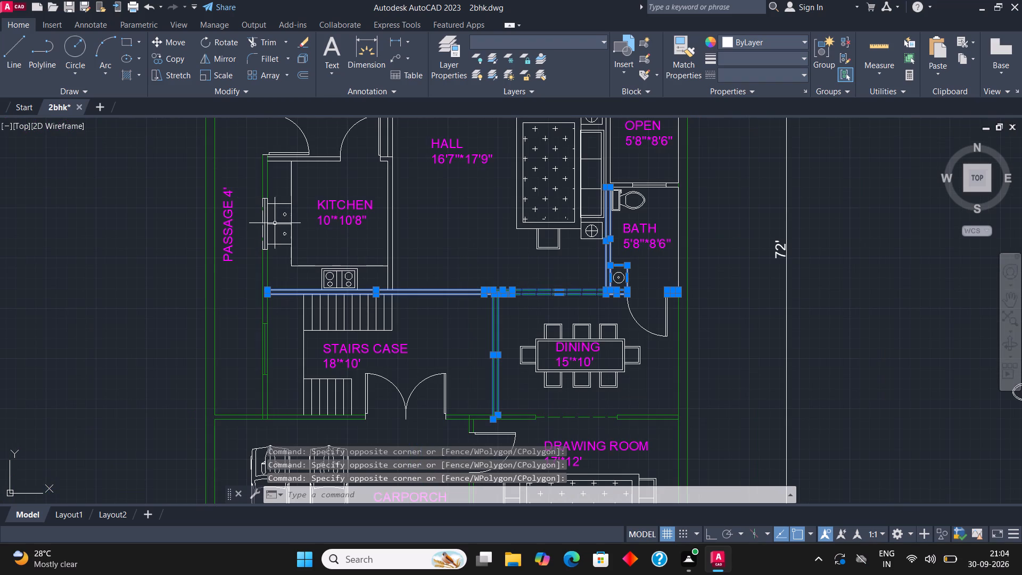
left_click(398, 249)
left_click(374, 240)
scroll(383, 310, "down", 1)
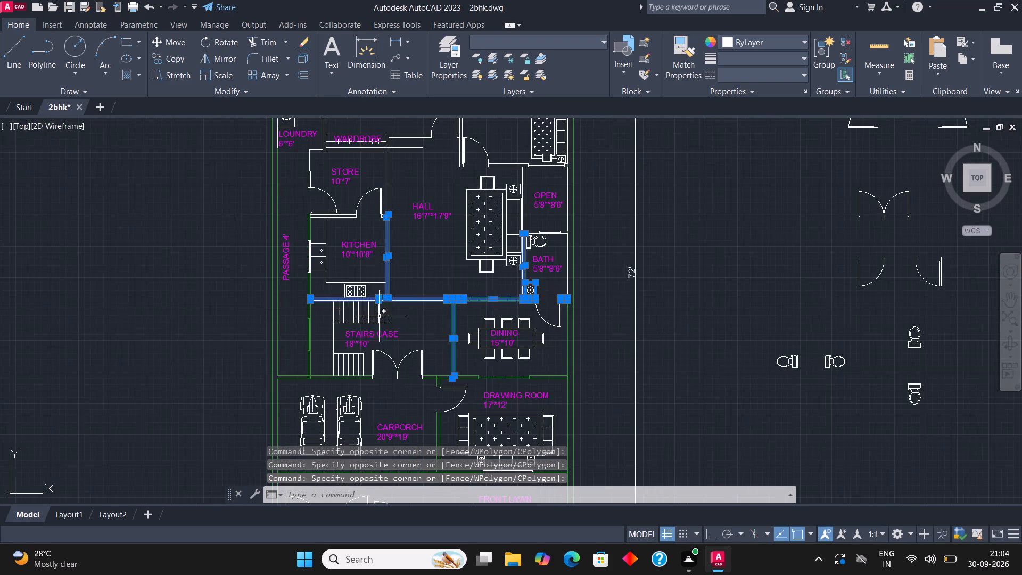
scroll(361, 339, "up", 2)
left_click(432, 310)
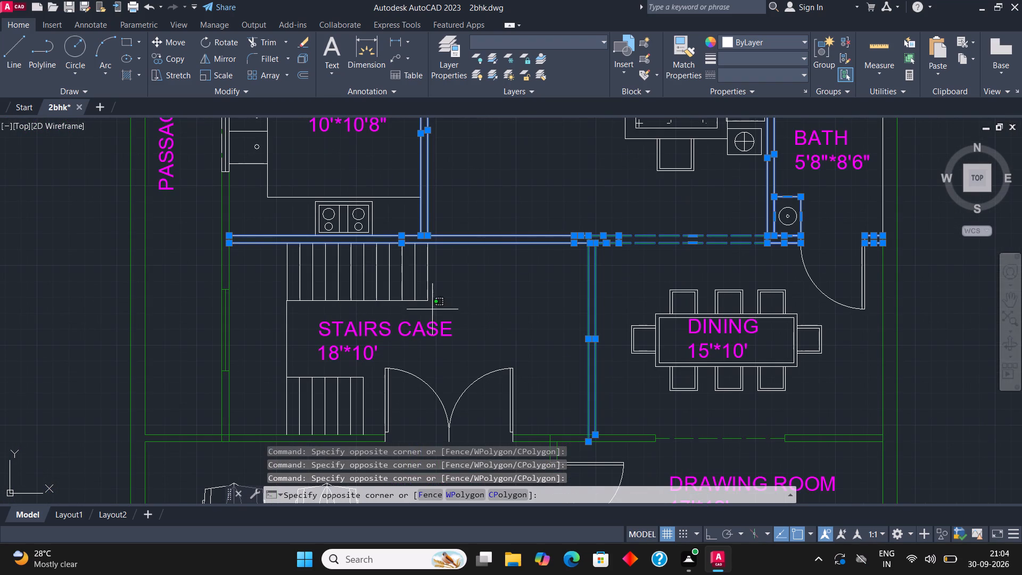
left_click(270, 253)
scroll(366, 259, "down", 1)
scroll(367, 348, "up", 2)
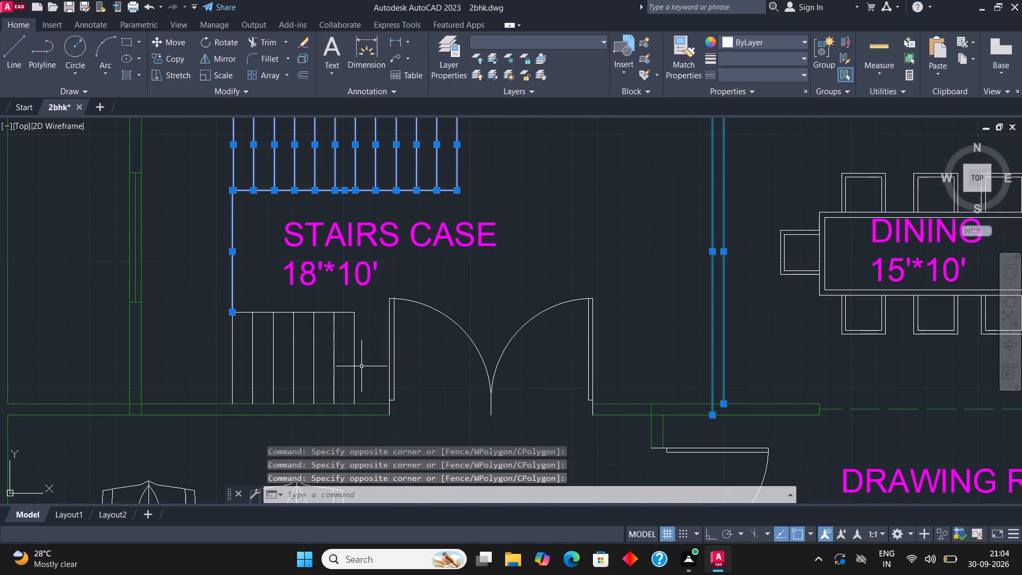
left_click(360, 369)
left_click(229, 307)
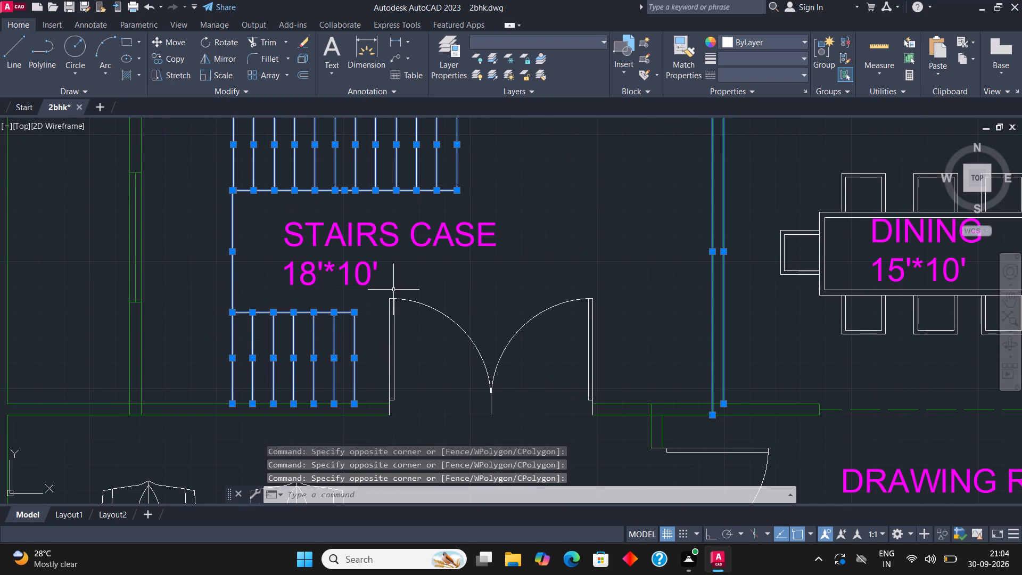
left_click(506, 37)
left_click(521, 121)
key("Escape")
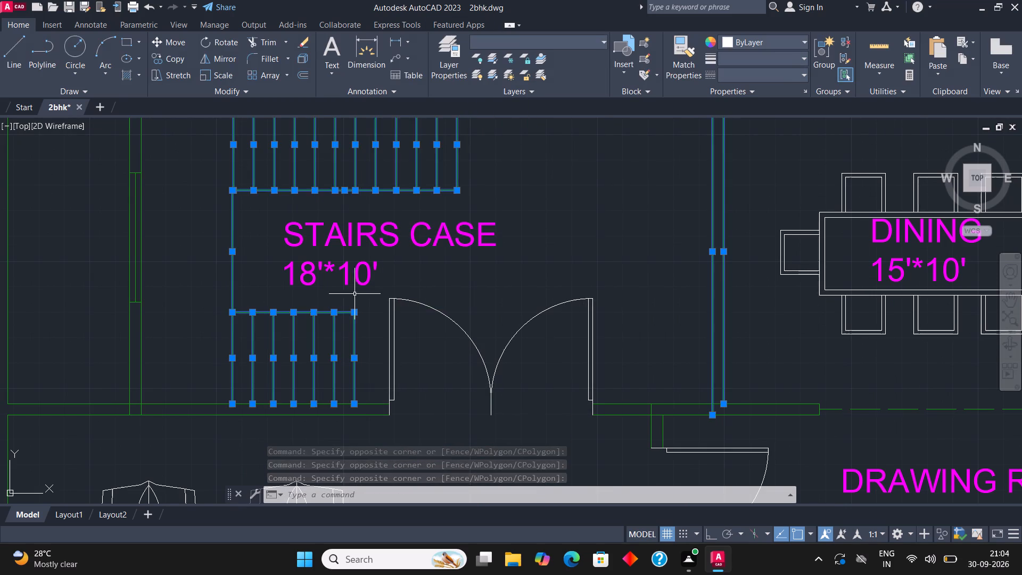
key("Escape")
Select the kitchen–store wall, the store–hall wall with its corner stub, and the kitchen window lines along PASSAGE 4'.
scroll(329, 301, "down", 2)
scroll(388, 348, "down", 1)
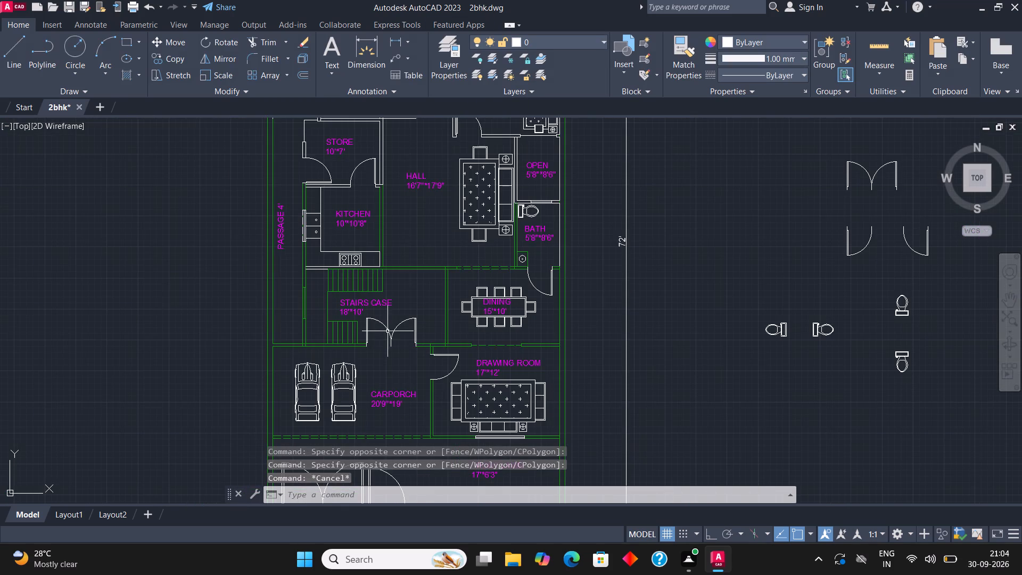
scroll(340, 167, "up", 2)
left_click(331, 241)
left_click(329, 205)
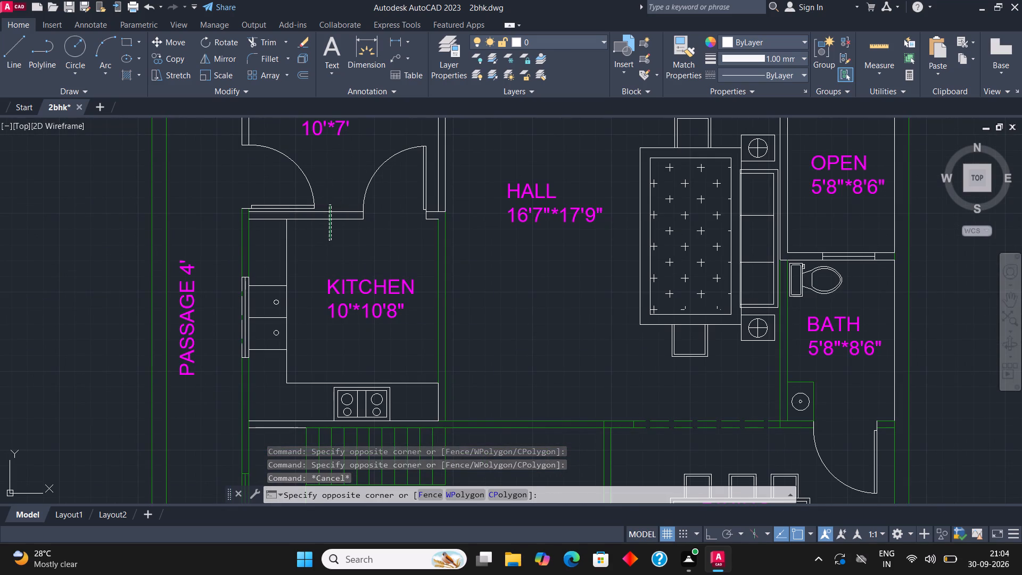
left_click(450, 223)
left_click(435, 202)
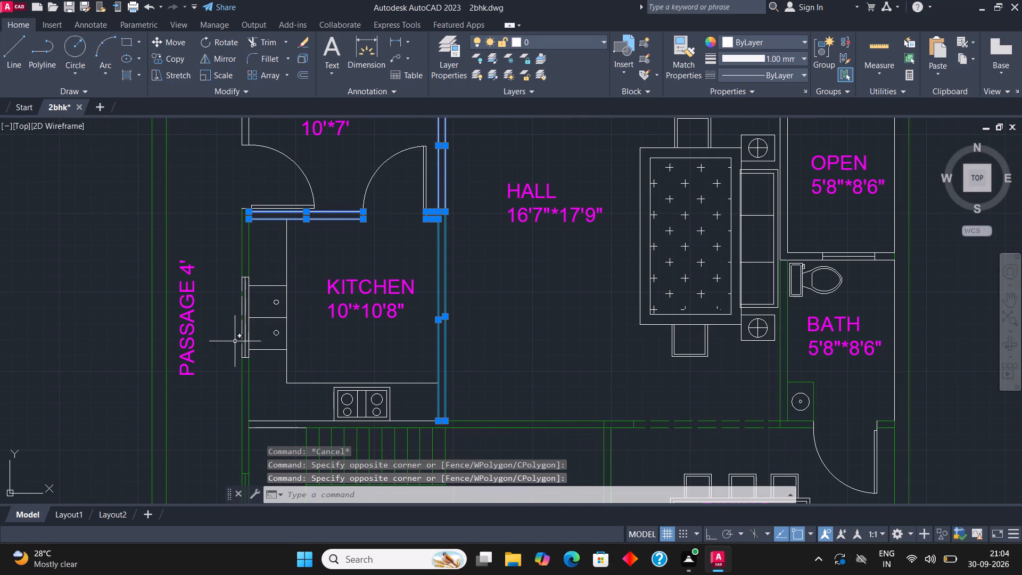
left_click(231, 356)
left_click(259, 268)
left_click(236, 371)
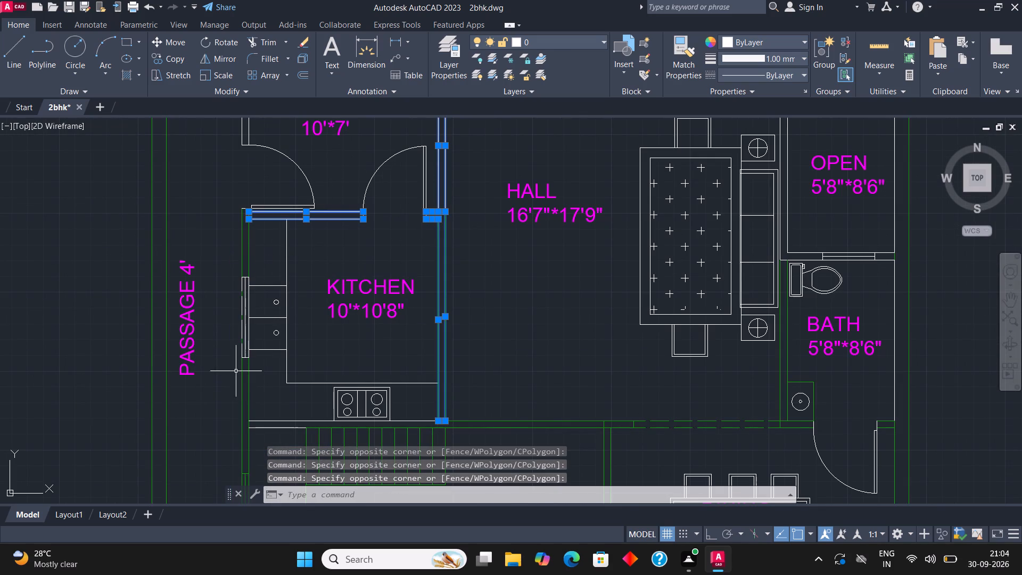
left_click(266, 247)
Add the store–wardrobe wall, LOUNDRY's side wall, the LOUNDRY–DRS wall, and the DRS and BATH 6'*8' walls beside the bedroom to the selection.
scroll(278, 351, "down", 2)
scroll(322, 231, "up", 2)
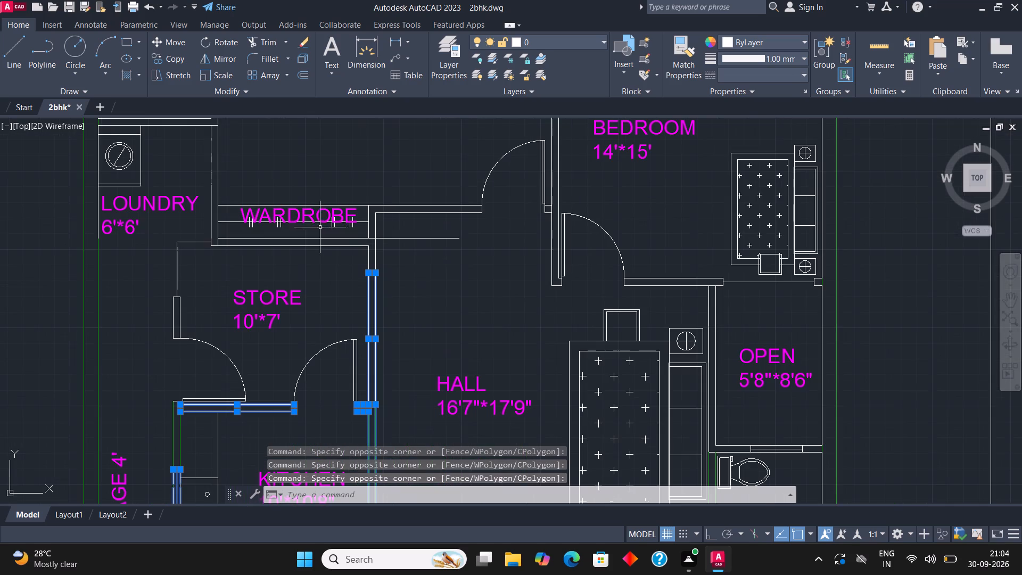
left_click(227, 259)
left_click(200, 232)
scroll(236, 308, "down", 1)
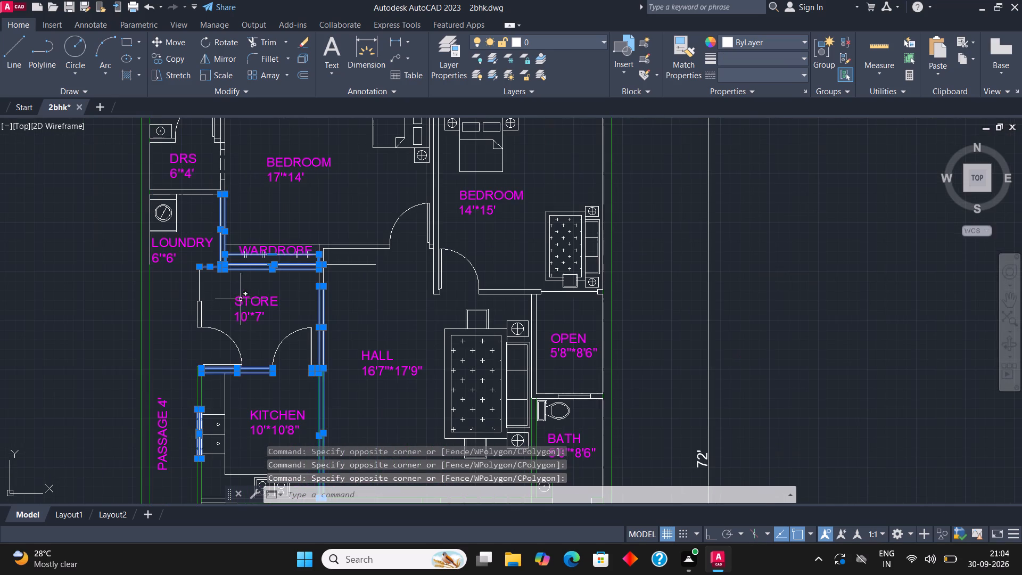
scroll(221, 194, "up", 2)
left_click(196, 213)
left_click(184, 177)
scroll(208, 354, "down", 3)
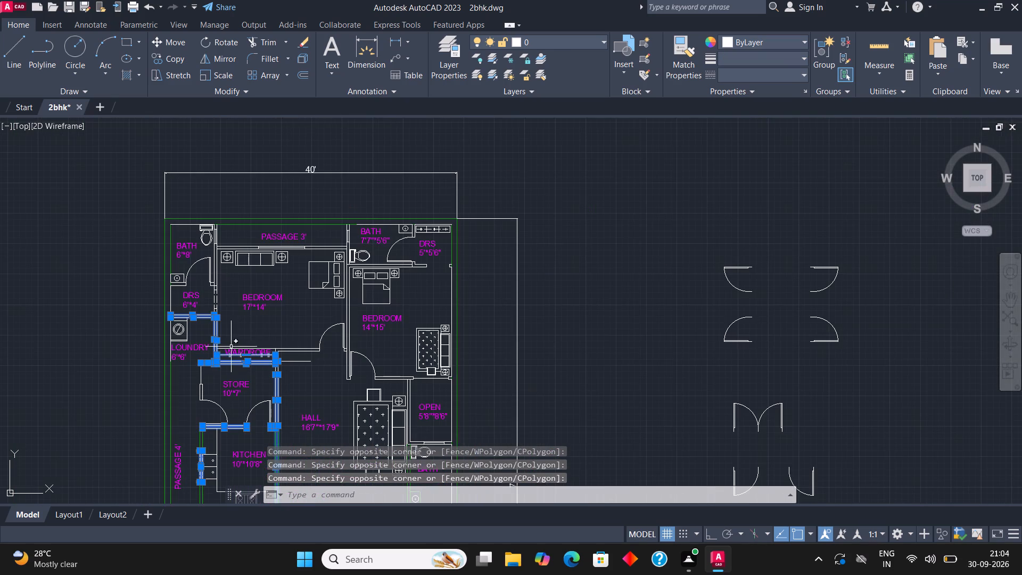
scroll(196, 281, "up", 3)
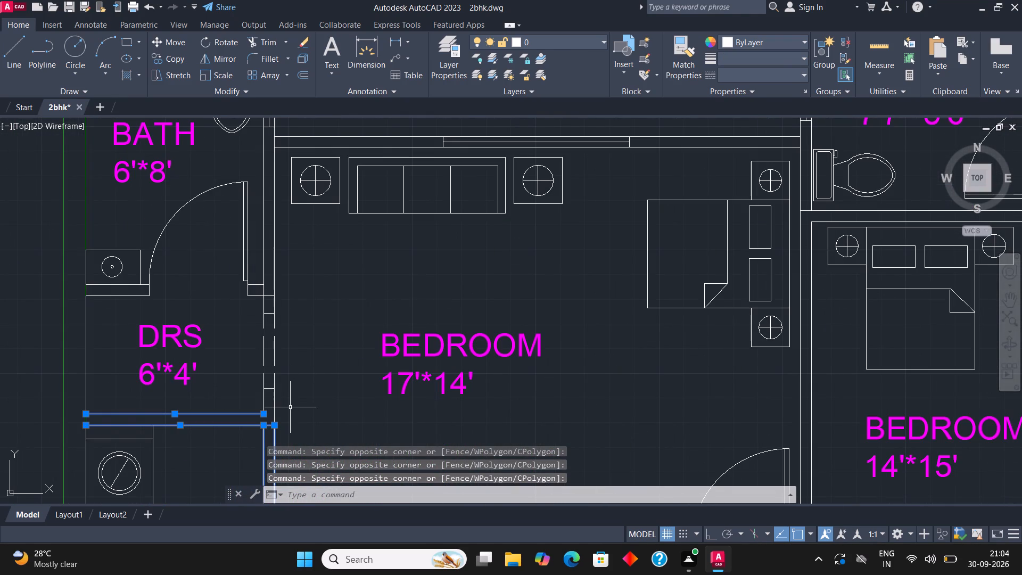
left_click(290, 407)
left_click(233, 299)
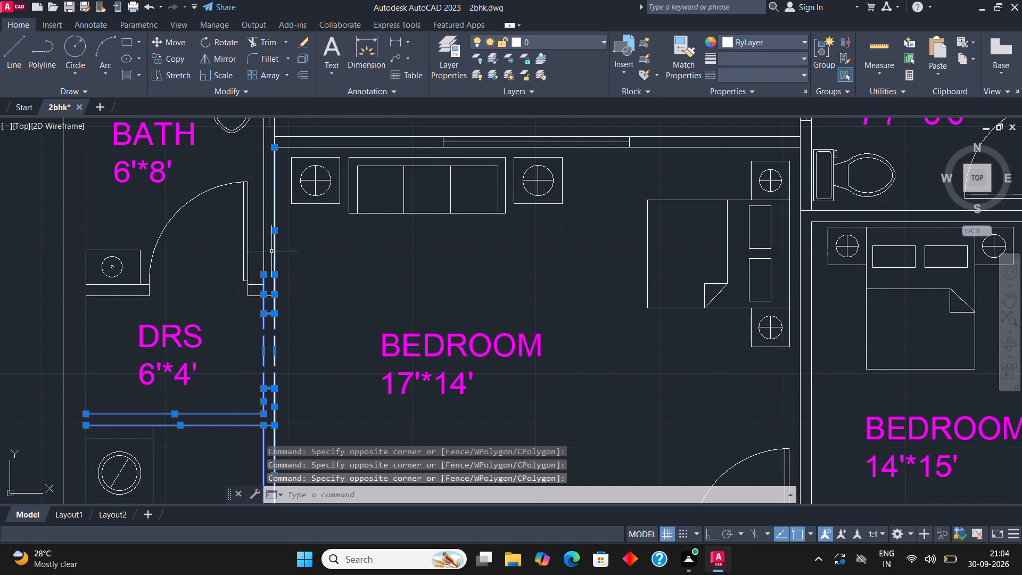
left_click(267, 242)
left_click(263, 239)
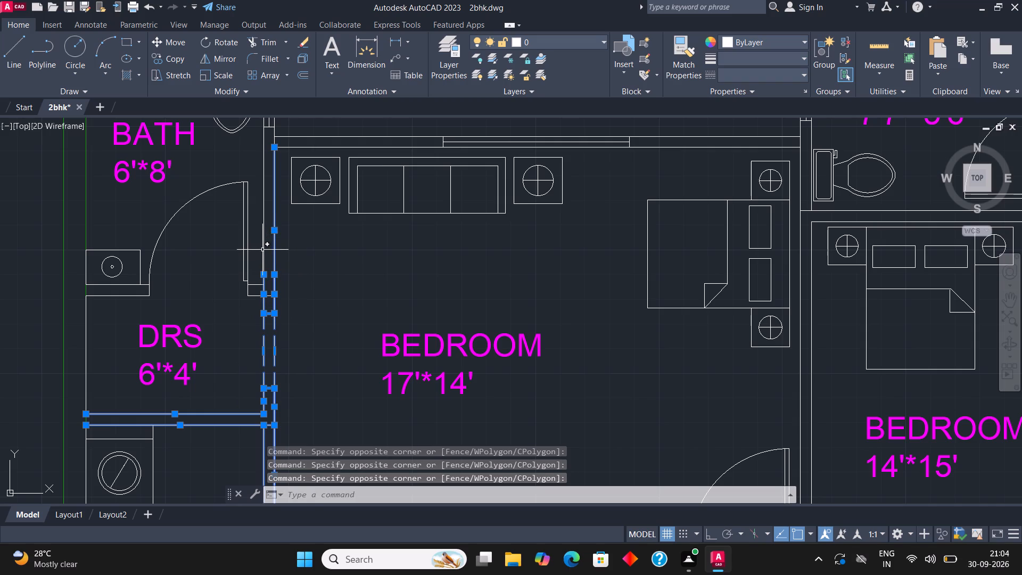
left_click(262, 250)
Add the plan's top wall lines, the DRS 6'*4' outer wall, the wall between the bedrooms, and PASSAGE 3' walls with their windows to the selection.
scroll(265, 293, "down", 2)
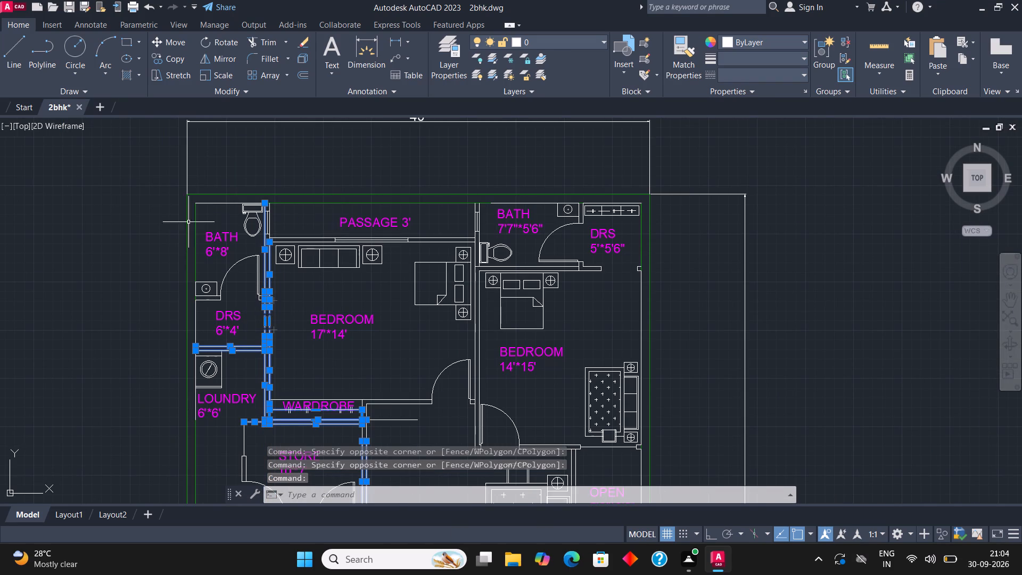
left_click(236, 213)
left_click(227, 168)
left_click(210, 338)
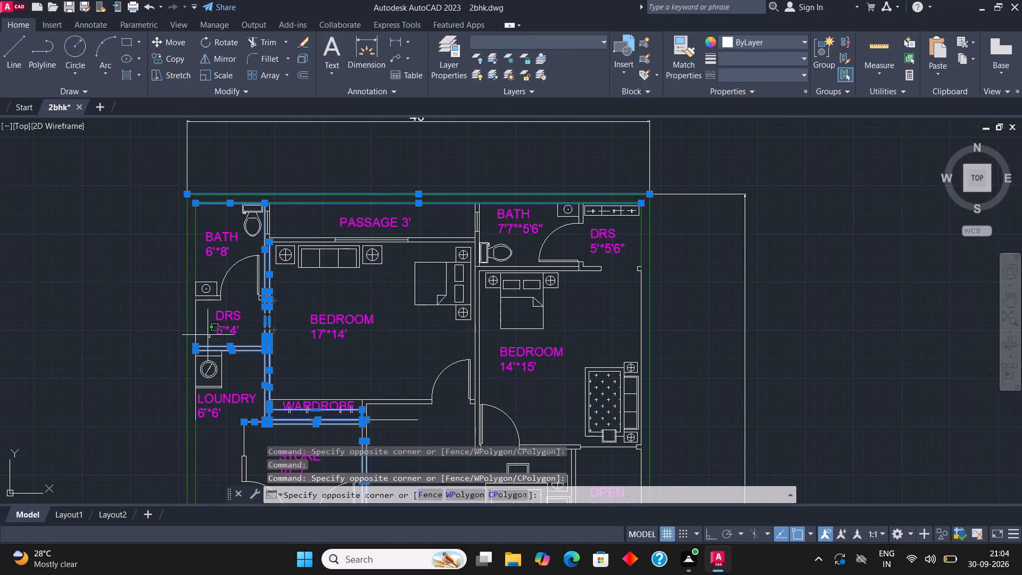
left_click(191, 316)
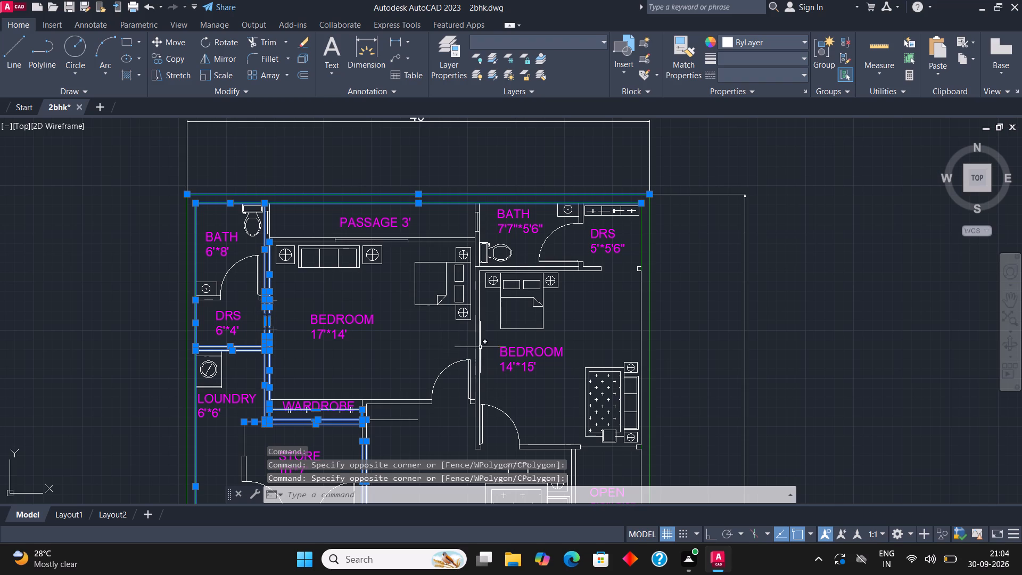
left_click(487, 341)
left_click(444, 331)
scroll(435, 253, "up", 1)
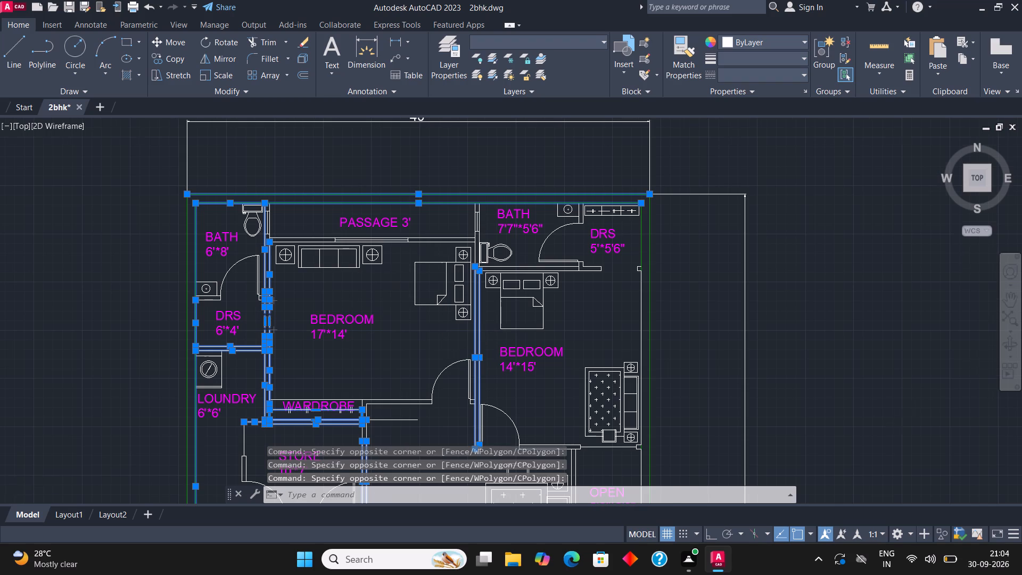
left_click(414, 251)
left_click(373, 224)
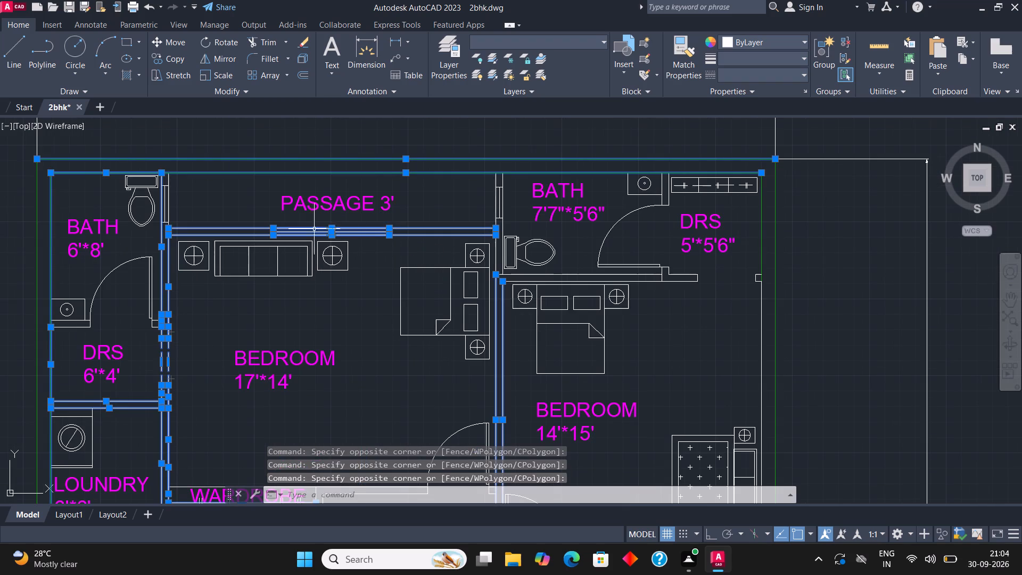
scroll(525, 213, "up", 1)
left_click(497, 226)
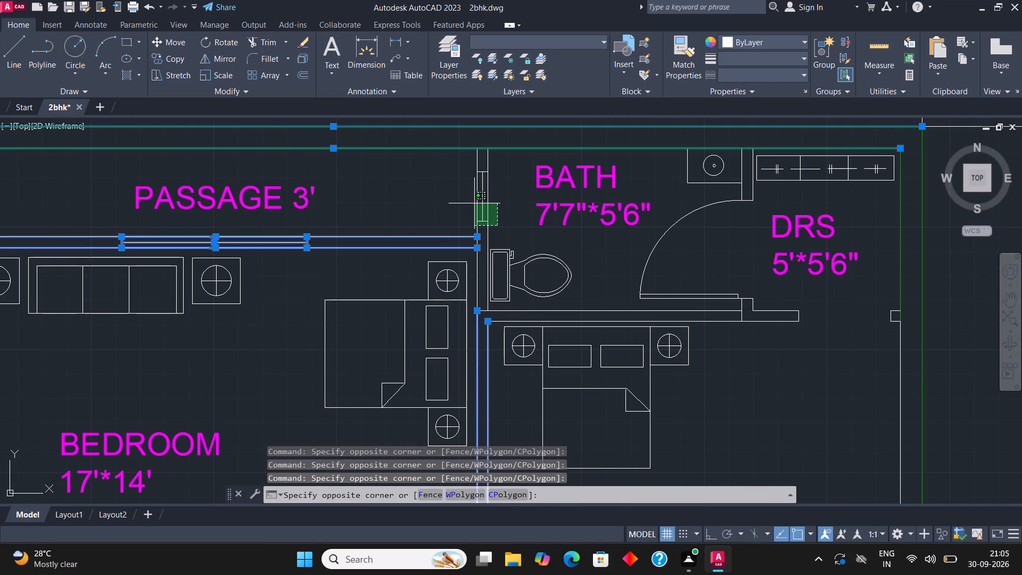
left_click(452, 163)
Add BATH 7'7"*5'6"'s bedroom and DRS walls and the outer-wall stub to the selection, and move all selected lines to the WALL layer.
scroll(369, 212, "down", 1)
scroll(334, 271, "down", 1)
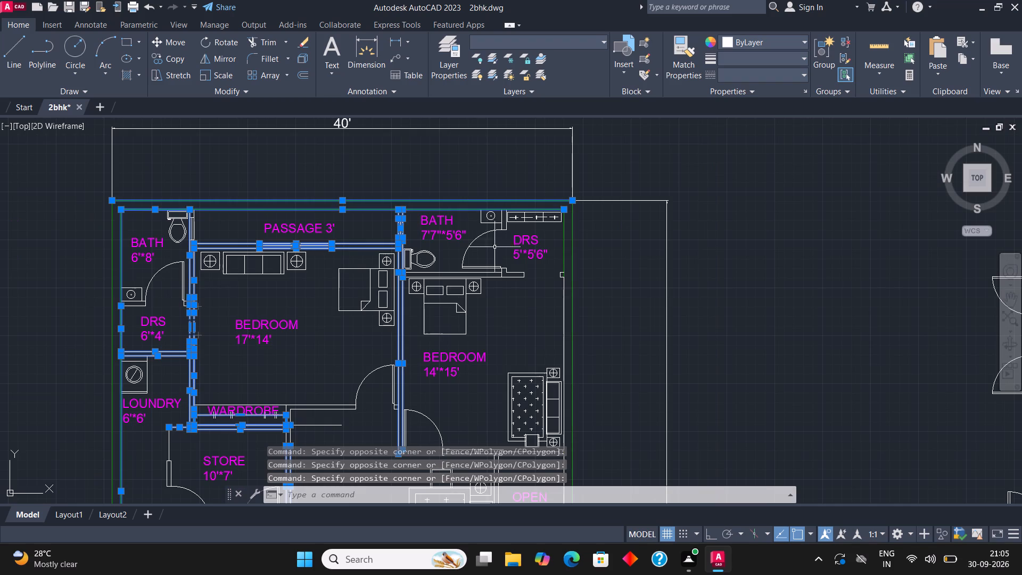
scroll(497, 251, "up", 3)
left_click(544, 371)
left_click(493, 328)
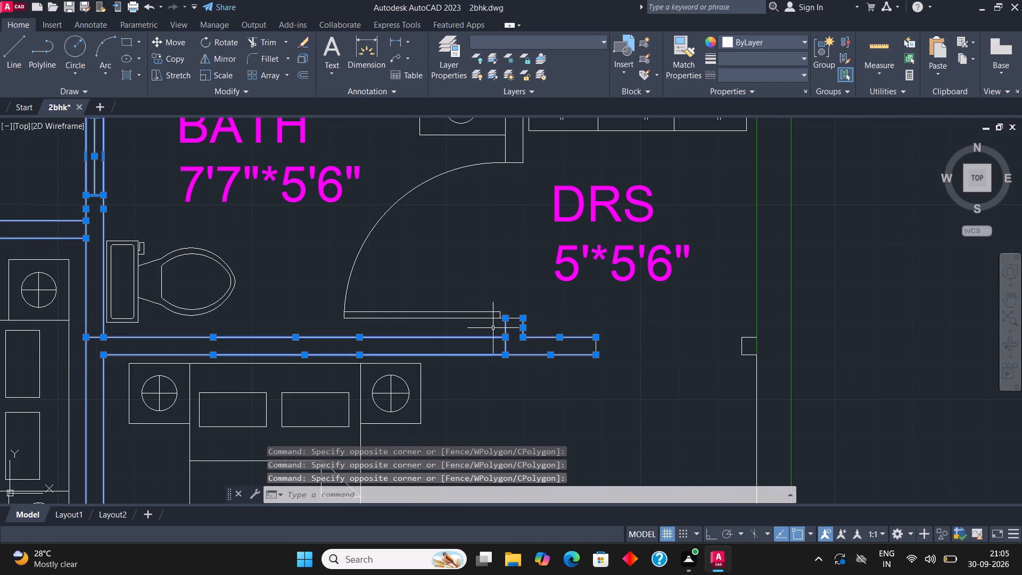
scroll(469, 319, "down", 2)
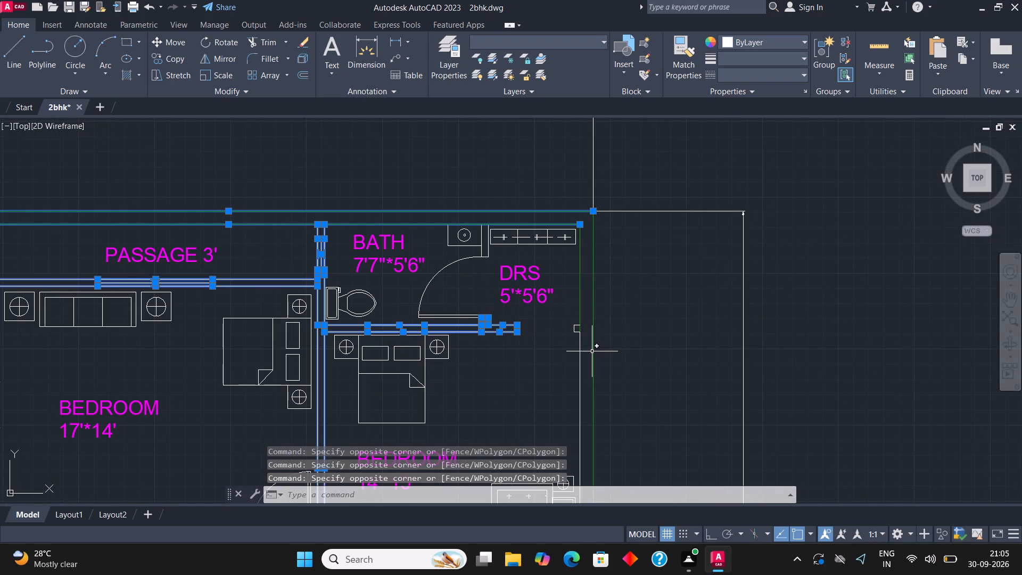
left_click(590, 362)
left_click(563, 306)
scroll(489, 227, "up", 1)
left_click(491, 271)
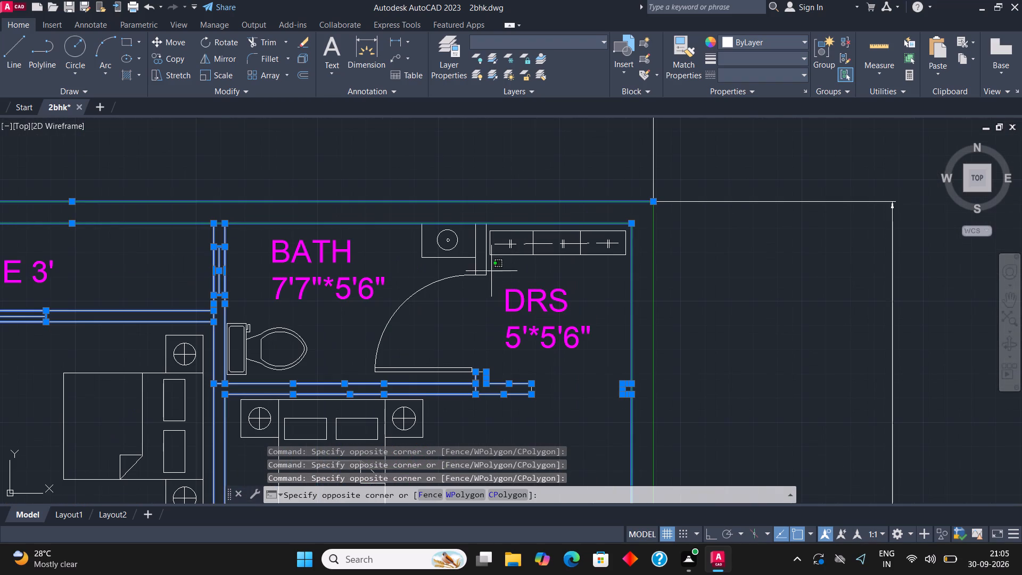
left_click(465, 265)
left_click(514, 43)
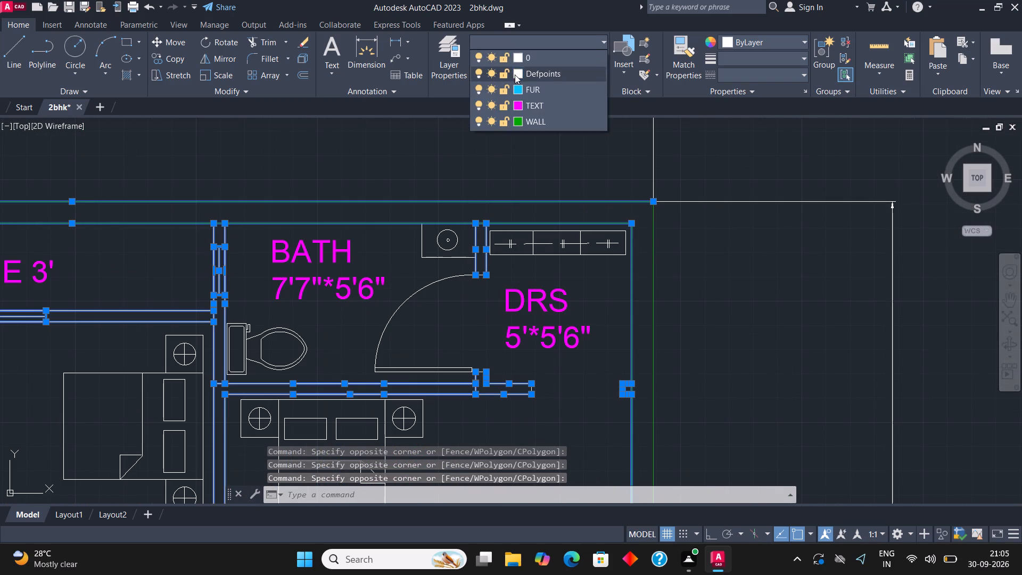
left_click(529, 125)
key("Escape")
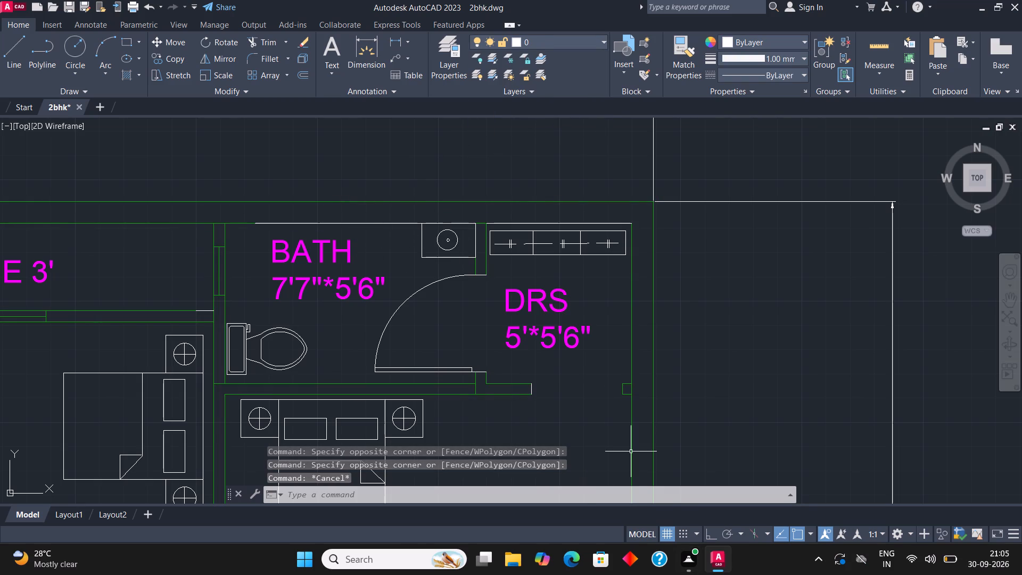
Move the inner top wall line of BATH 7'7"*5'6" to the WALL layer.
scroll(398, 210, "up", 2)
left_click(373, 270)
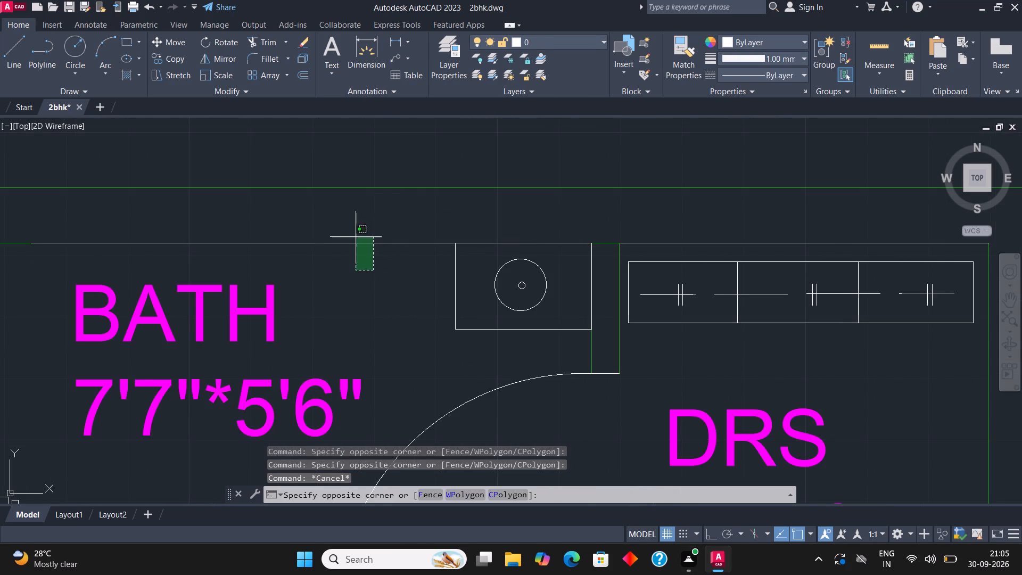
left_click(343, 218)
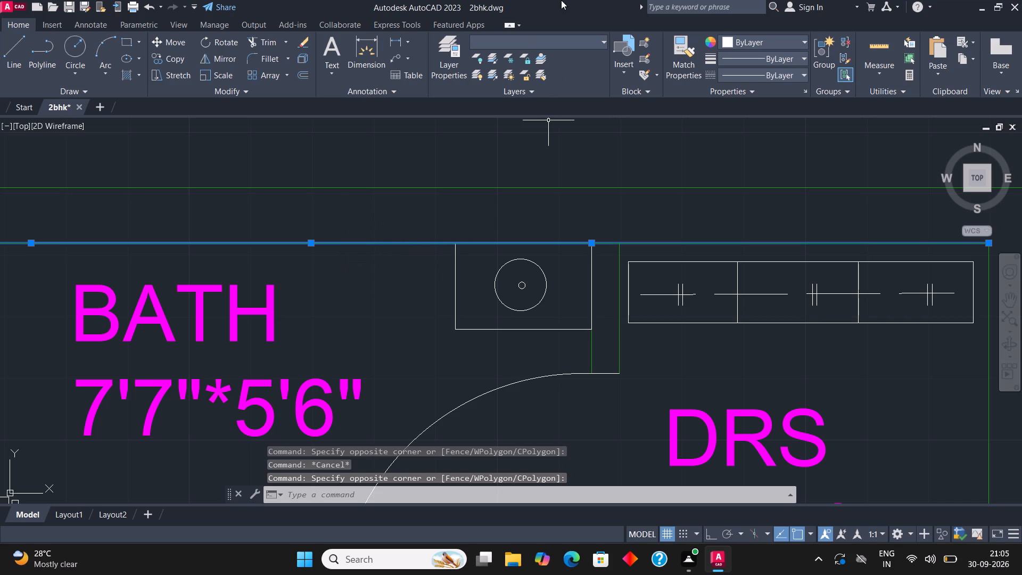
left_click(538, 40)
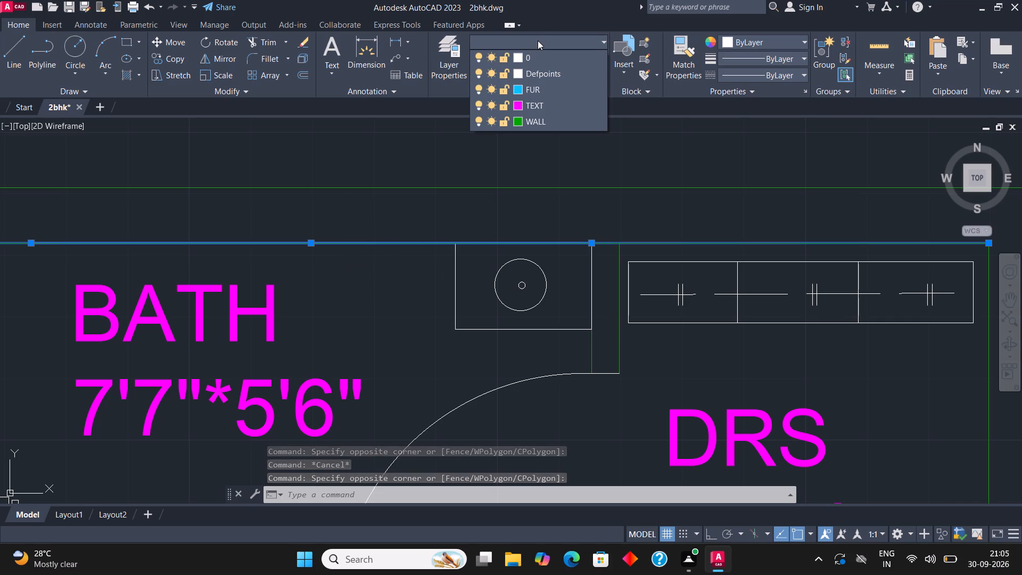
left_click(530, 128)
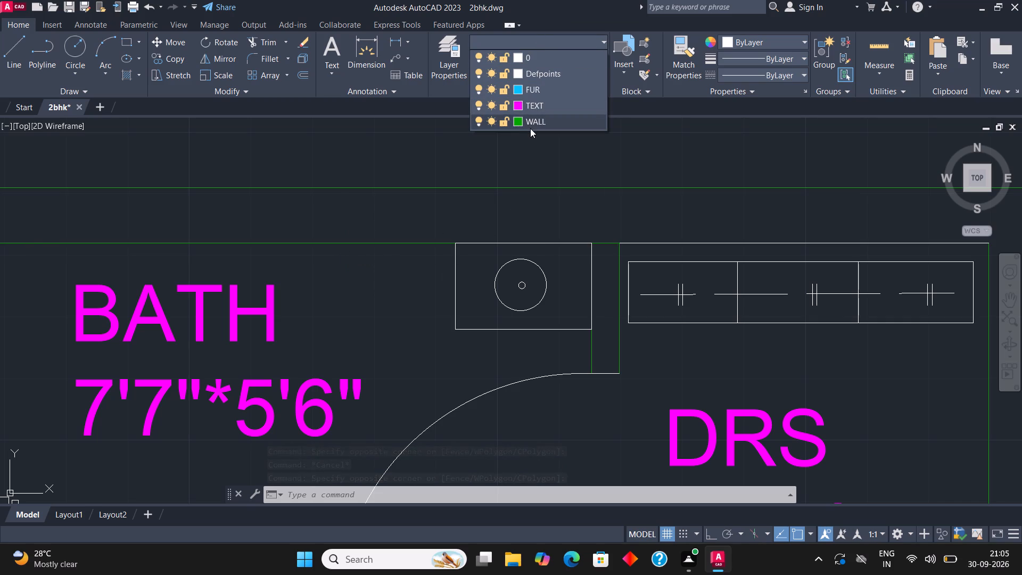
key("Escape")
Select the wall stub between DRS 5'*5'6" and BEDROOM 14'*15', including its end line, and move it to the WALL layer.
scroll(510, 152, "down", 1)
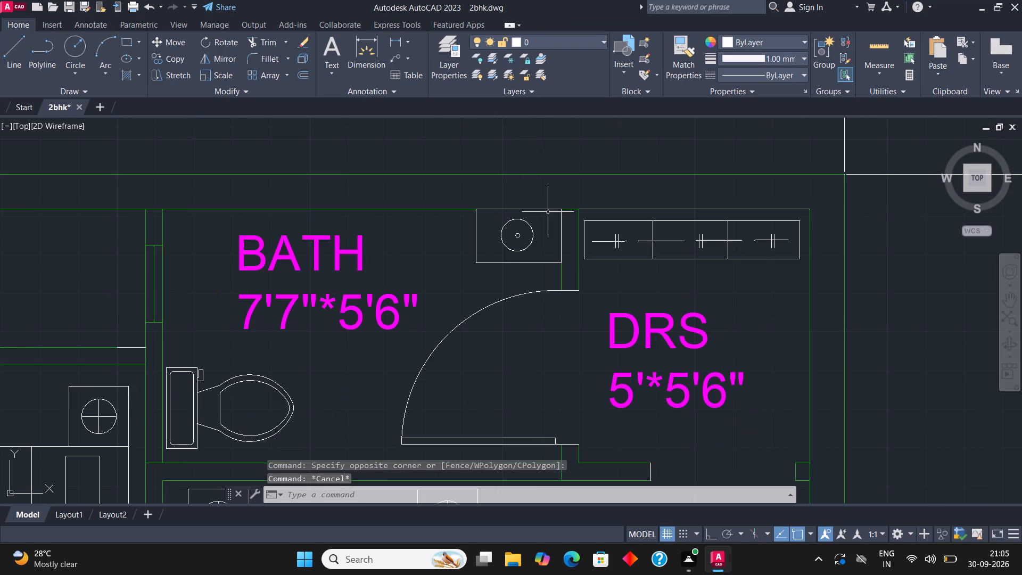
scroll(515, 180, "down", 2)
scroll(562, 304, "up", 2)
left_click(603, 295)
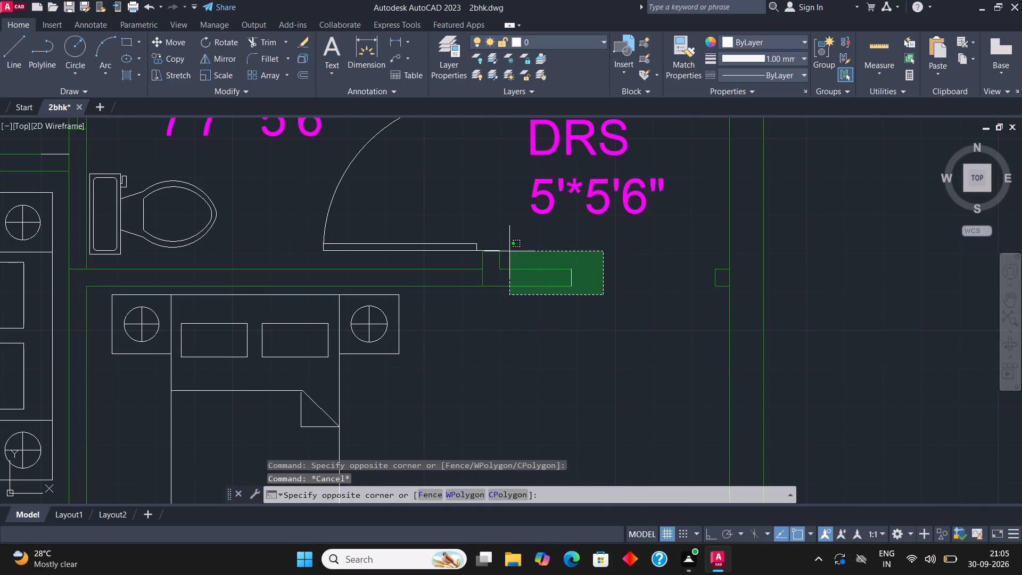
left_click(490, 241)
key("Escape")
left_click(585, 295)
left_click(551, 244)
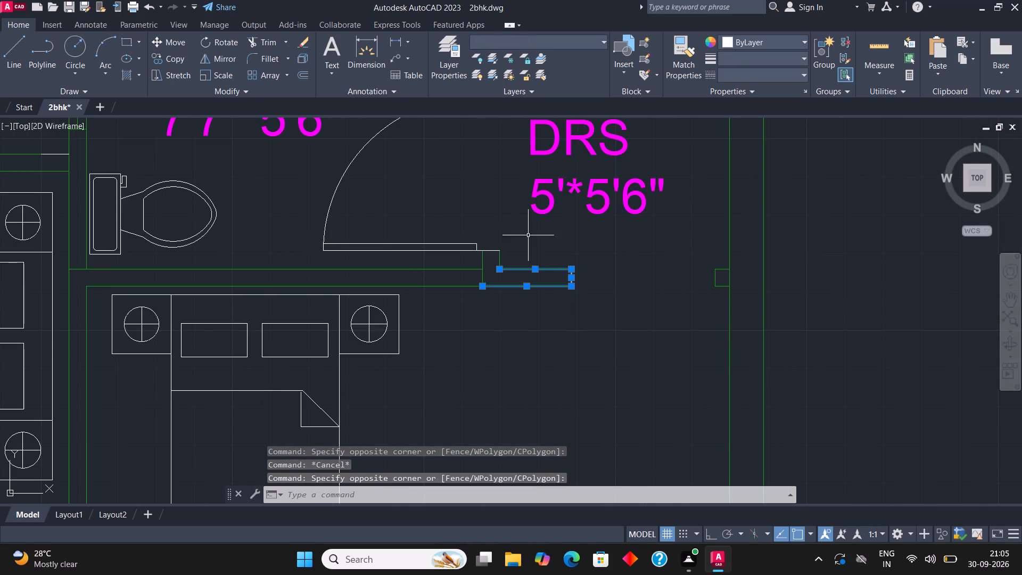
left_click(510, 45)
left_click(534, 124)
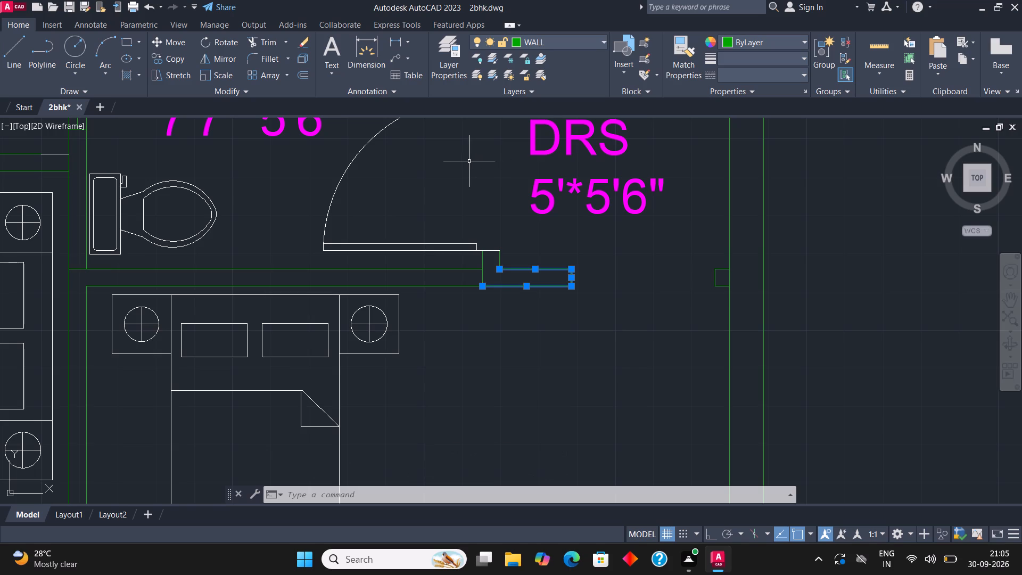
Add the short end piece of the PASSAGE 3' wall beside BATH 7'7"*5'6" to the selection and move it to the WALL layer.
scroll(447, 147, "down", 1)
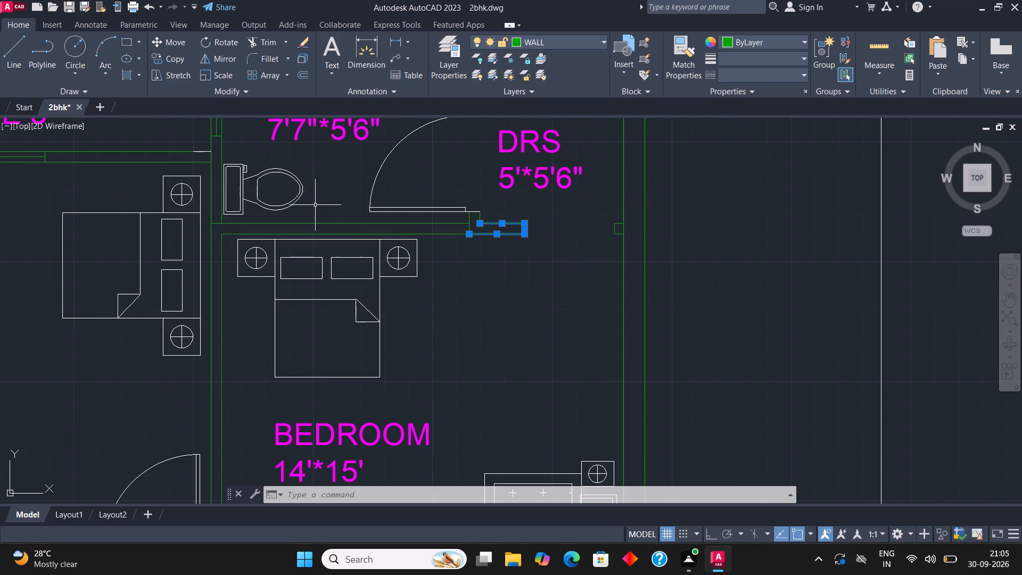
scroll(319, 212, "down", 1)
scroll(360, 247, "down", 1)
scroll(381, 178, "up", 2)
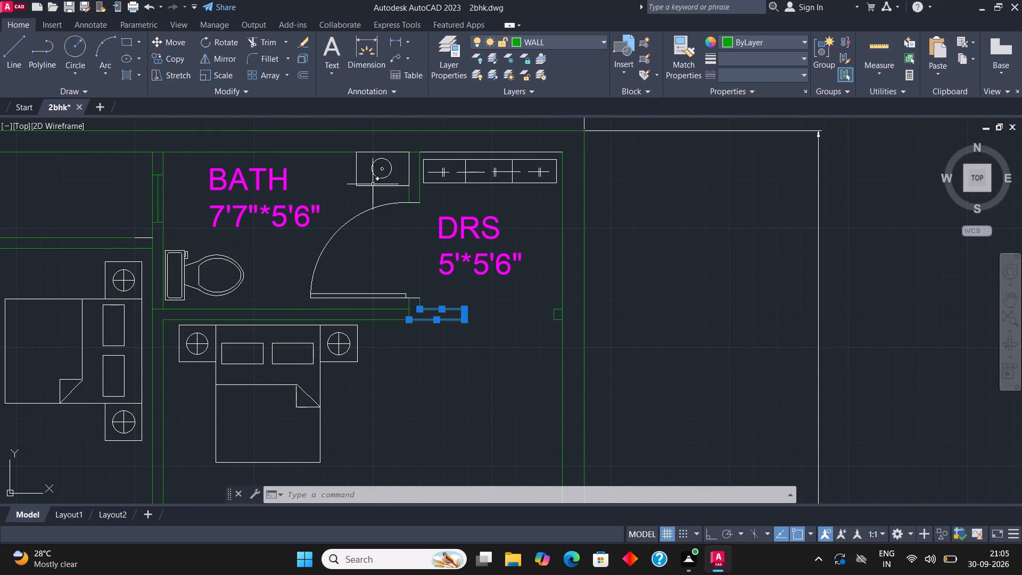
left_click(146, 241)
left_click(139, 231)
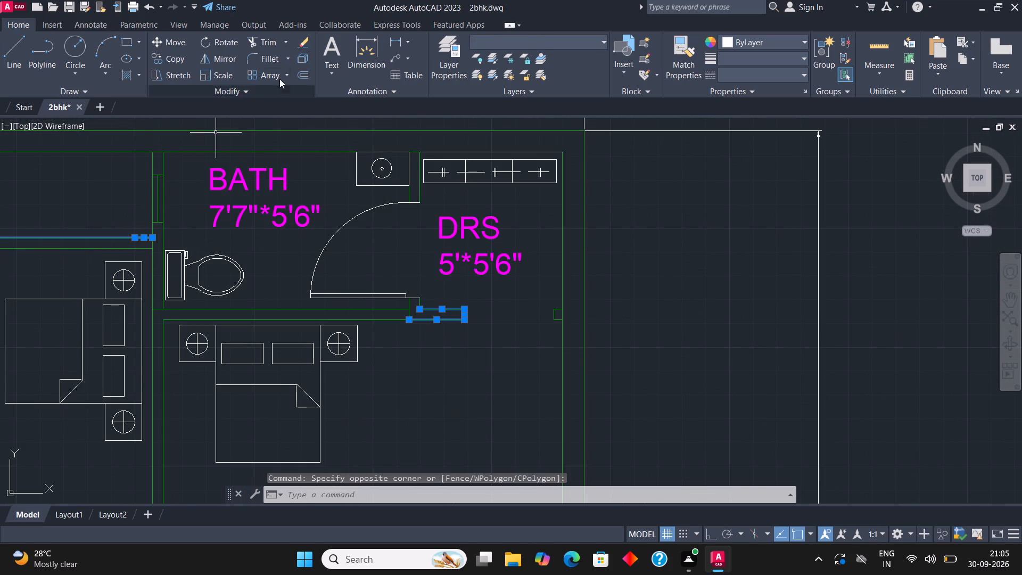
left_click(497, 42)
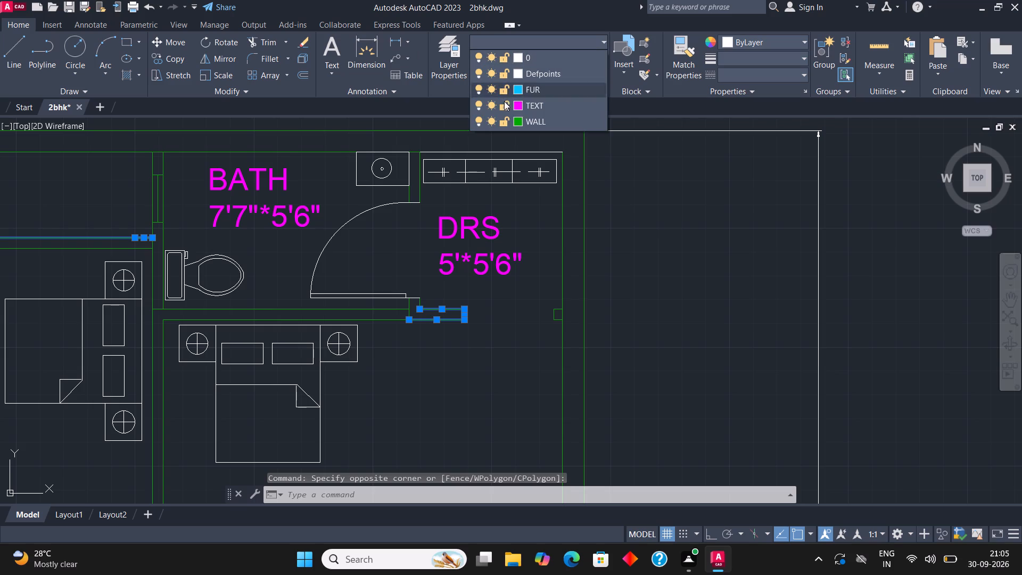
left_click(525, 123)
key("Escape")
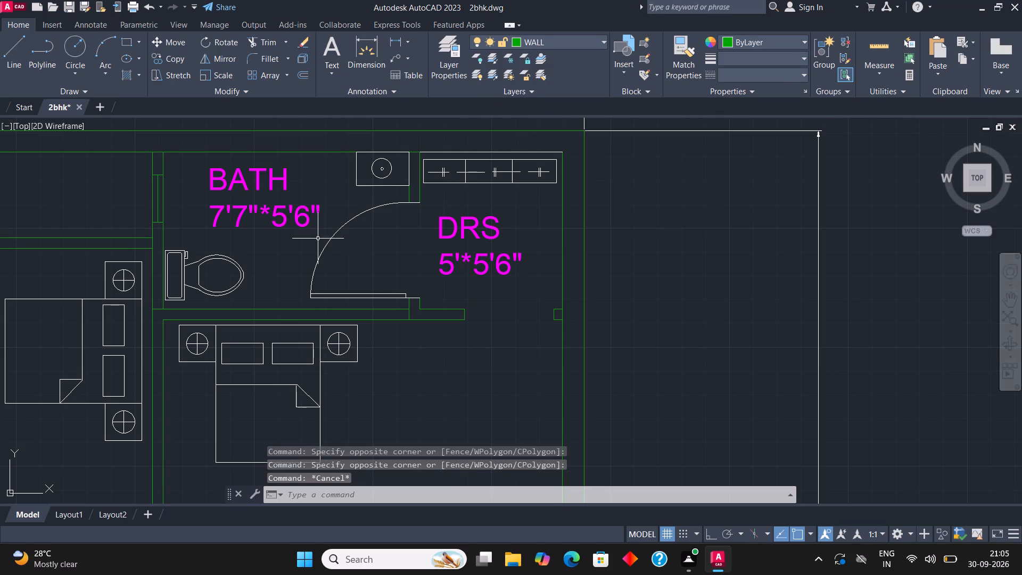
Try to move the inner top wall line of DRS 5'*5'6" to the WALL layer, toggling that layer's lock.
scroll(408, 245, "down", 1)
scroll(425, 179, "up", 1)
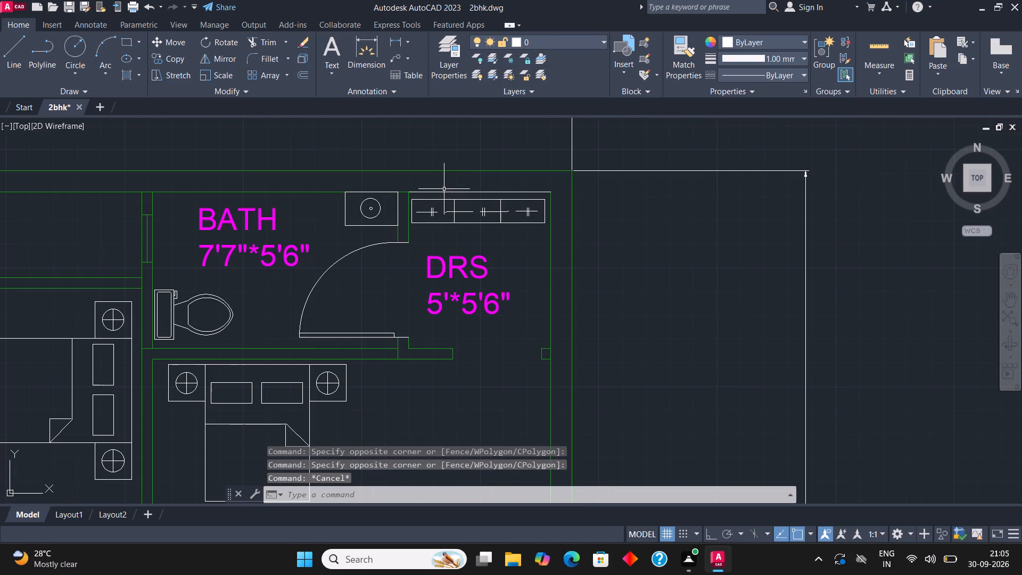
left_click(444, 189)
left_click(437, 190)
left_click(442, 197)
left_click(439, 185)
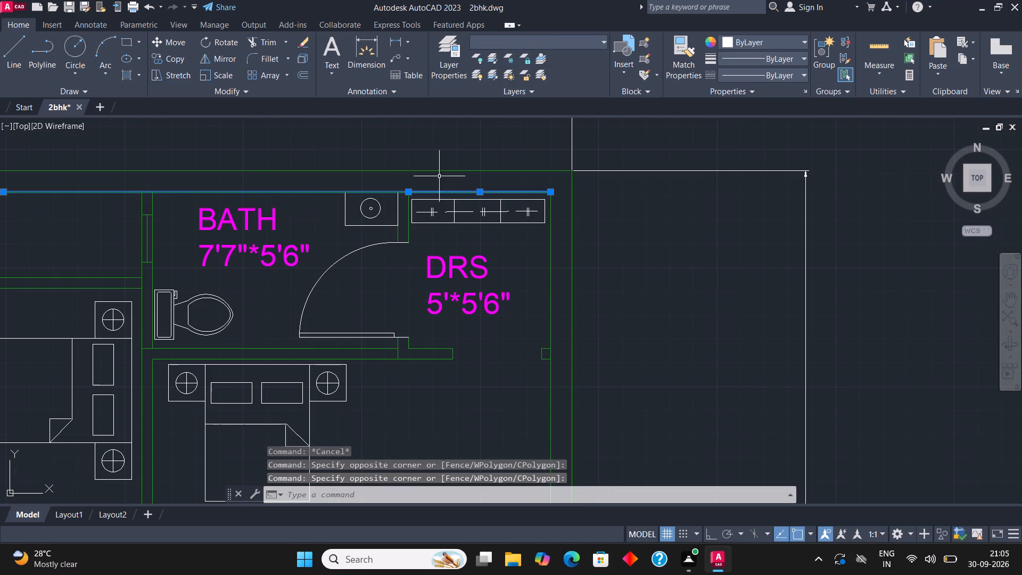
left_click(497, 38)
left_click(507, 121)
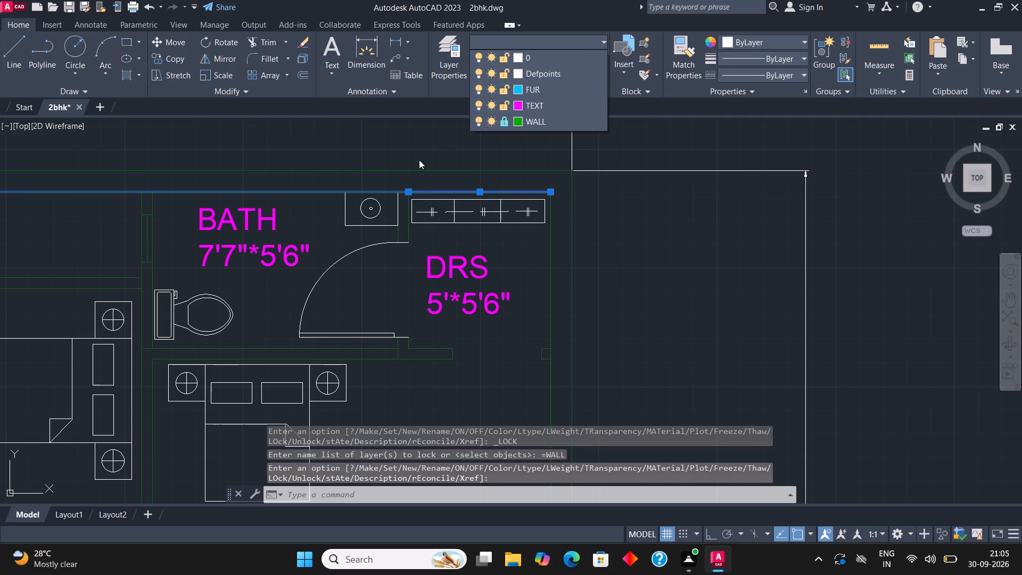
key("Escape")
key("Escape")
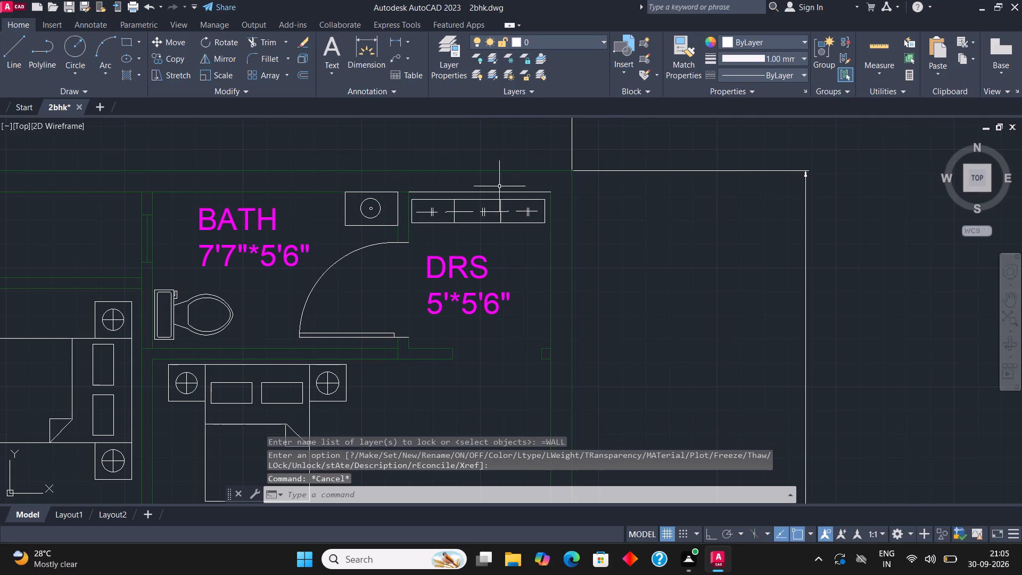
Move the inner top wall line above the DRS 5'*5'6" wardrobe to the WALL layer.
scroll(493, 188, "up", 3)
left_click(466, 203)
left_click(433, 214)
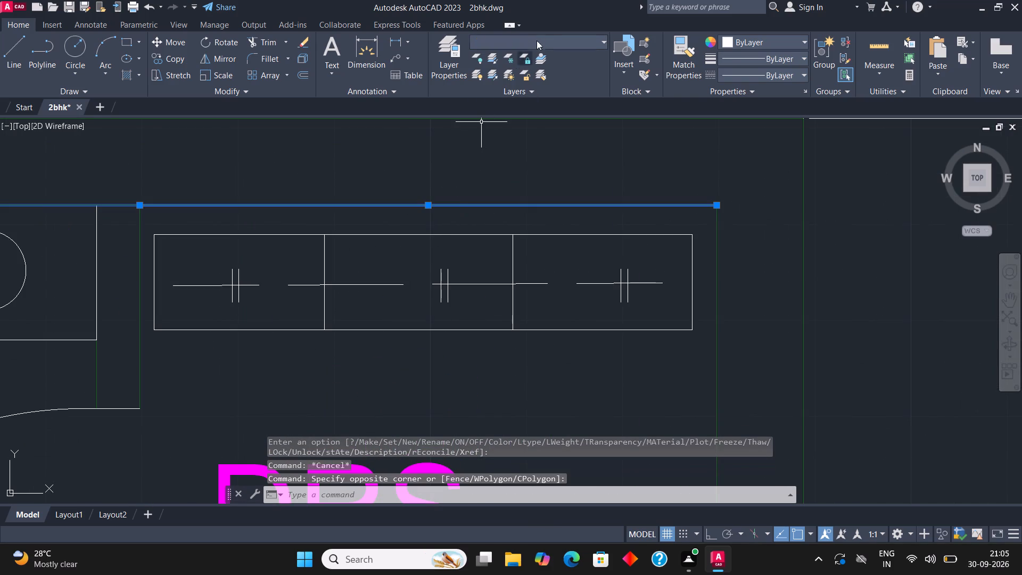
left_click(540, 43)
left_click(539, 120)
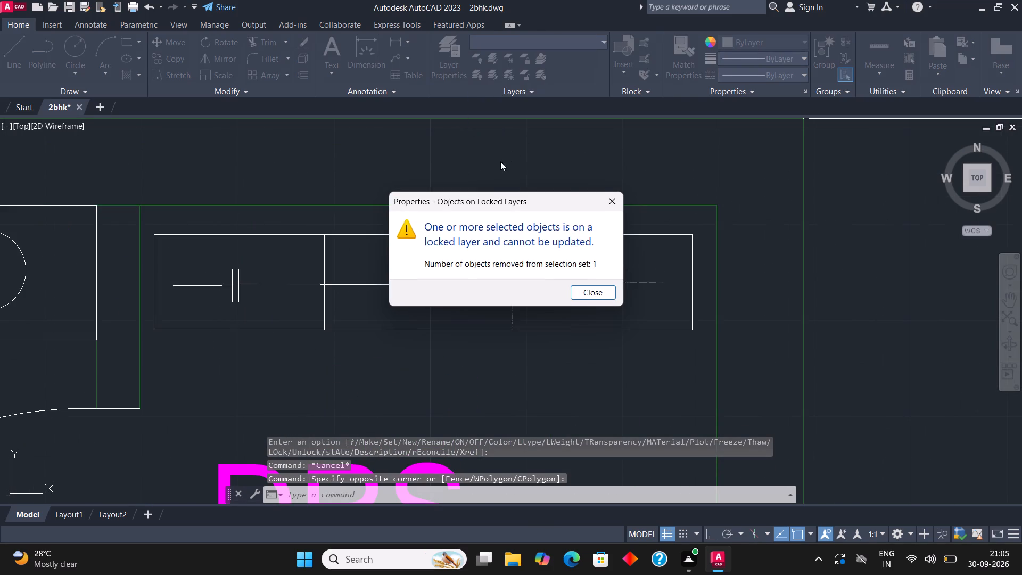
left_click(611, 198)
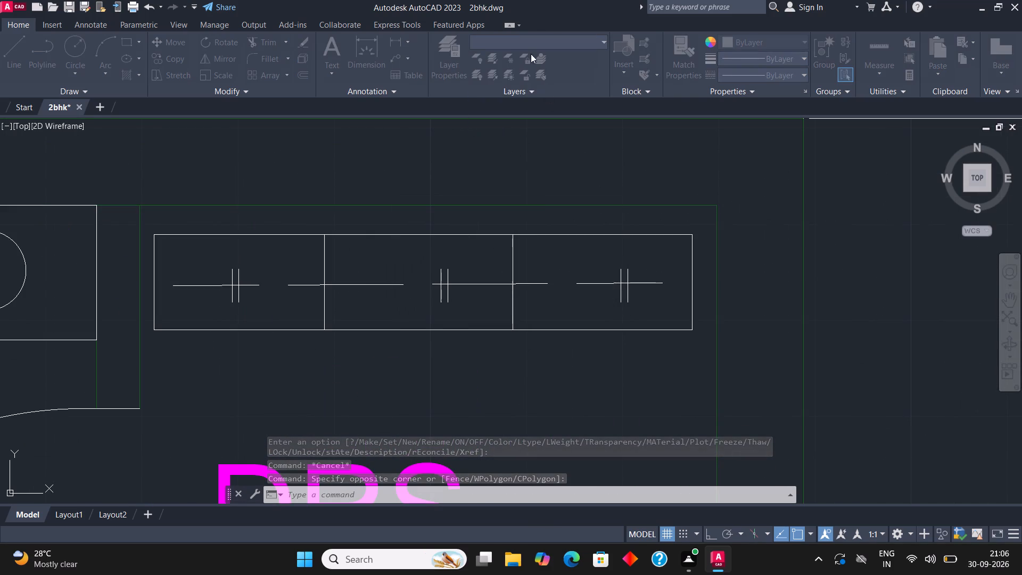
Unlock the WALL layer and clear the selection.
left_click(502, 40)
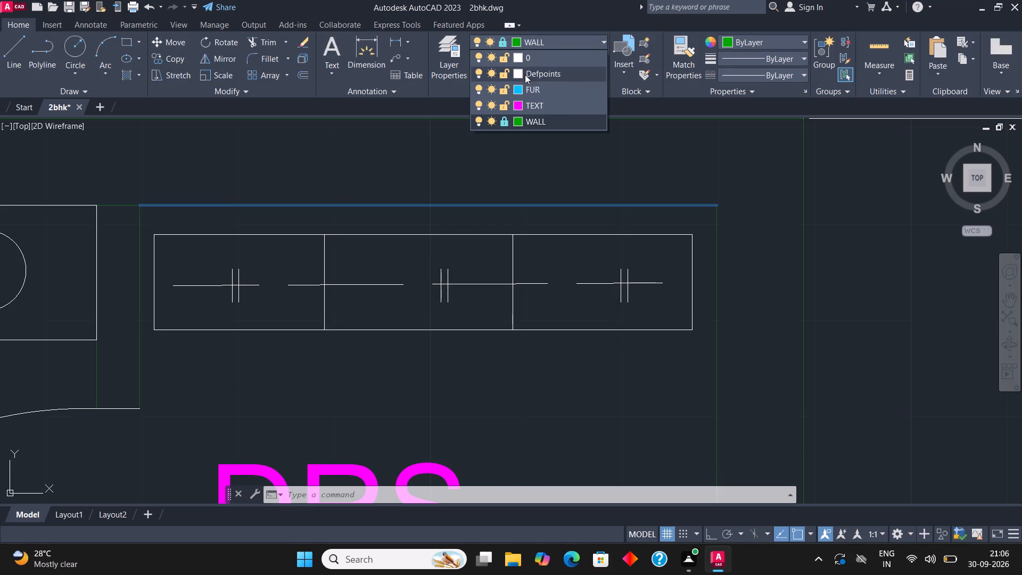
left_click(500, 117)
key("space")
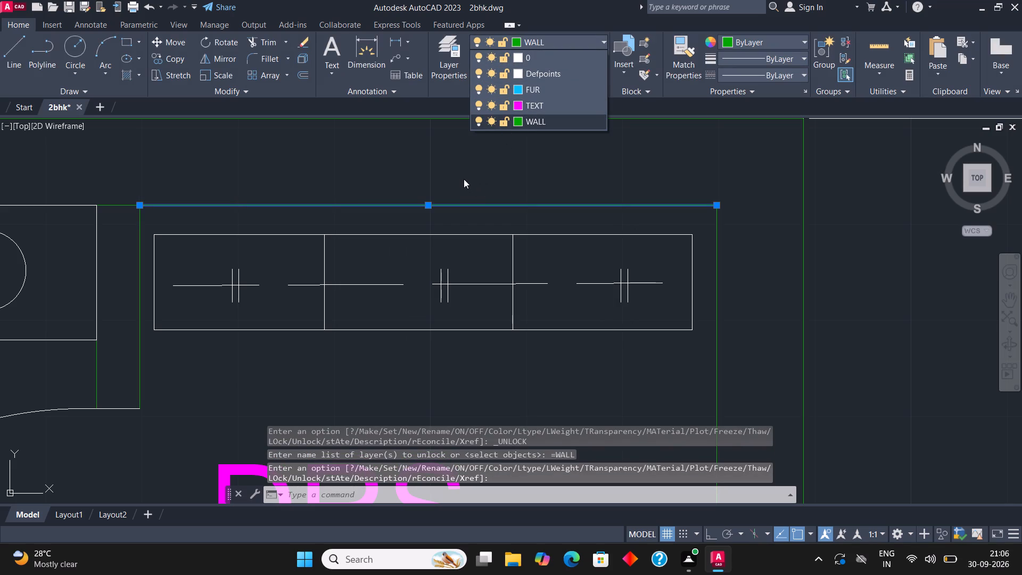
key("Escape")
scroll(446, 220, "down", 2)
key("Escape")
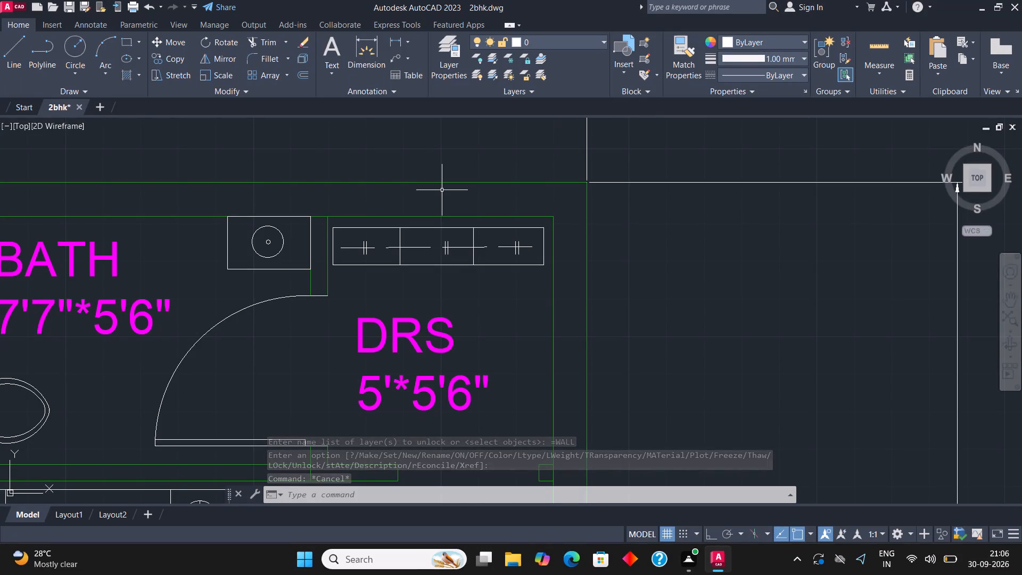
Select the WARDROBE outline, the BEDROOM 17'*14' wall up to its door and the STORE–HALL wall, and move them to the WALL layer.
scroll(442, 219, "down", 3)
scroll(500, 186, "down", 1)
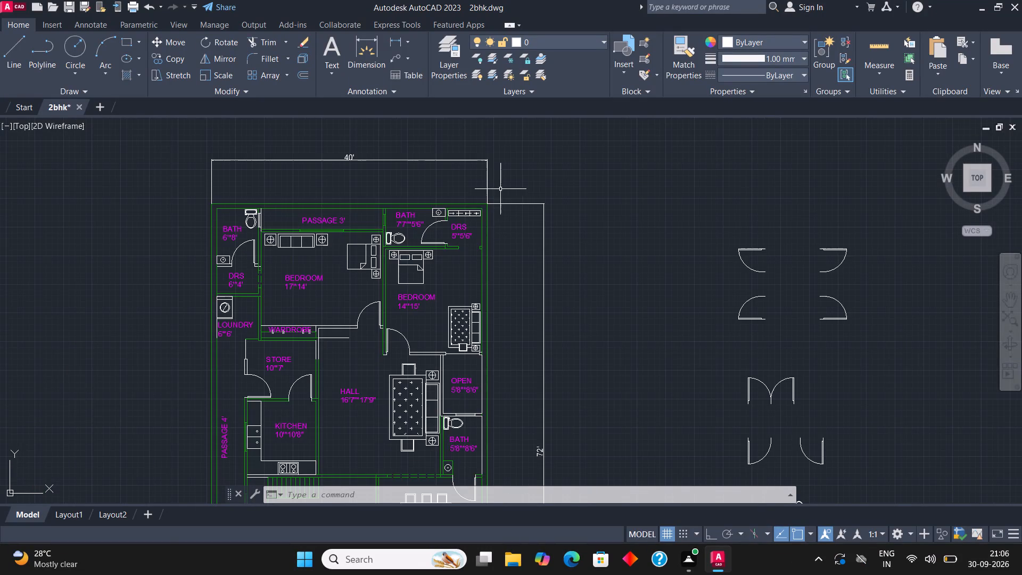
scroll(383, 276, "up", 1)
scroll(296, 370, "up", 2)
left_click(268, 371)
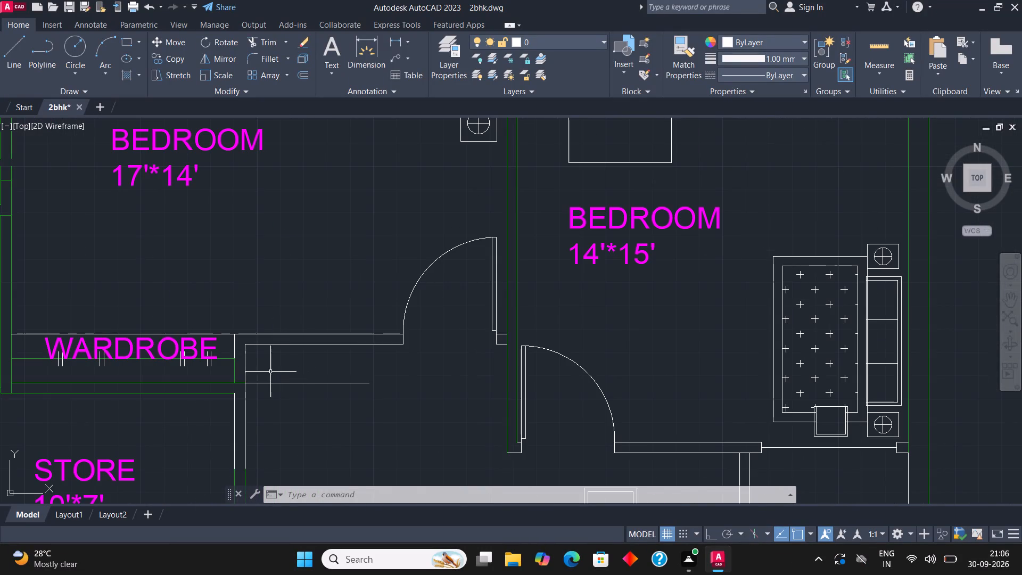
left_click(229, 318)
left_click(566, 307)
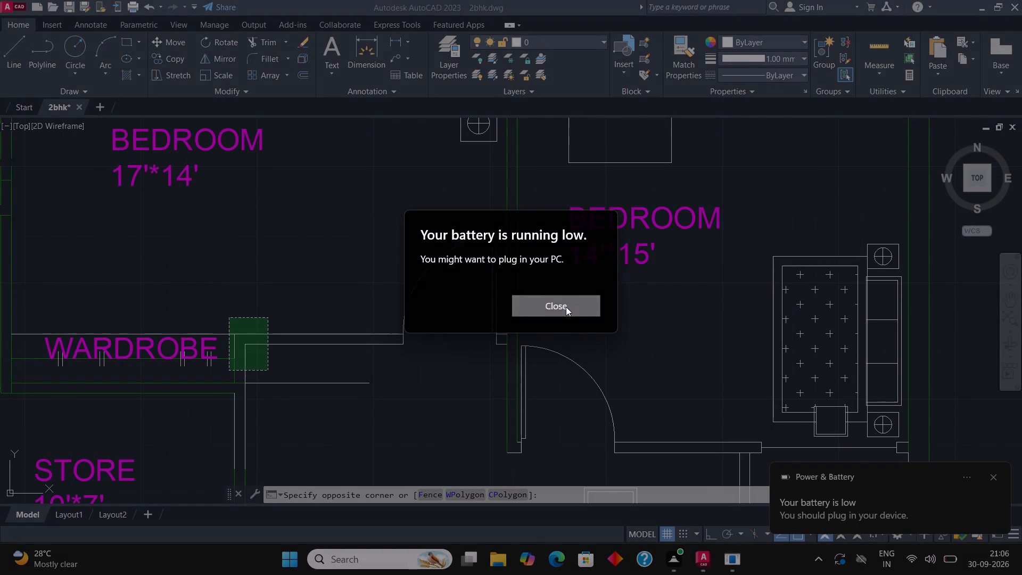
left_click(223, 313)
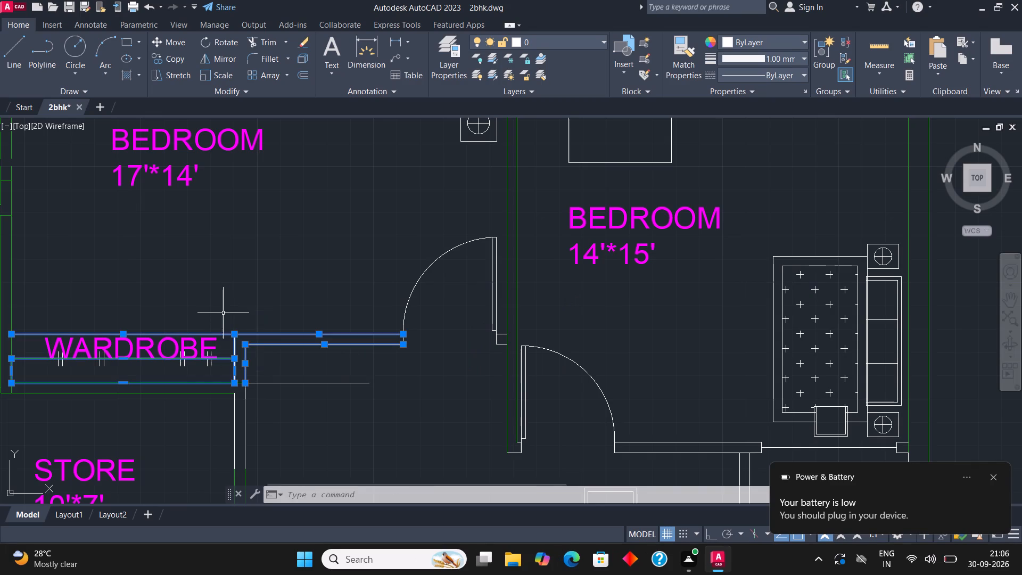
scroll(283, 384, "down", 1)
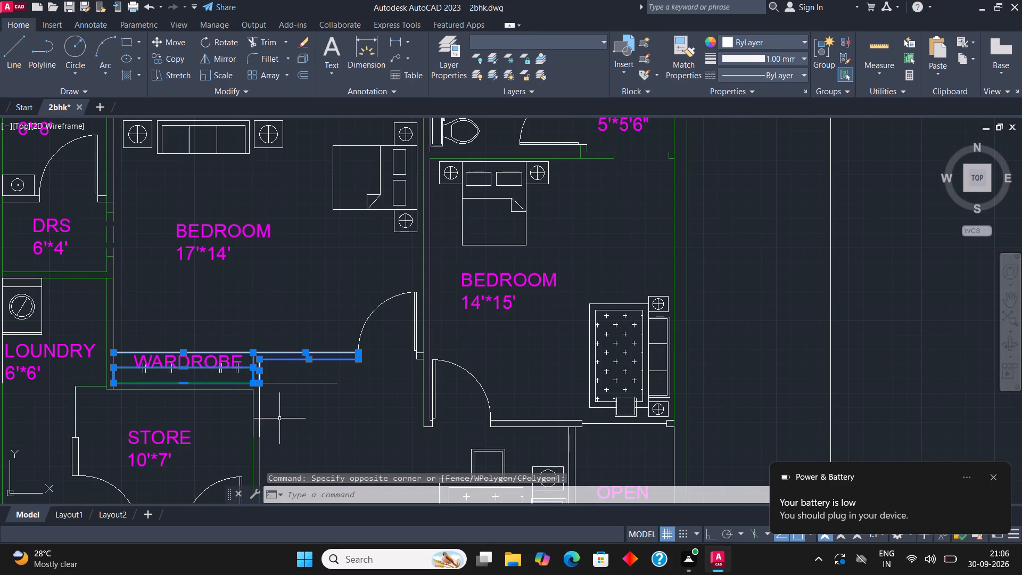
left_click(279, 418)
left_click(228, 405)
left_click(523, 46)
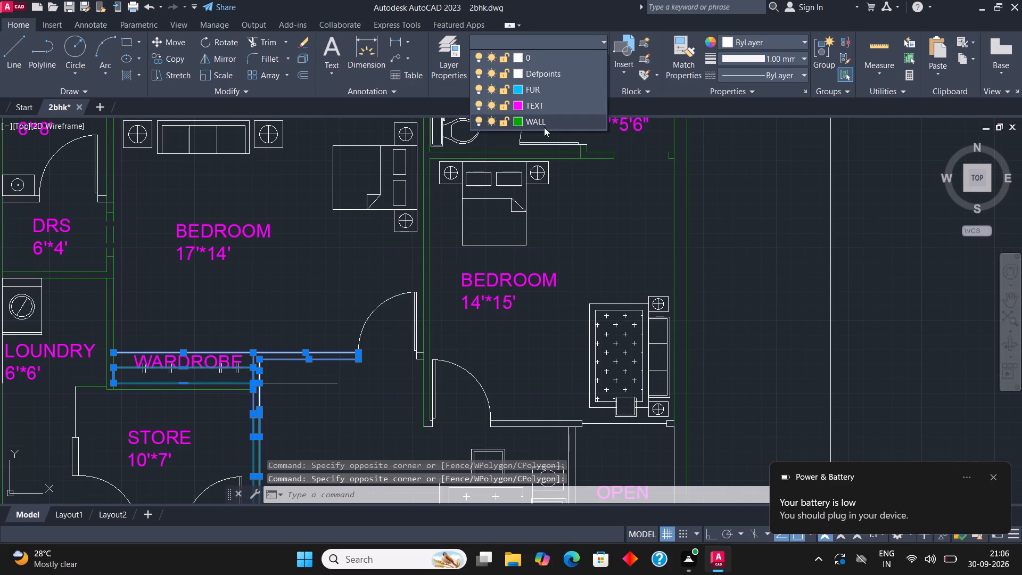
left_click(544, 125)
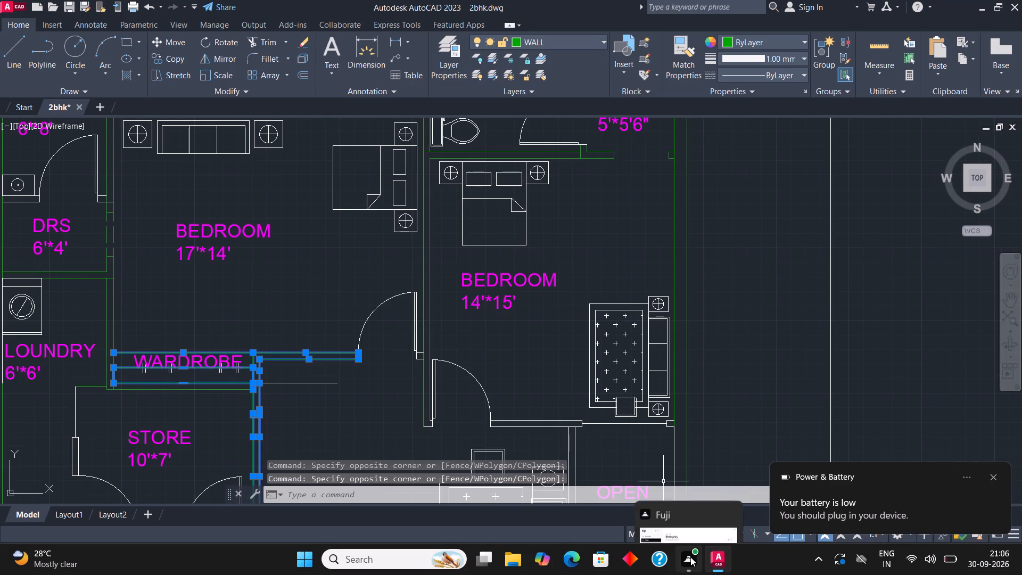
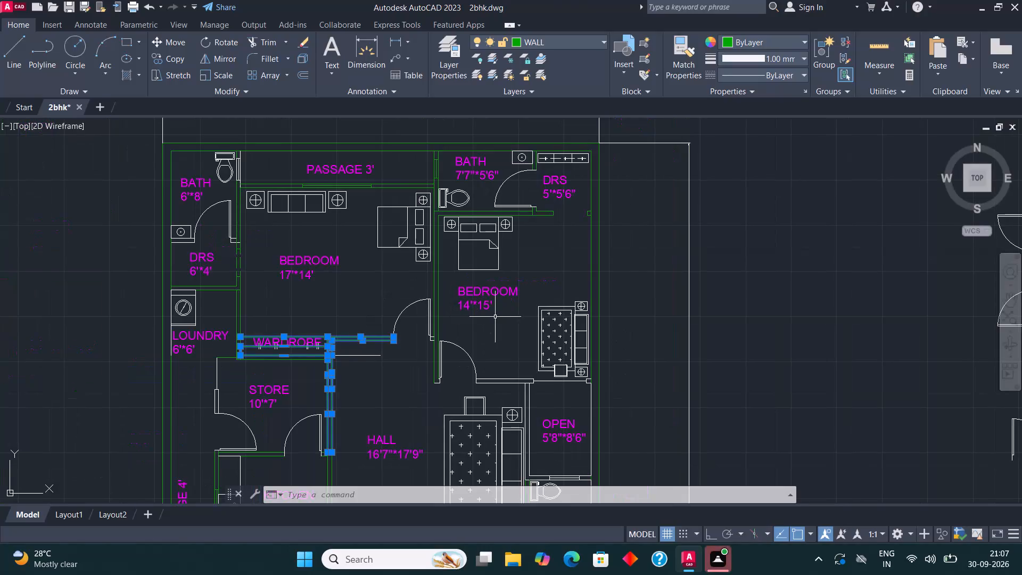
Assign the selected wall lines around the wardrobe and along the store and hall to the WALL layer.
middle_click_drag(505, 331, 515, 336)
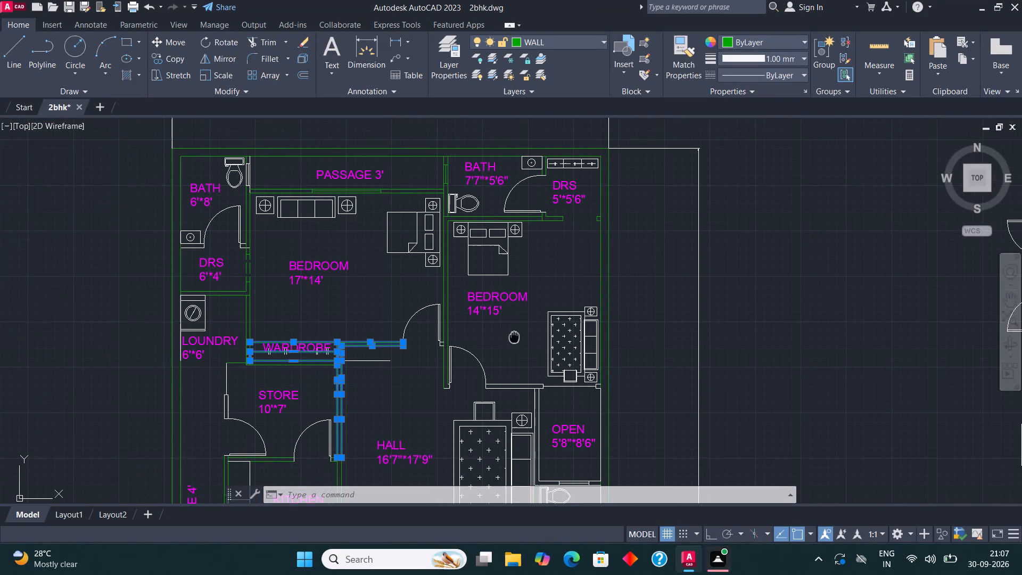
middle_click_drag(515, 336, 517, 338)
left_click(527, 41)
left_click(533, 125)
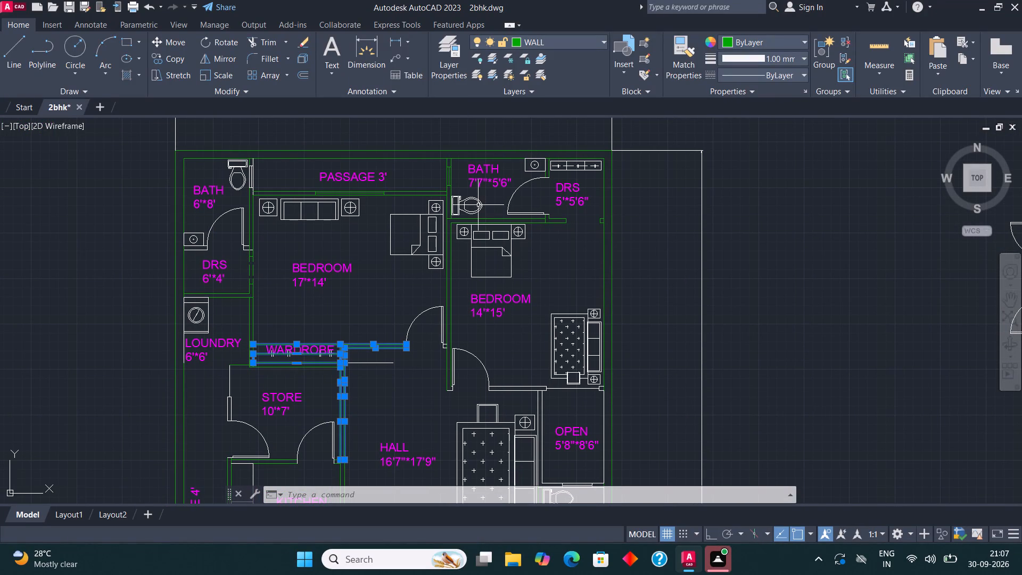
key("Escape")
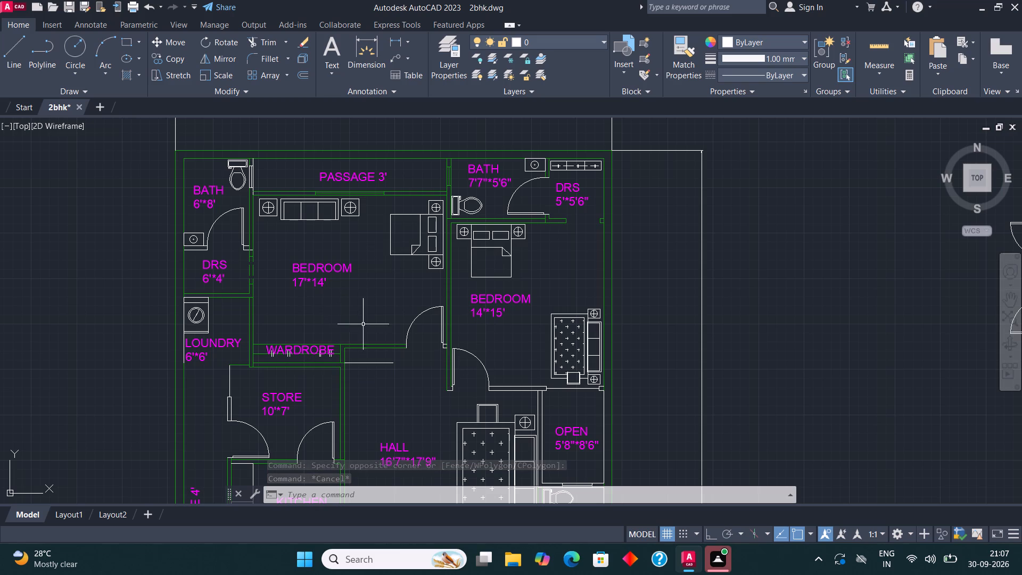
Delete the stray horizontal line in the hall just below the wall beside the wardrobe.
scroll(358, 336, "down", 1)
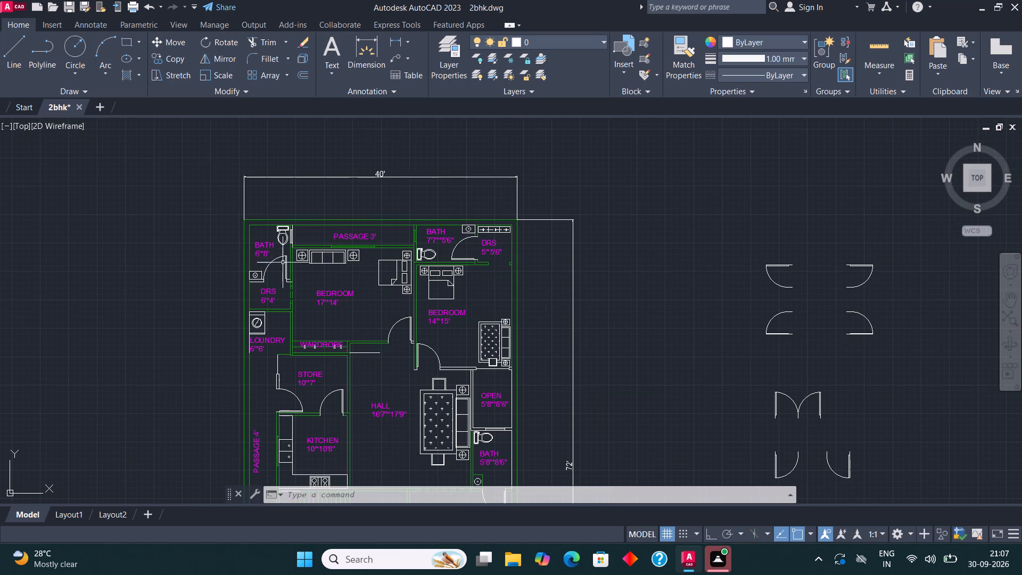
middle_click_drag(259, 234, 287, 270)
scroll(369, 291, "up", 1)
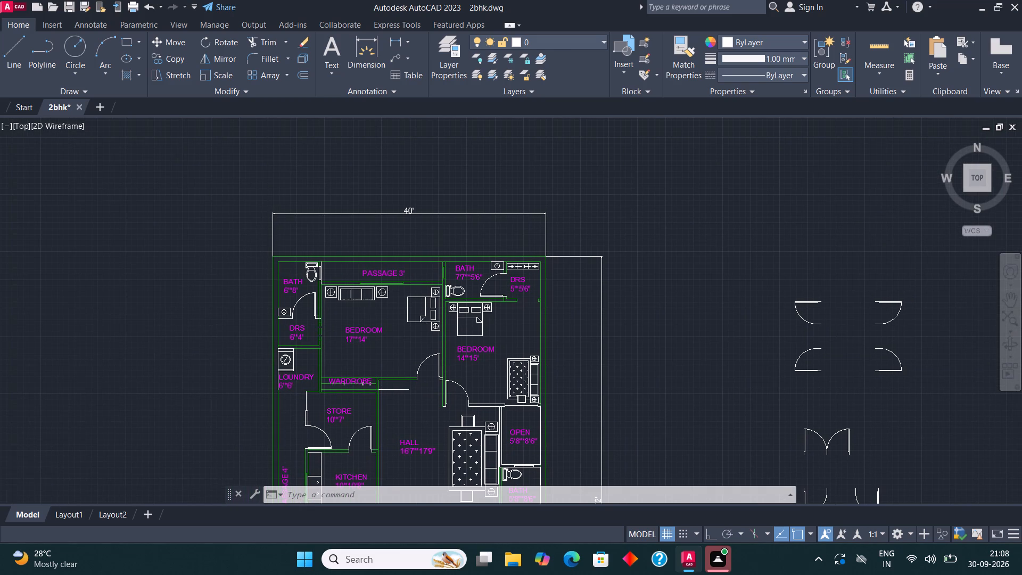
scroll(373, 267, "down", 1)
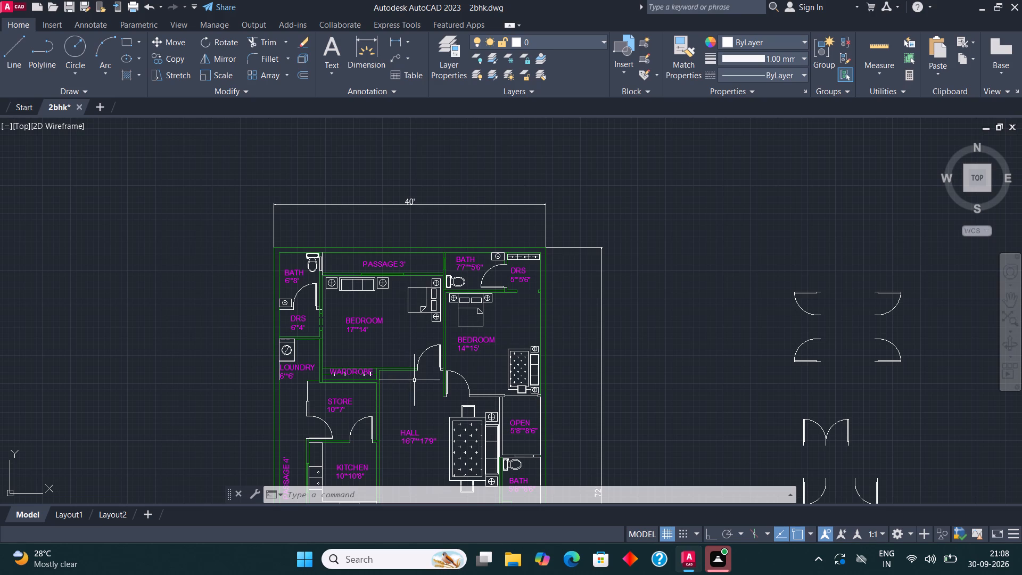
scroll(414, 380, "up", 2)
left_click(362, 382)
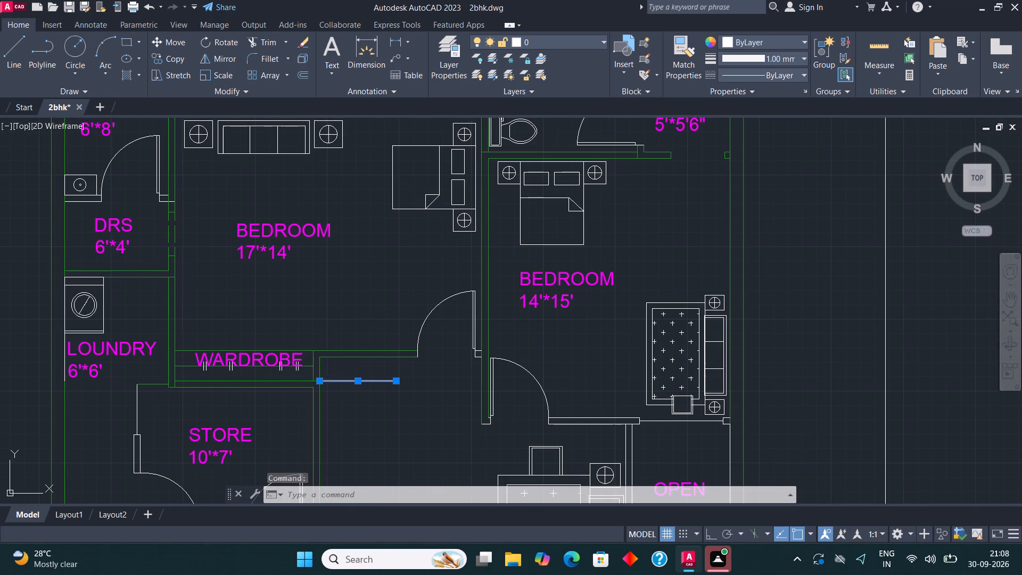
key("Delete")
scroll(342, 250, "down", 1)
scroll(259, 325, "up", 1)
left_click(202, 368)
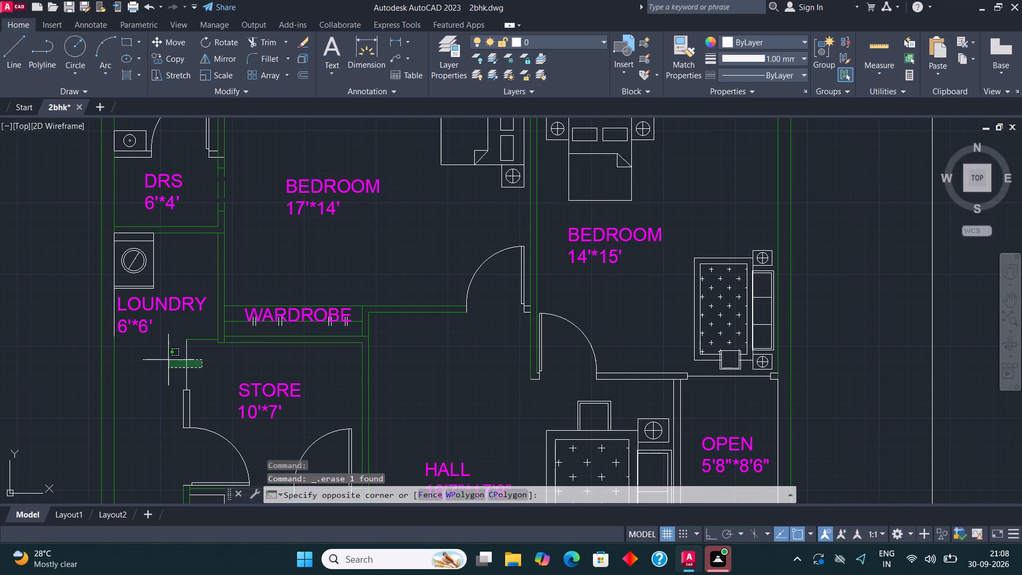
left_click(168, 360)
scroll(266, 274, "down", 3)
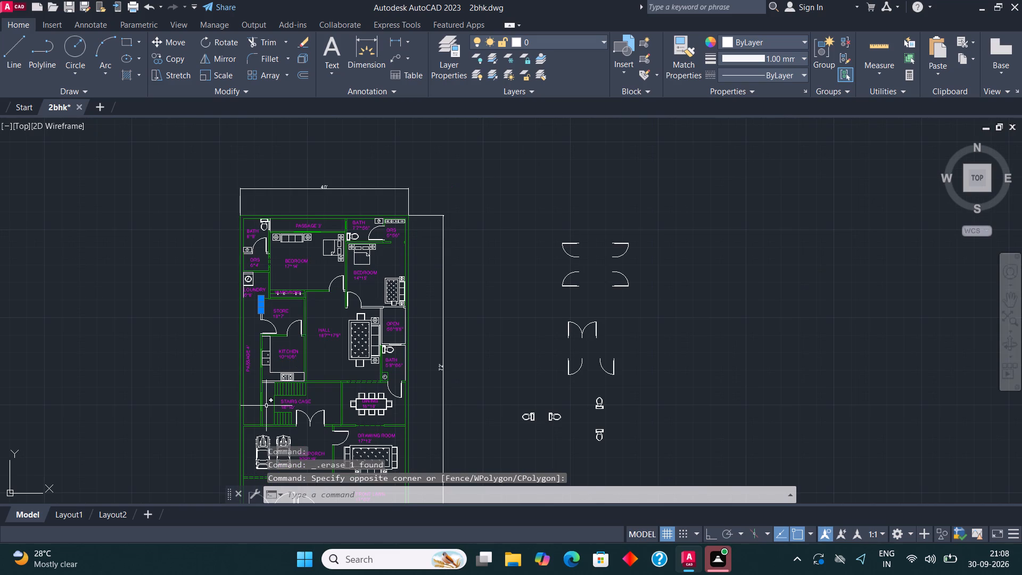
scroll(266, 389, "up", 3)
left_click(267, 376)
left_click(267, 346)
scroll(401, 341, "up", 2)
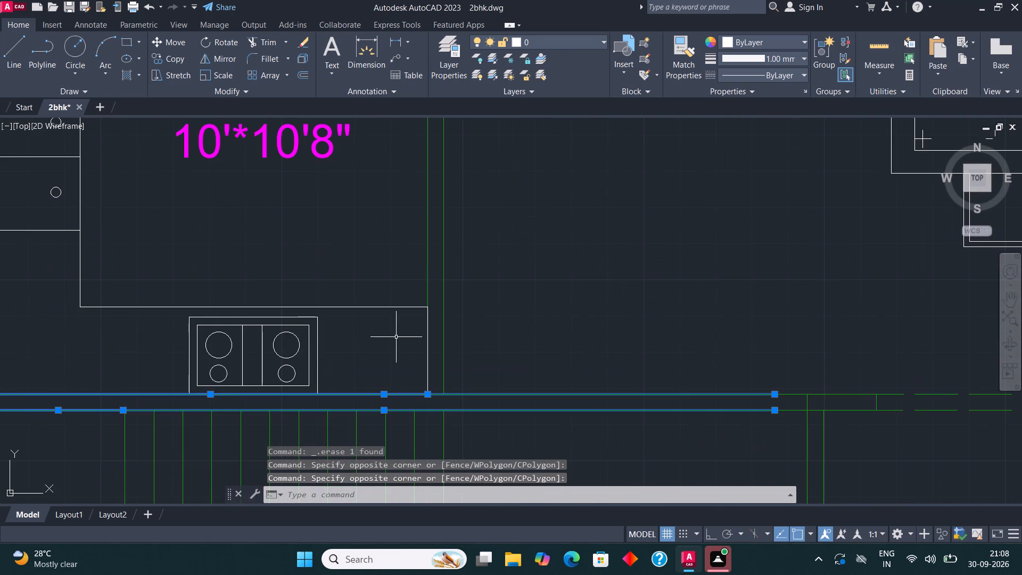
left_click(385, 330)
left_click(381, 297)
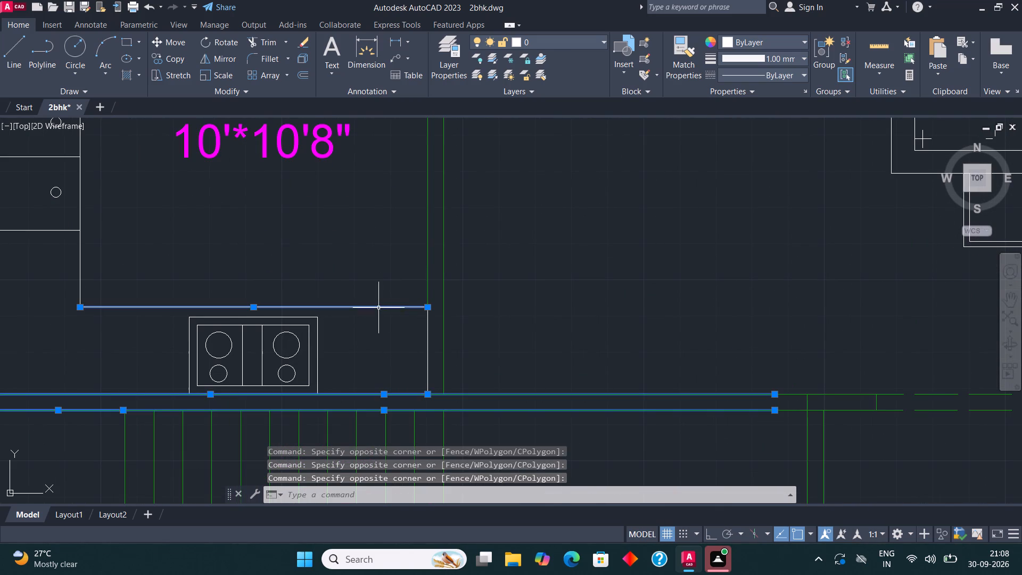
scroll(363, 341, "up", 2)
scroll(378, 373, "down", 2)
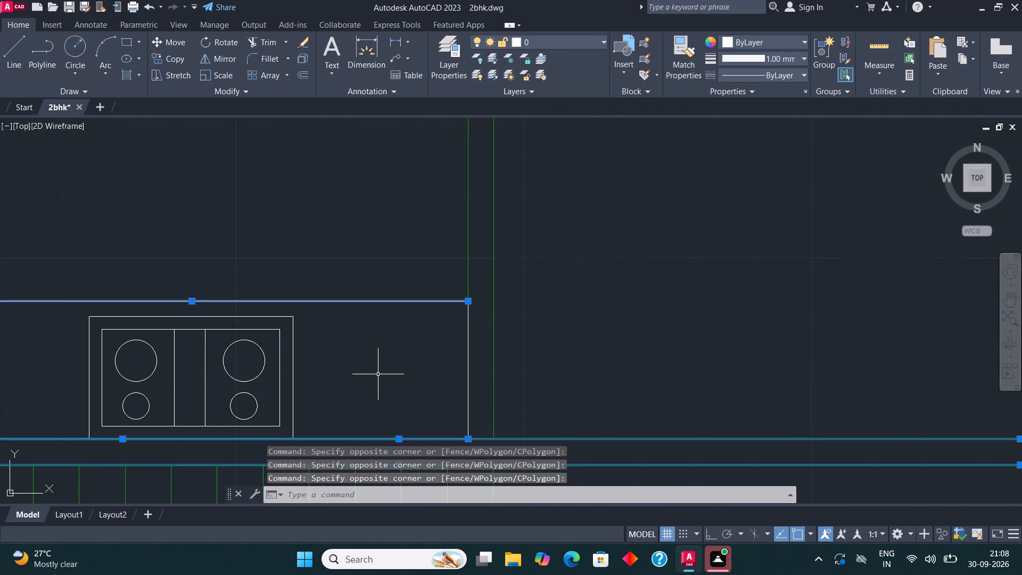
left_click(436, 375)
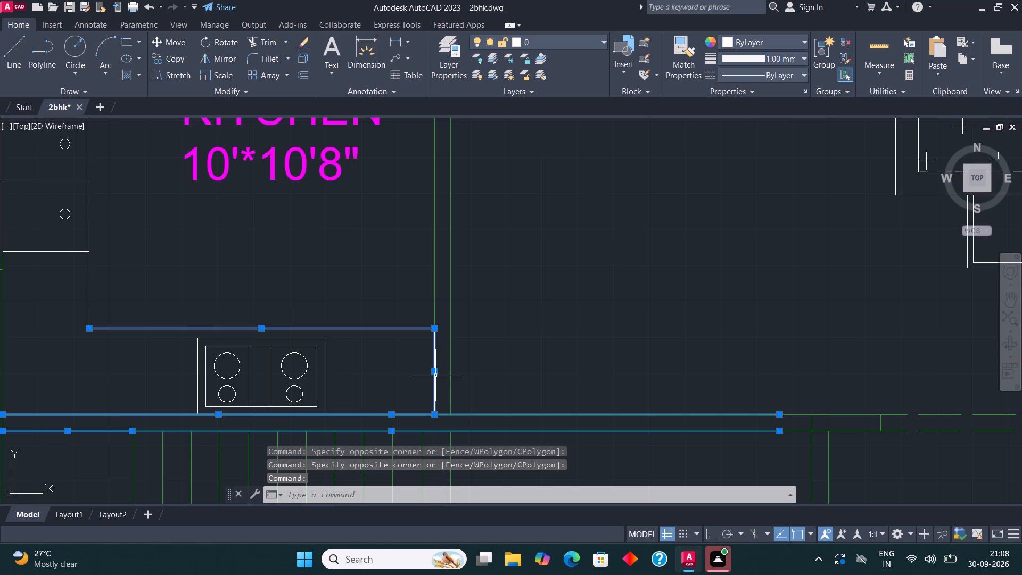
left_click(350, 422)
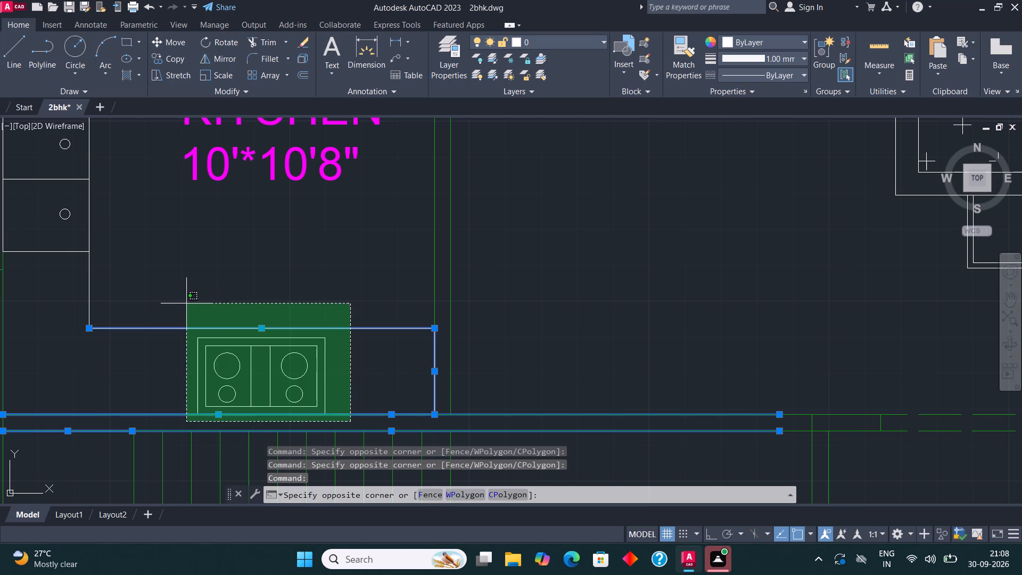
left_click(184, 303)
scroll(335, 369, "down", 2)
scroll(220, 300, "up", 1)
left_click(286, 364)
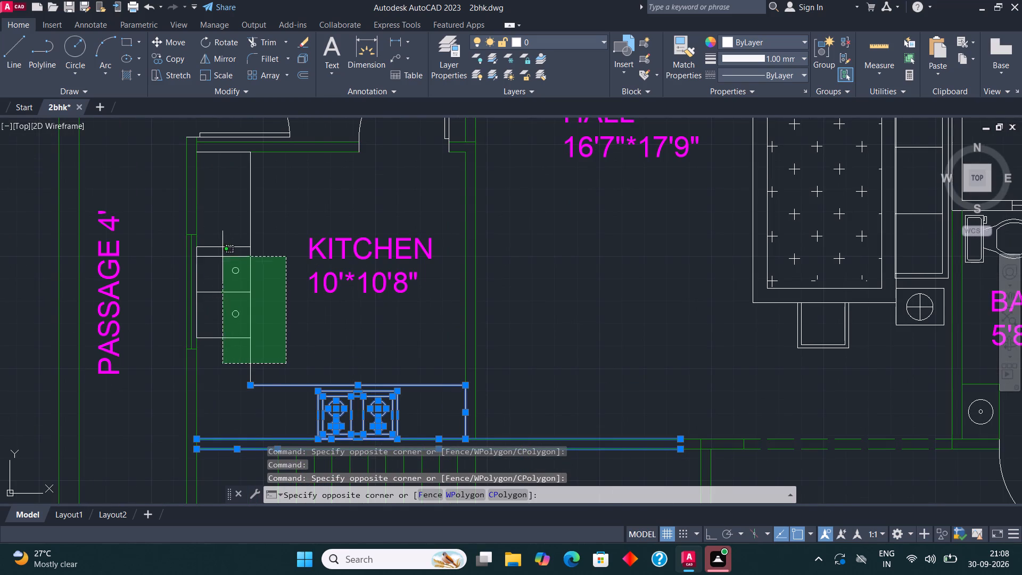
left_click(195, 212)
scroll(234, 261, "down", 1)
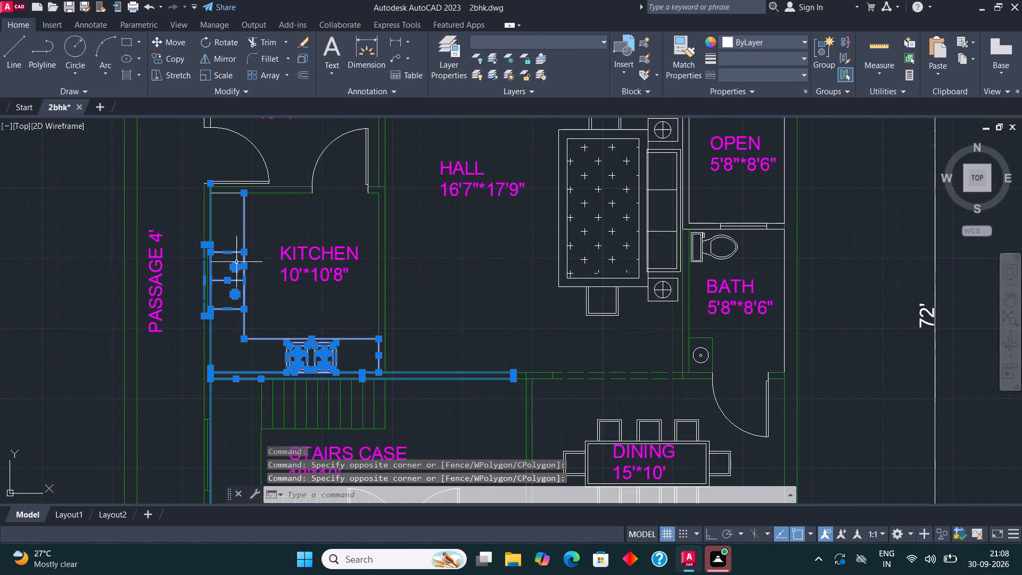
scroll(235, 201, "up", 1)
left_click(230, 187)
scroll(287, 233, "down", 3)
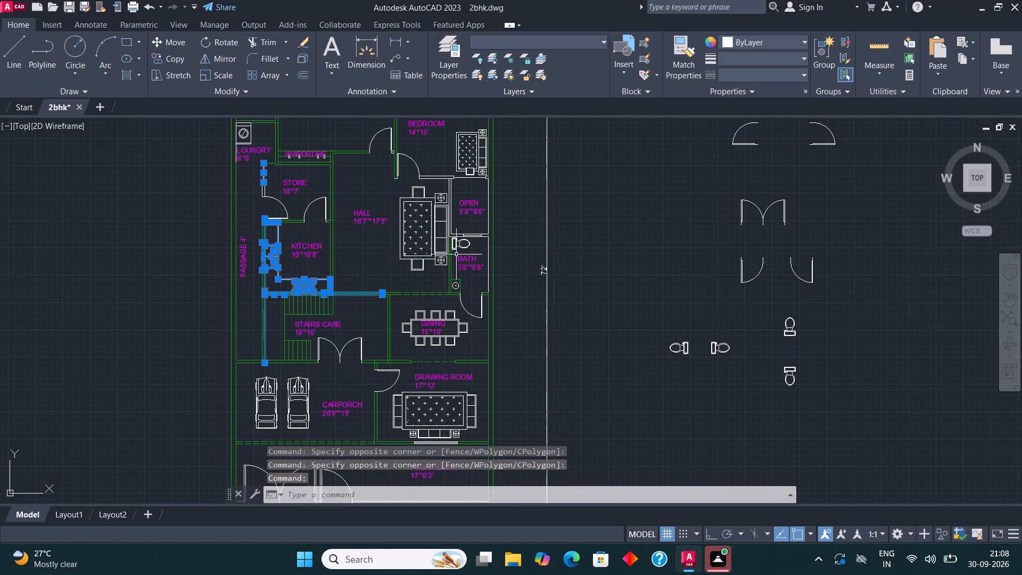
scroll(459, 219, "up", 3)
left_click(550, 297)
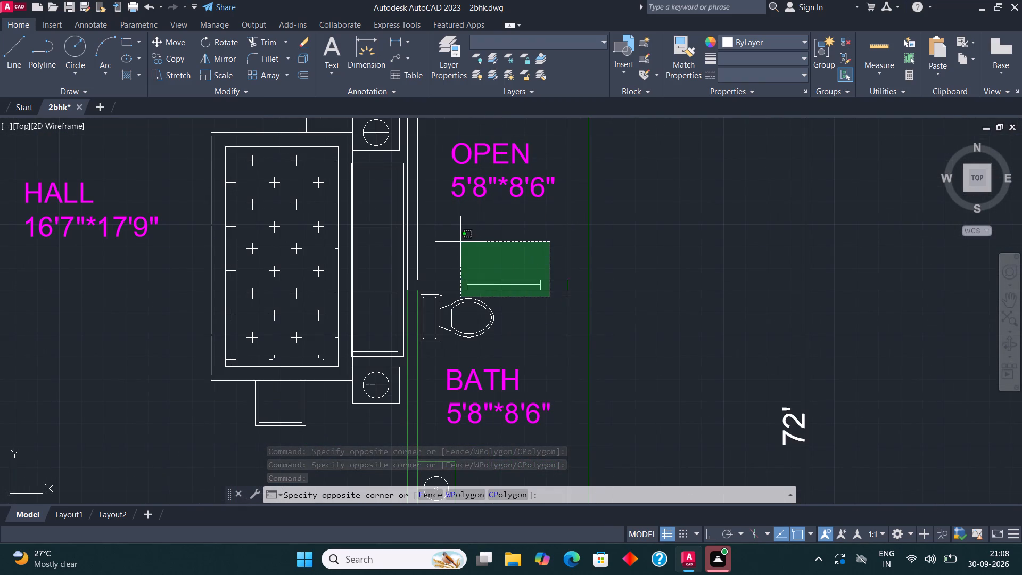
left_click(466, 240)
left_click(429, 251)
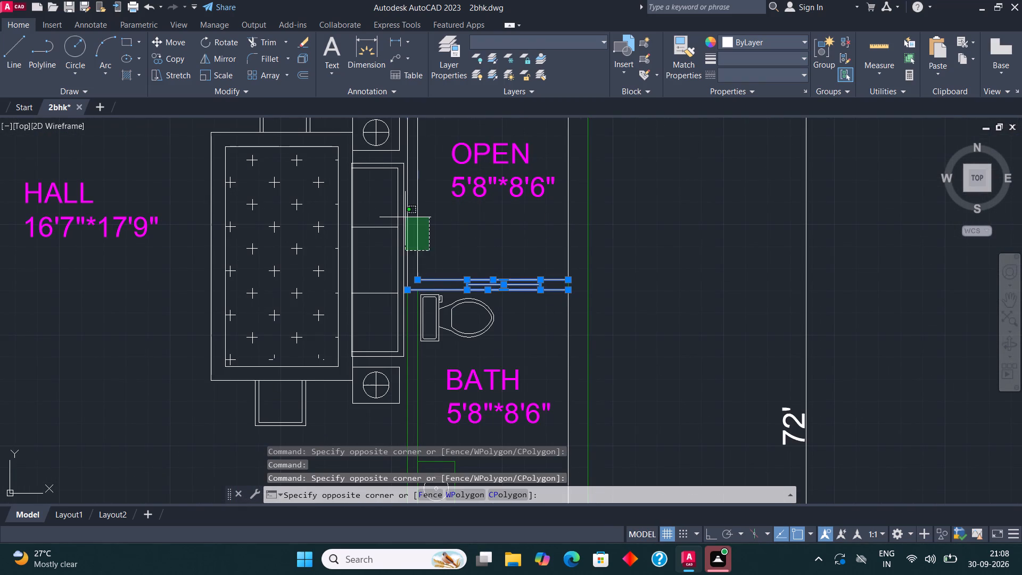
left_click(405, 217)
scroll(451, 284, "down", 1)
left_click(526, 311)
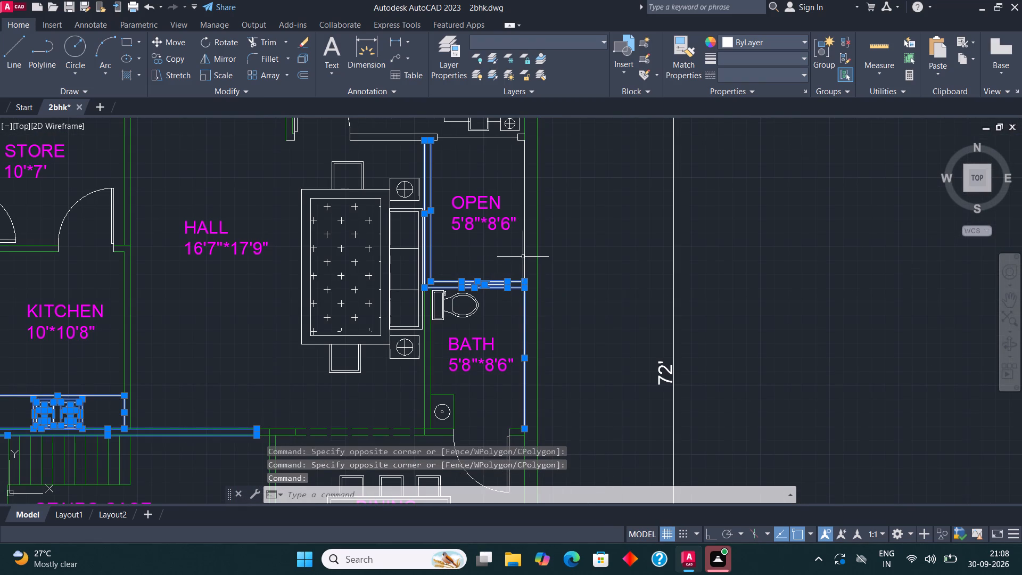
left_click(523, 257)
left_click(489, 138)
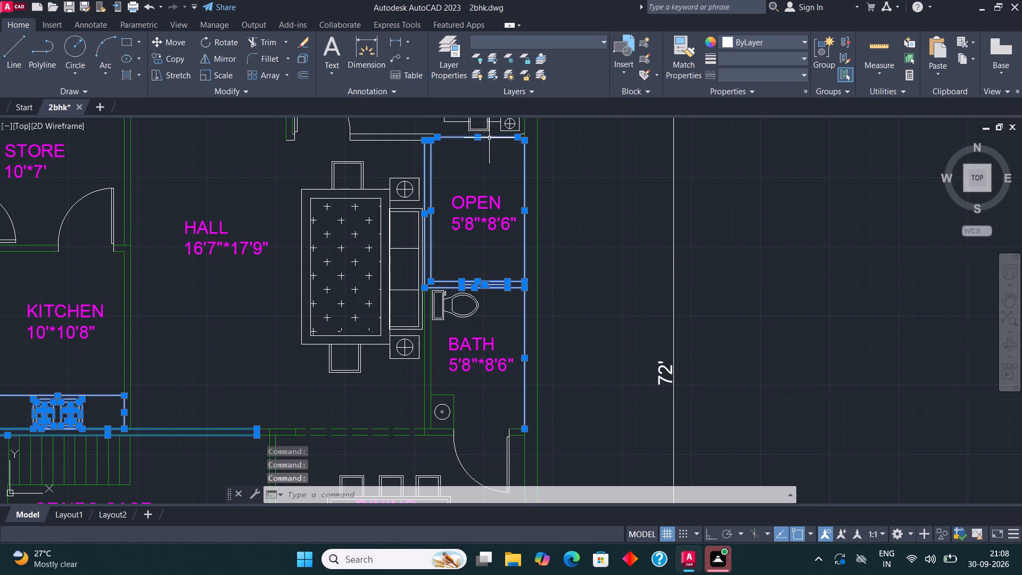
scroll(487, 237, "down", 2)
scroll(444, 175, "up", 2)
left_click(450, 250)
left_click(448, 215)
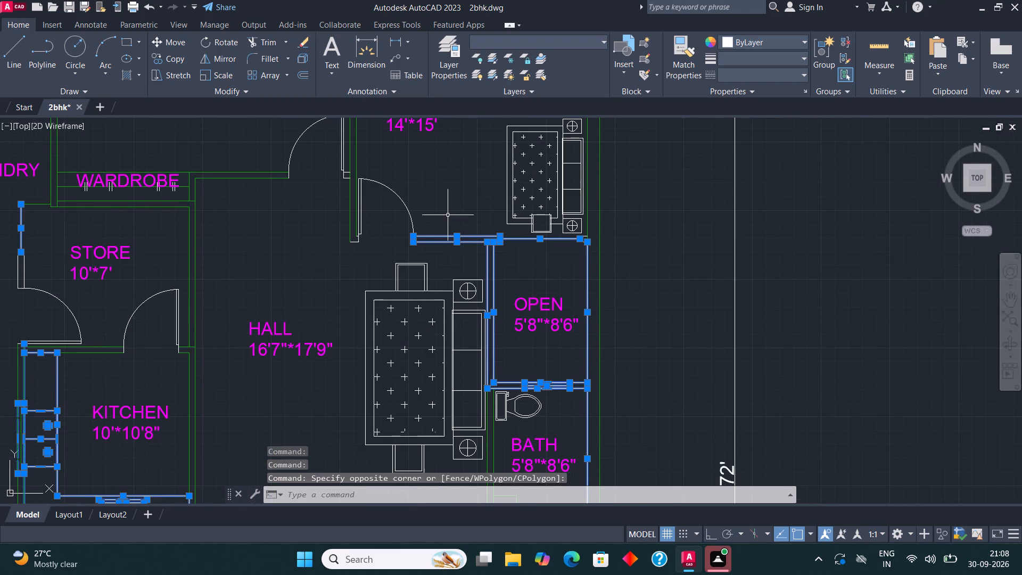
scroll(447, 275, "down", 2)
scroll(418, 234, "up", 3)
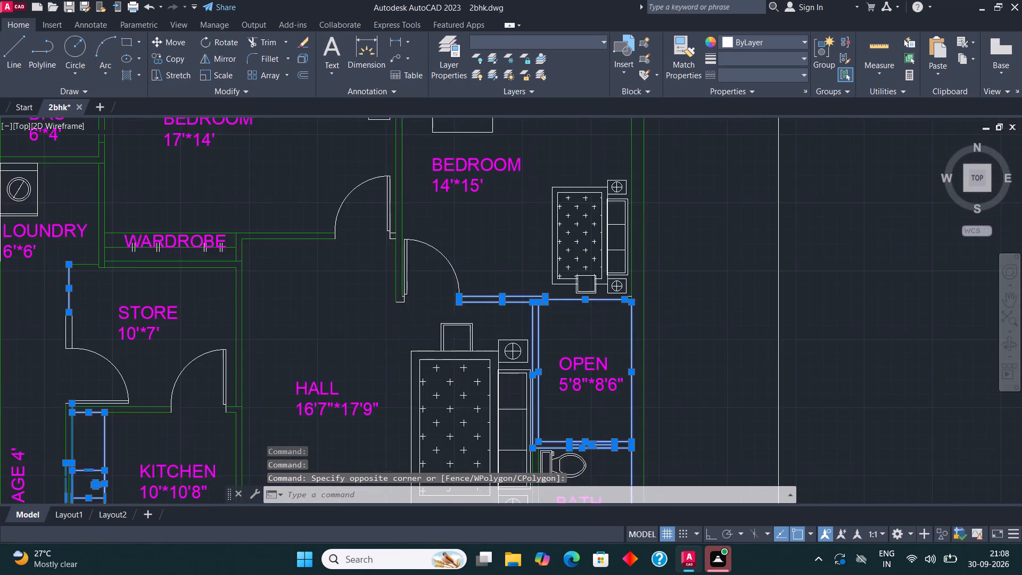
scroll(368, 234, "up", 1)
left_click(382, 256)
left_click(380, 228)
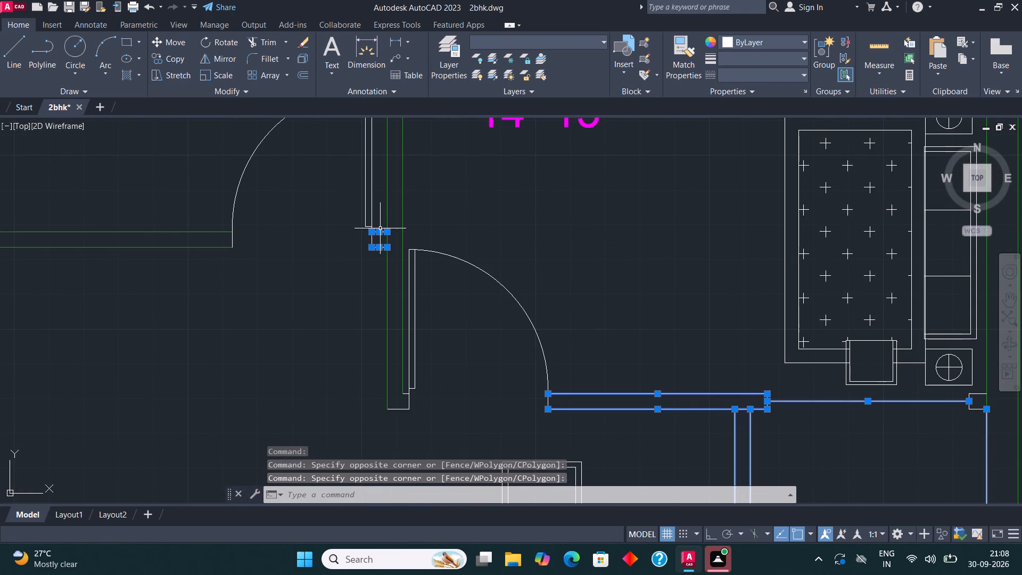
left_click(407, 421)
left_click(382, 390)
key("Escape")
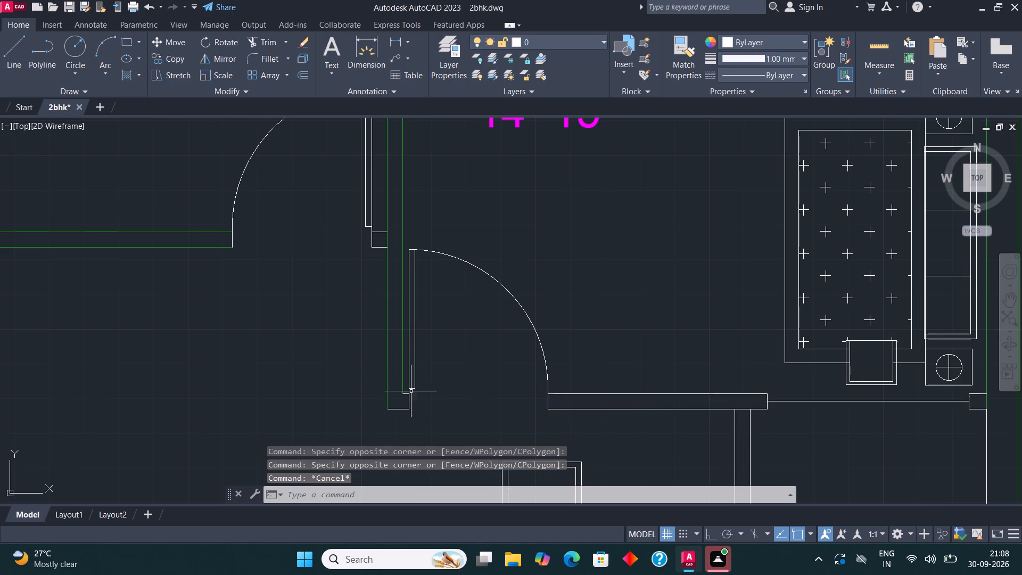
Move the 14'*15' bedroom's lower wall lines, the hall–open area partition and the line along the open area's upper edge to the WALL layer.
left_click(641, 424)
left_click(596, 361)
scroll(598, 360, "down", 2)
scroll(655, 397, "up", 1)
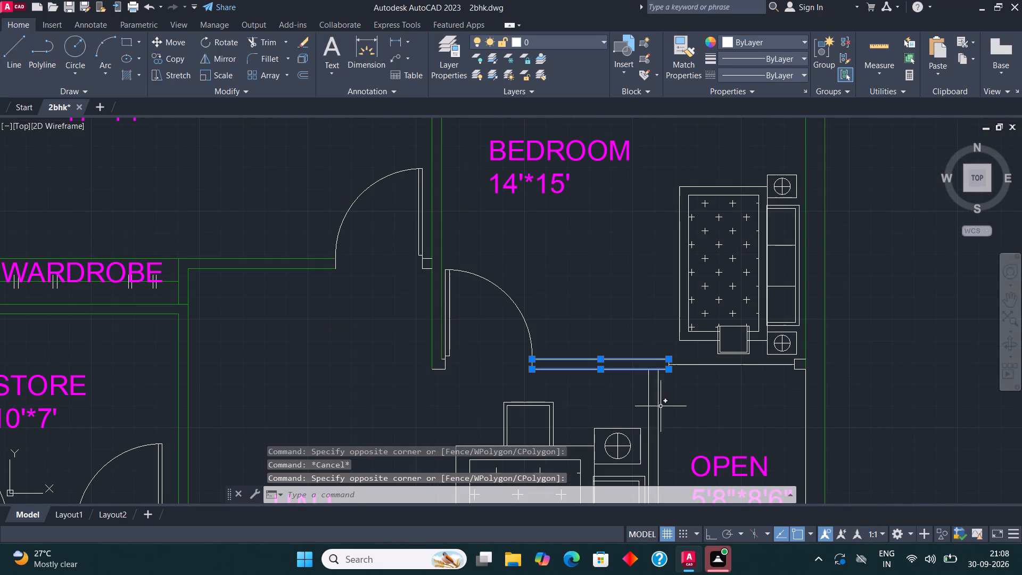
left_click(677, 409)
left_click(615, 374)
left_click(686, 368)
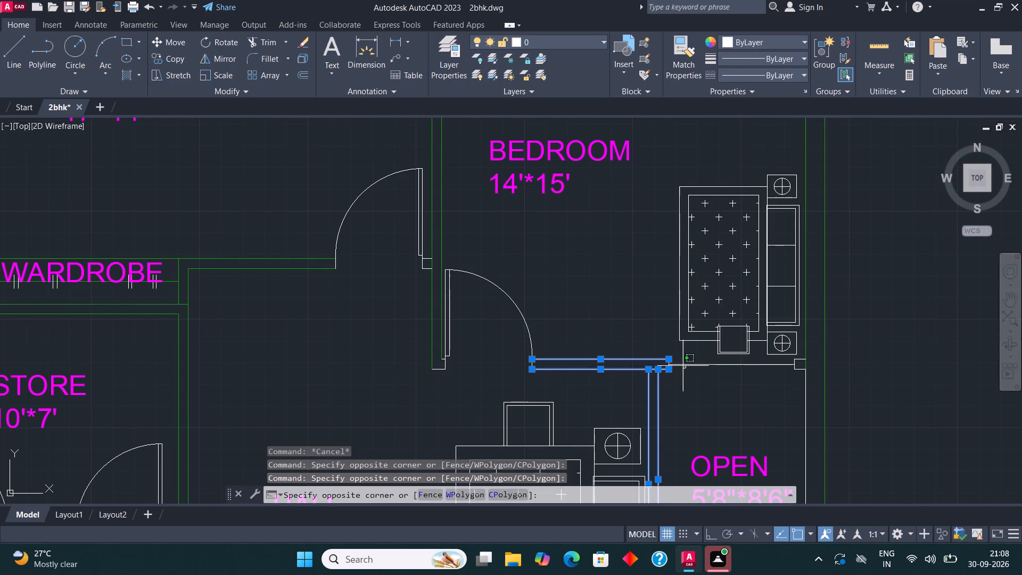
left_click(660, 360)
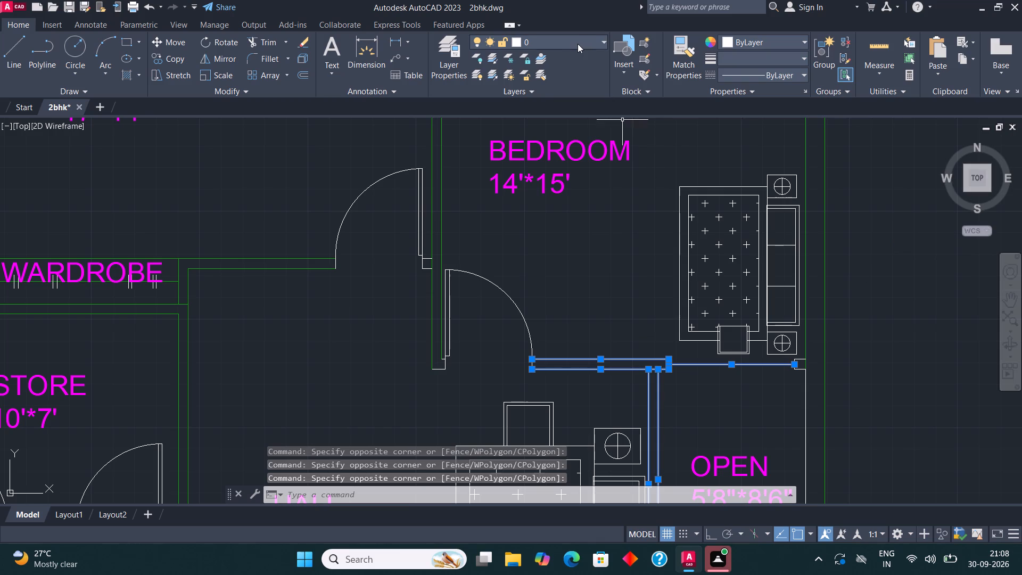
left_click(578, 42)
left_click(570, 118)
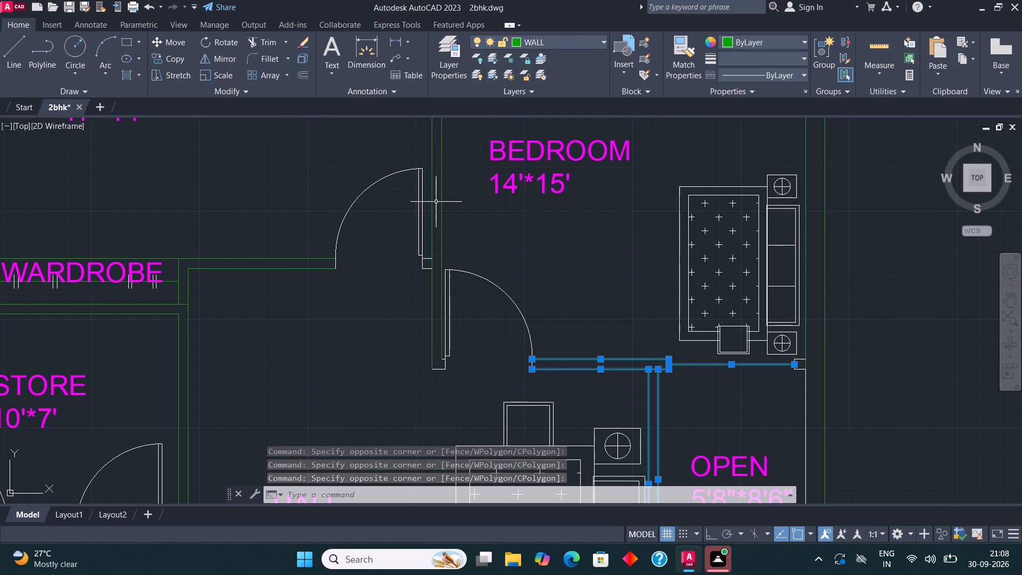
key("Escape")
Move the short wall-end lines beside the two bedroom doors to the WALL layer.
scroll(494, 340, "down", 2)
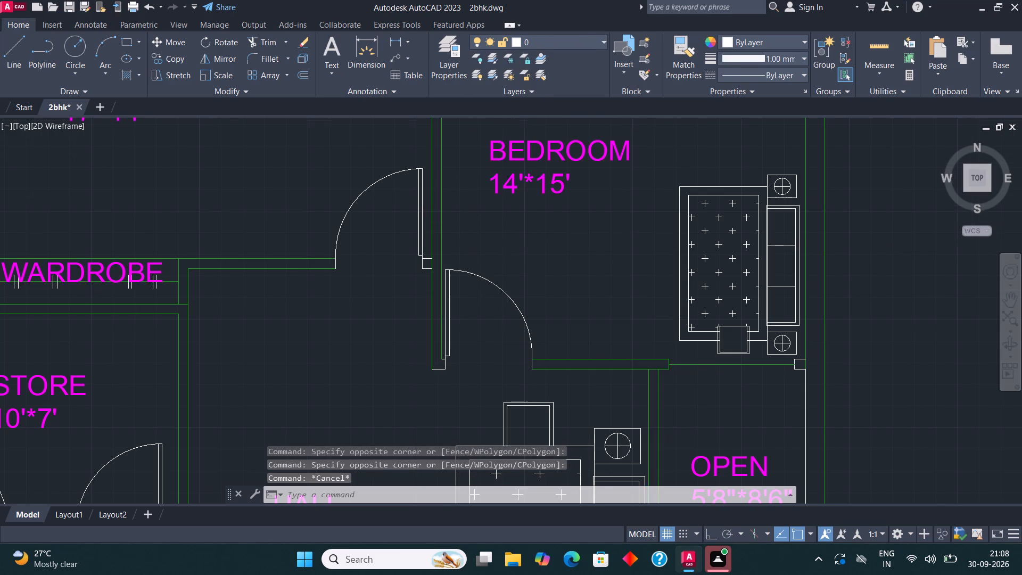
scroll(494, 340, "down", 1)
scroll(482, 345, "up", 3)
left_click(471, 362)
scroll(471, 265, "up", 2)
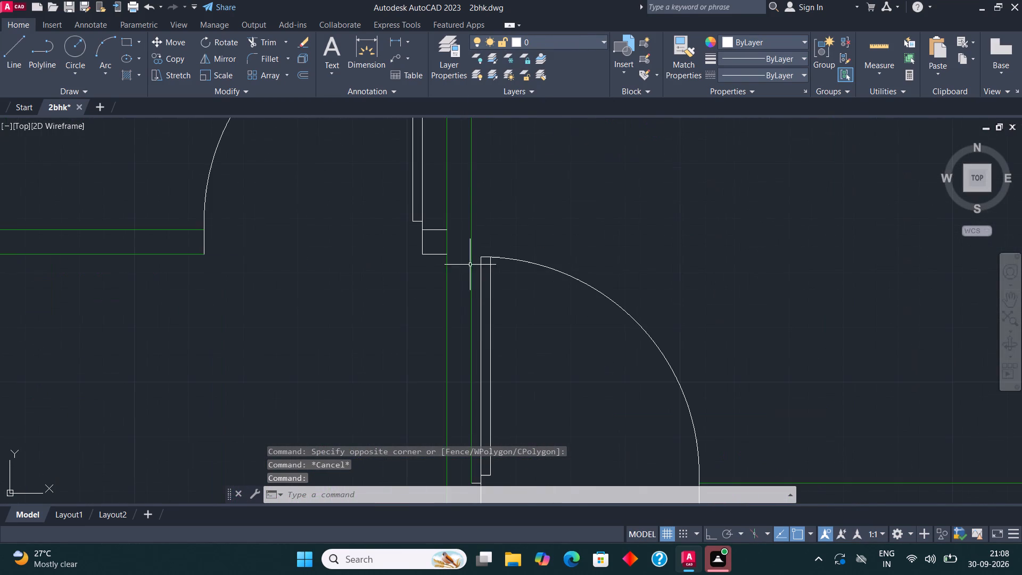
left_click(442, 265)
left_click(436, 220)
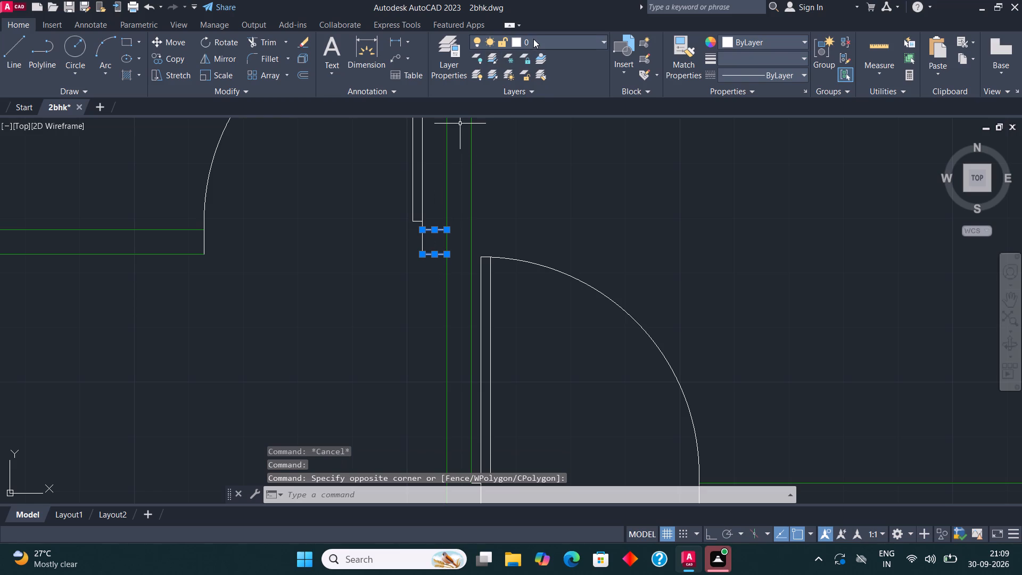
left_click(533, 39)
left_click(550, 124)
key("Escape")
Move the store's passage-side vertical wall line, just below the laundry, to the WALL layer.
scroll(482, 277, "down", 3)
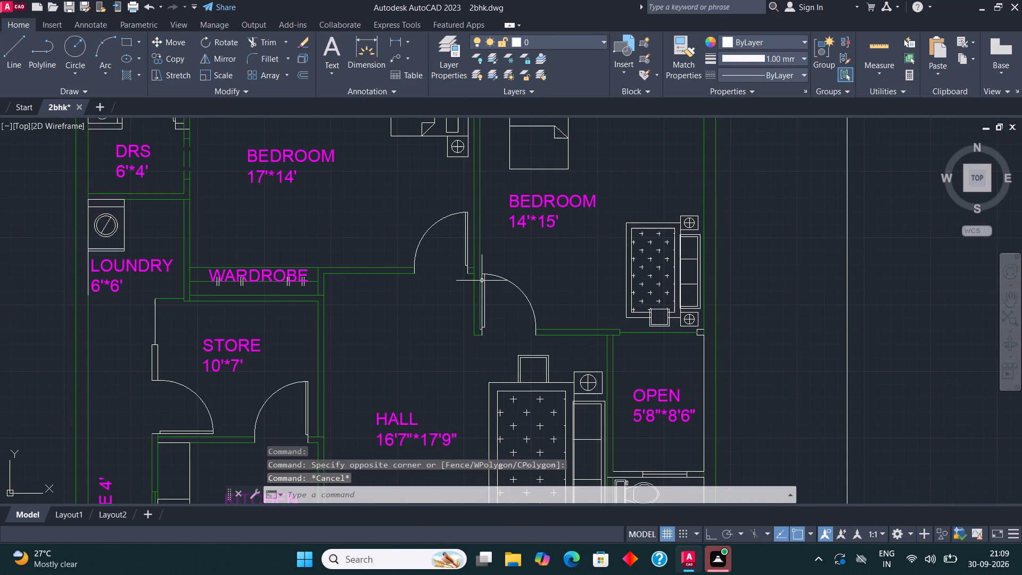
scroll(468, 244, "down", 1)
scroll(260, 289, "up", 2)
left_click(308, 299)
left_click(267, 290)
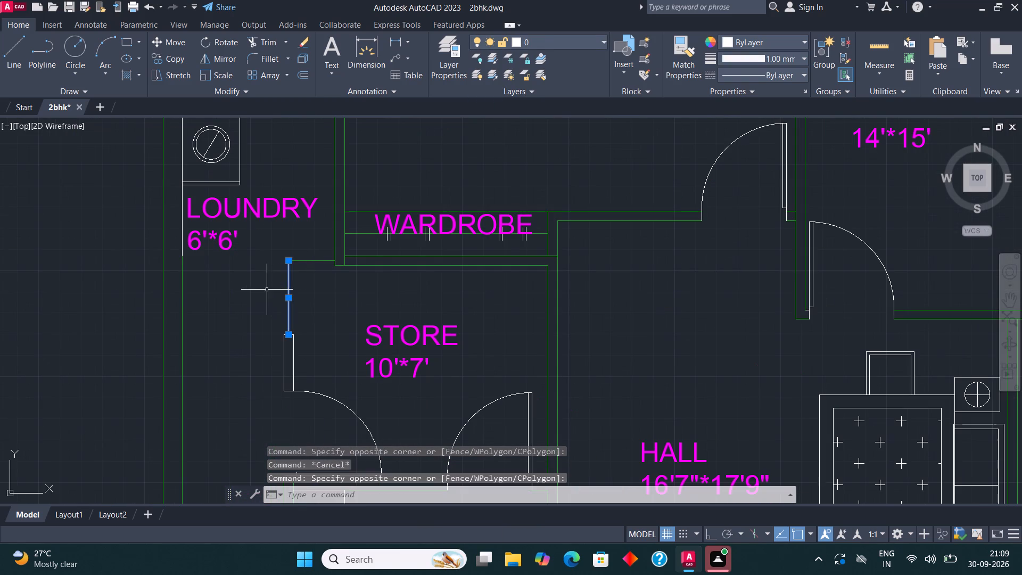
left_click(554, 40)
left_click(547, 124)
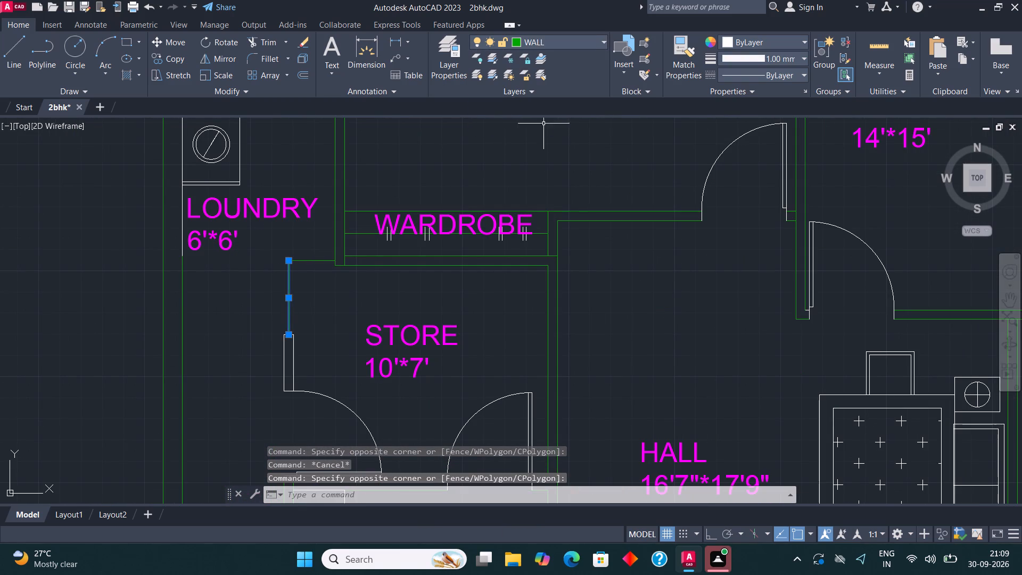
Move the kitchen's counter outline, sink, stove and its remaining upper and lower wall lines to the WALL layer.
key("Escape")
scroll(476, 133, "down", 3)
scroll(481, 285, "up", 3)
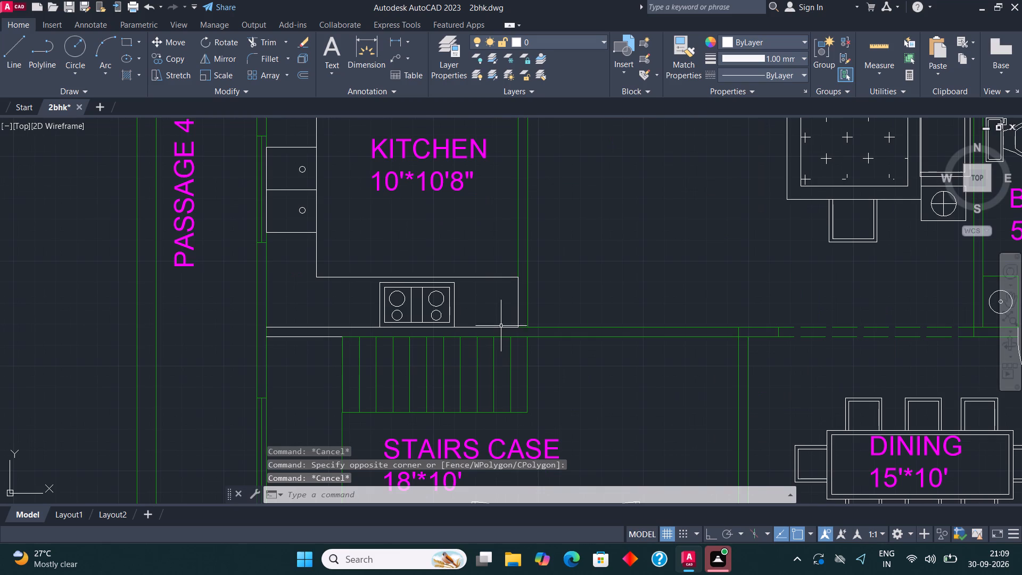
left_click(501, 331)
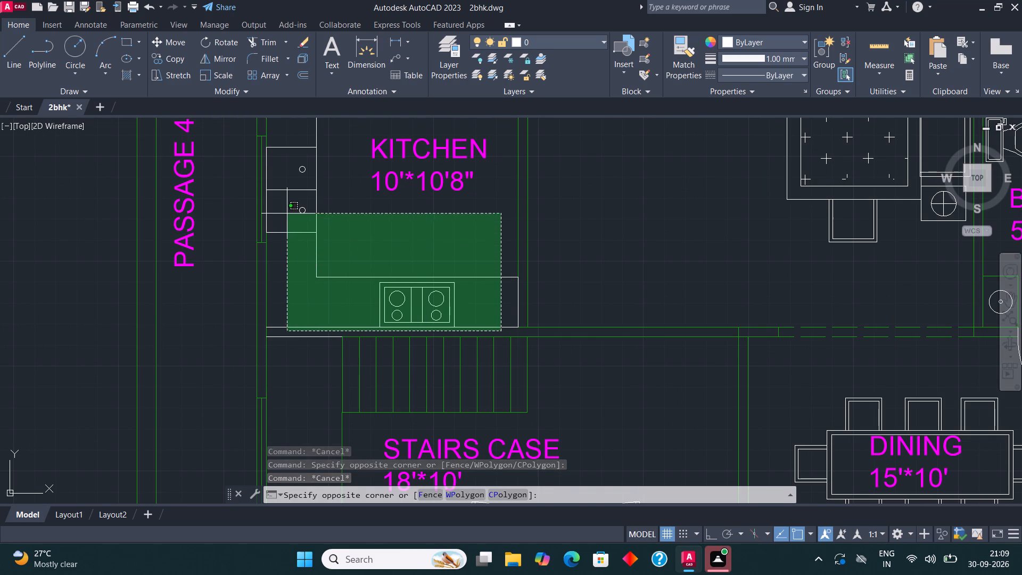
left_click(287, 213)
left_click(318, 358)
left_click(303, 287)
scroll(323, 338, "down", 2)
scroll(317, 237, "up", 2)
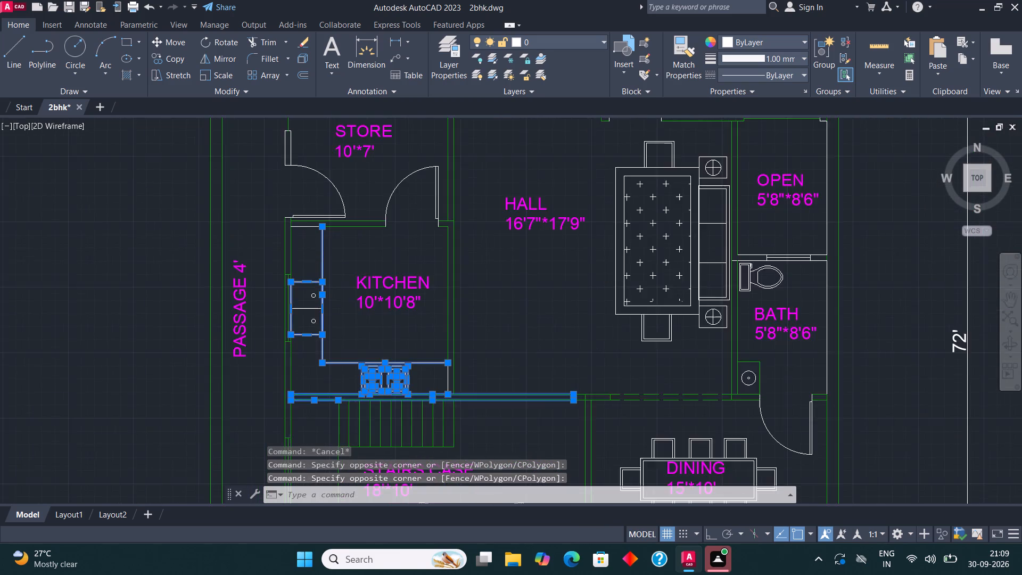
left_click(306, 226)
left_click(305, 216)
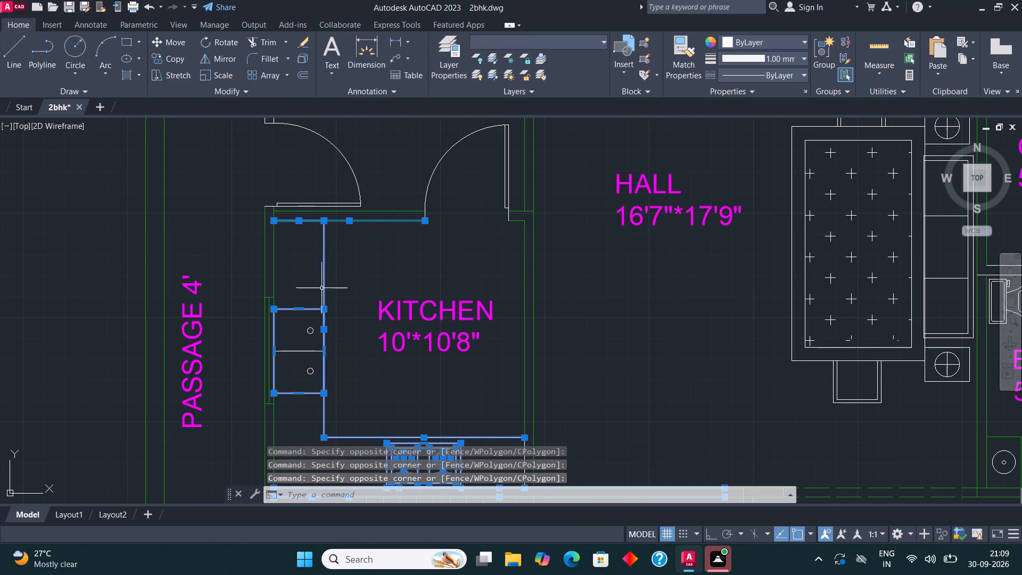
left_click(317, 377)
left_click(295, 290)
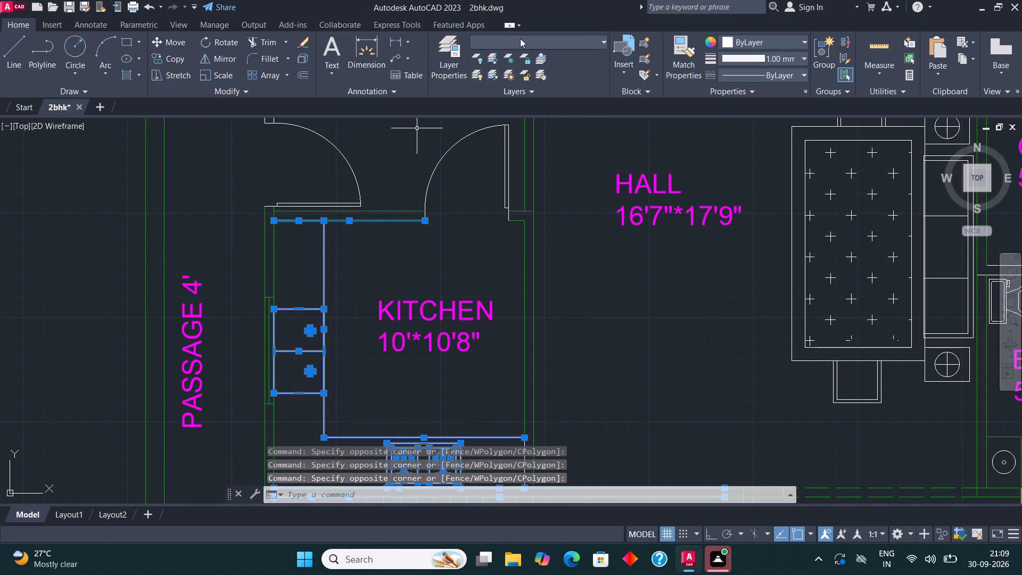
left_click(521, 39)
left_click(532, 125)
key("Escape")
Move the short vertical end line of the kitchen counter beside the stove to the WALL layer.
scroll(417, 192, "down", 1)
scroll(483, 355, "up", 2)
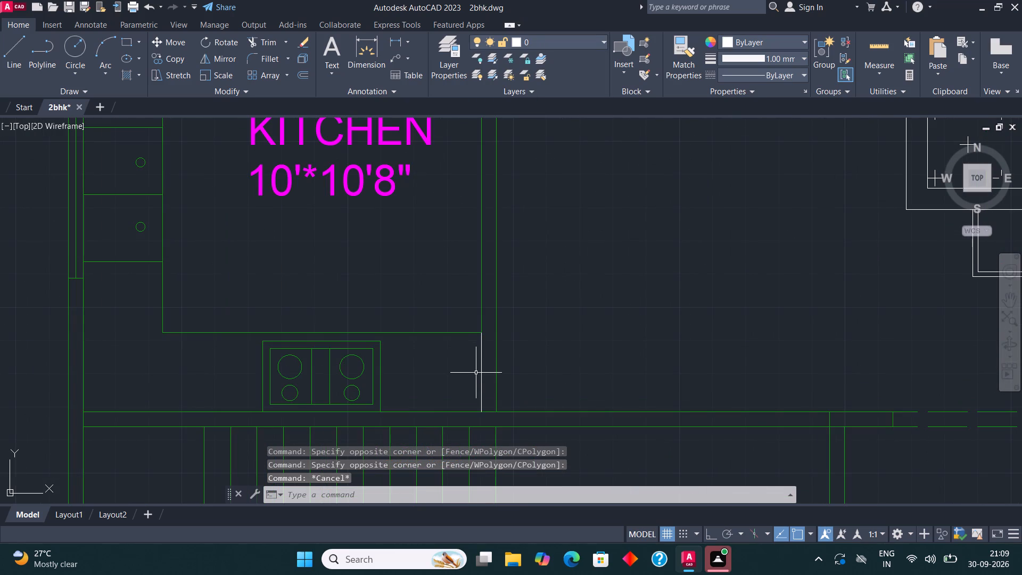
left_click(481, 377)
left_click(547, 42)
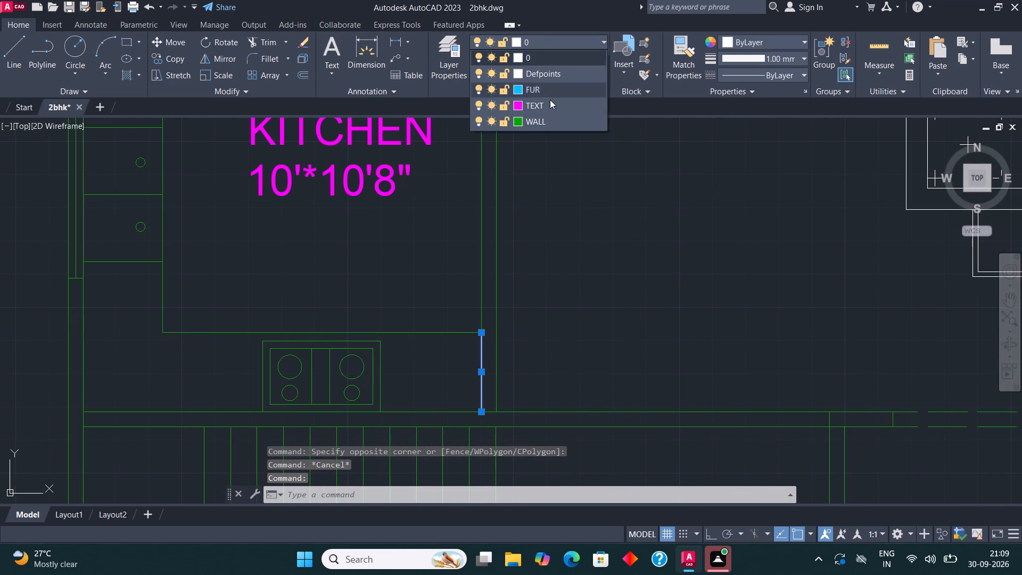
left_click(553, 117)
key("Escape")
Move the store's short passage-side wall piece just above its door to the WALL layer.
scroll(418, 225, "down", 4)
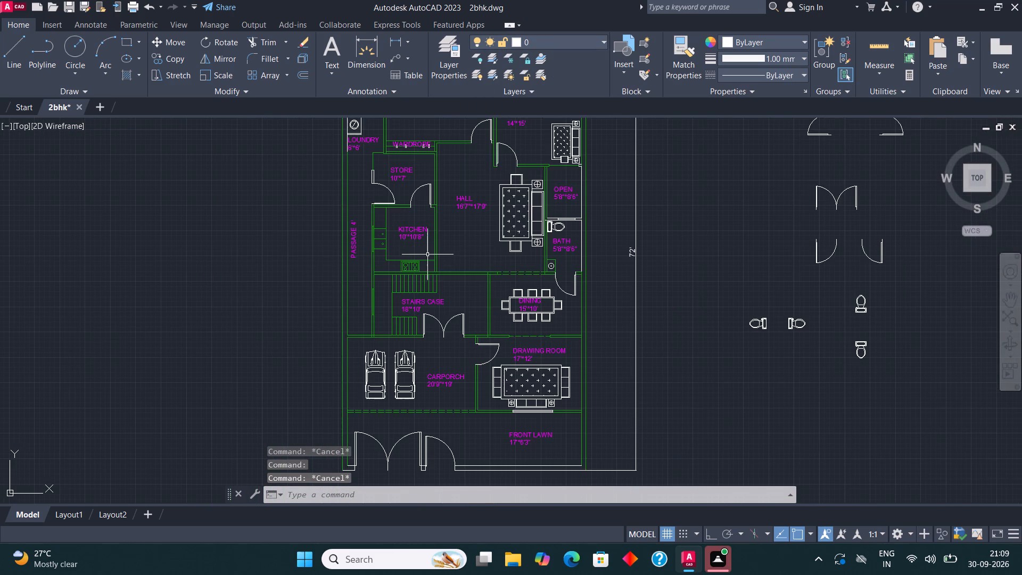
scroll(368, 185, "up", 2)
left_click(399, 169)
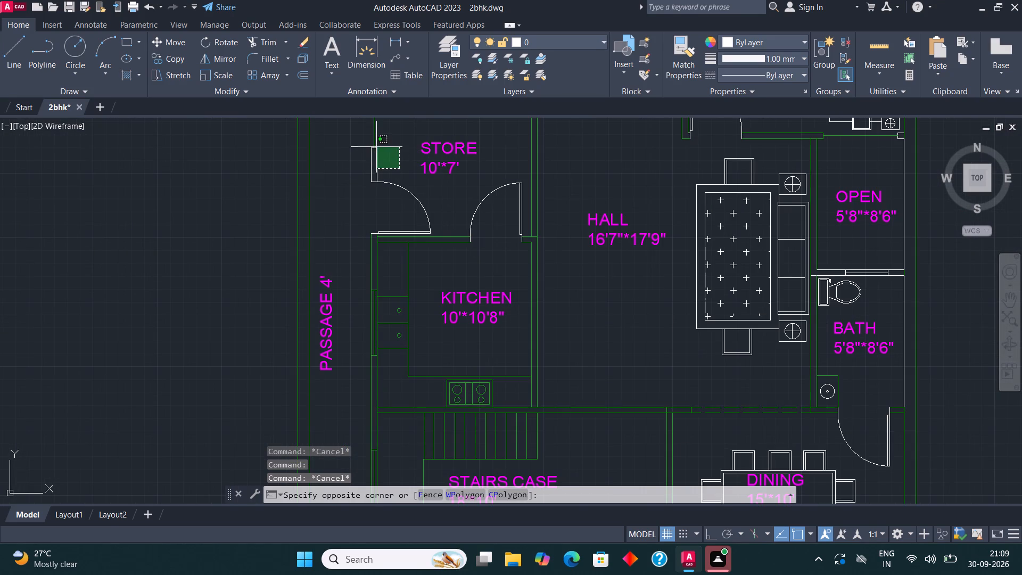
left_click(362, 139)
left_click(525, 39)
left_click(543, 119)
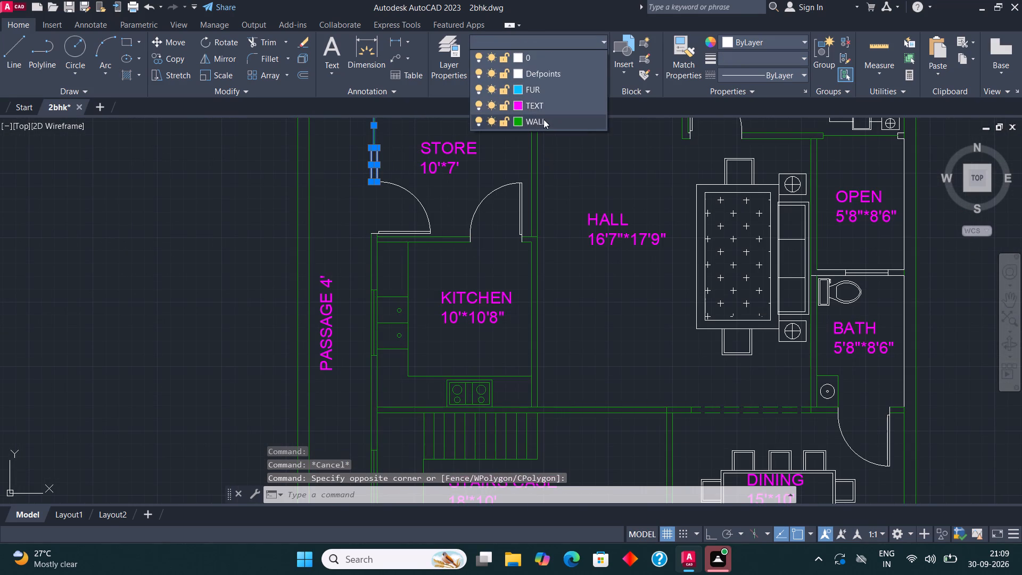
key("Escape")
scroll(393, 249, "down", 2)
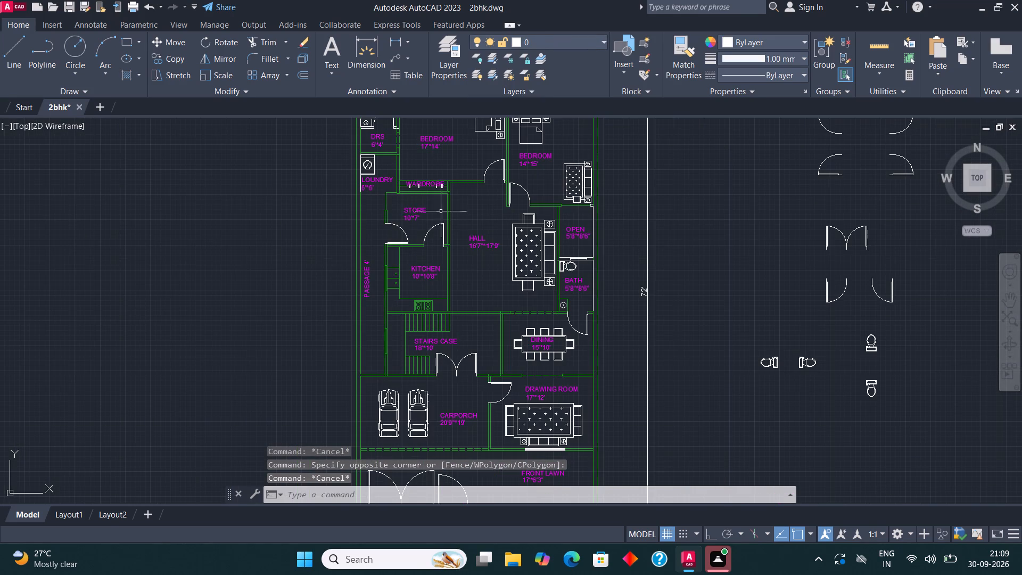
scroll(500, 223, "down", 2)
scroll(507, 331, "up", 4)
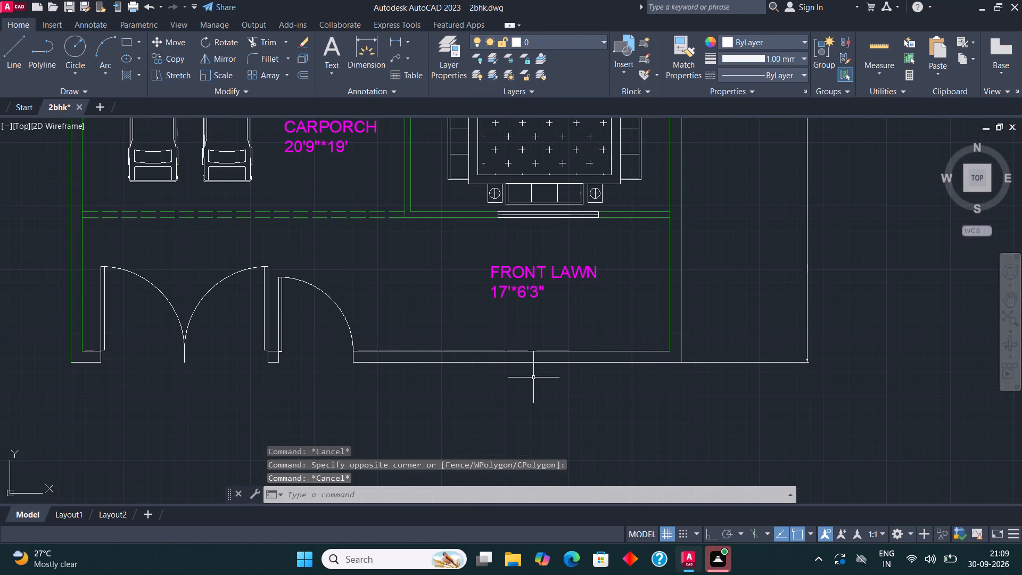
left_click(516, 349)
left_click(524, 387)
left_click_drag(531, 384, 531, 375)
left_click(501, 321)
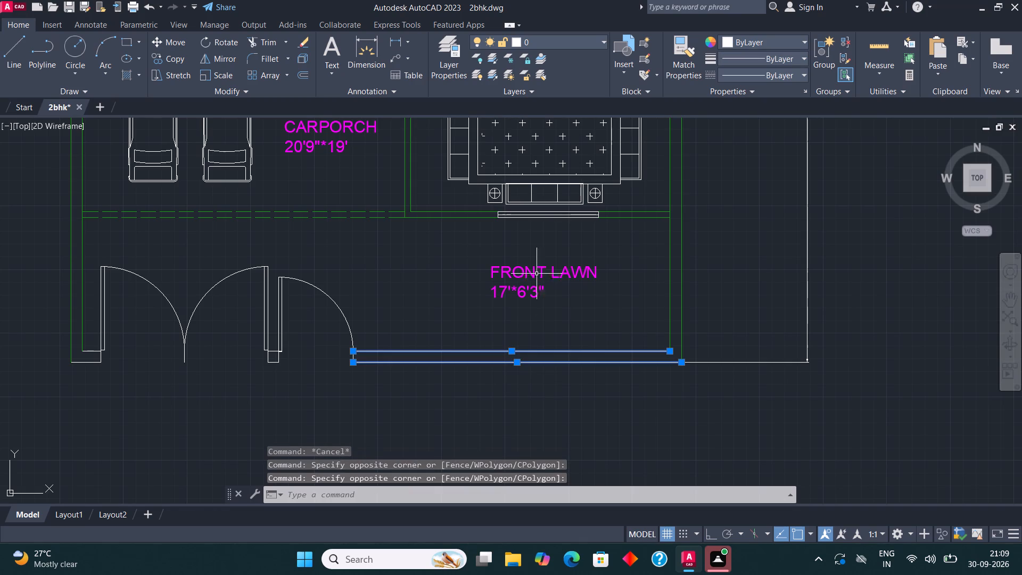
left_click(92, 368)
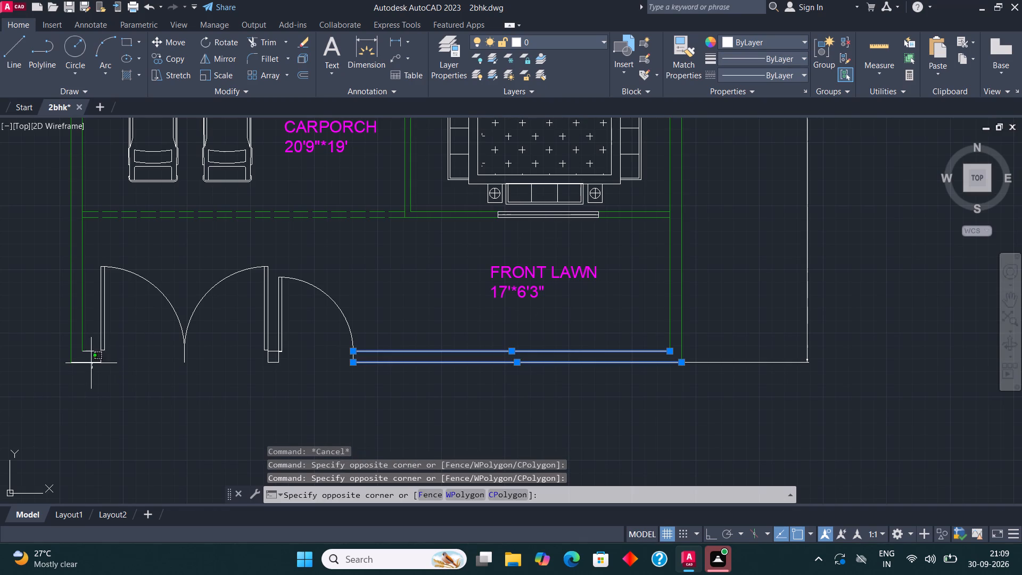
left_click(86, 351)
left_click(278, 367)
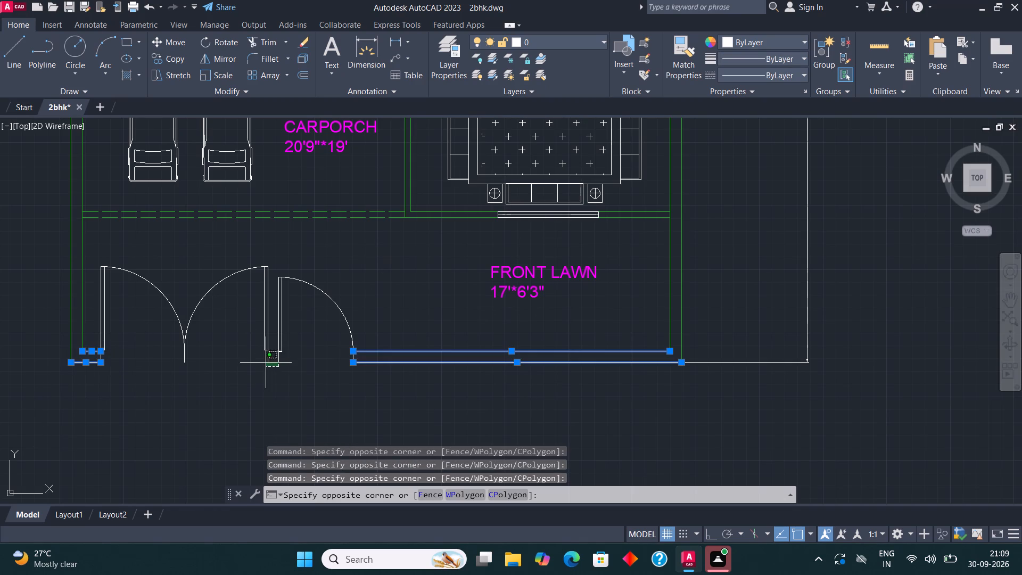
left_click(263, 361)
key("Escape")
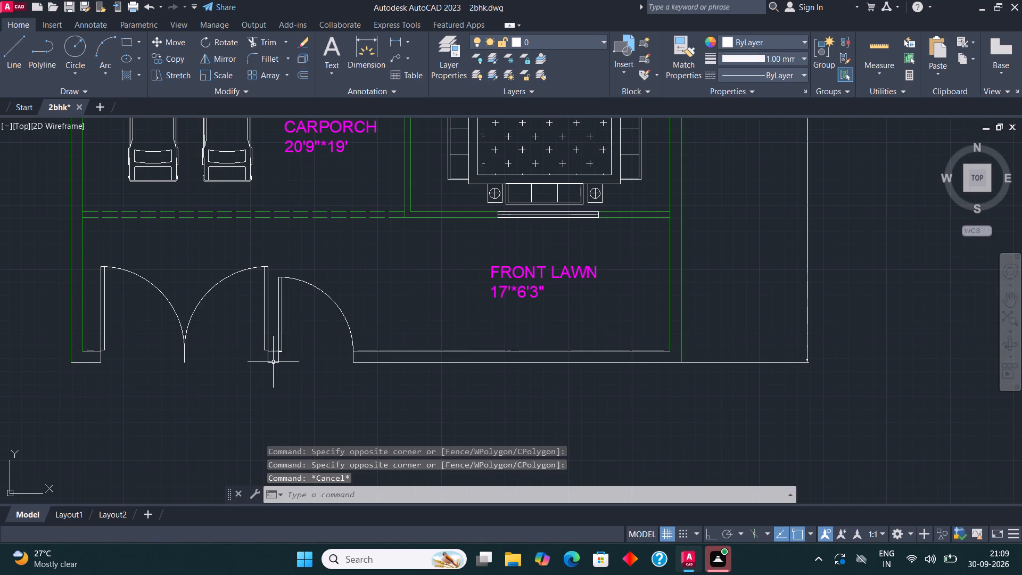
Move the front lawn's lower boundary wall lines and the short wall lines at the carporch gate's outer end to the WALL layer.
left_click(583, 383)
left_click(506, 334)
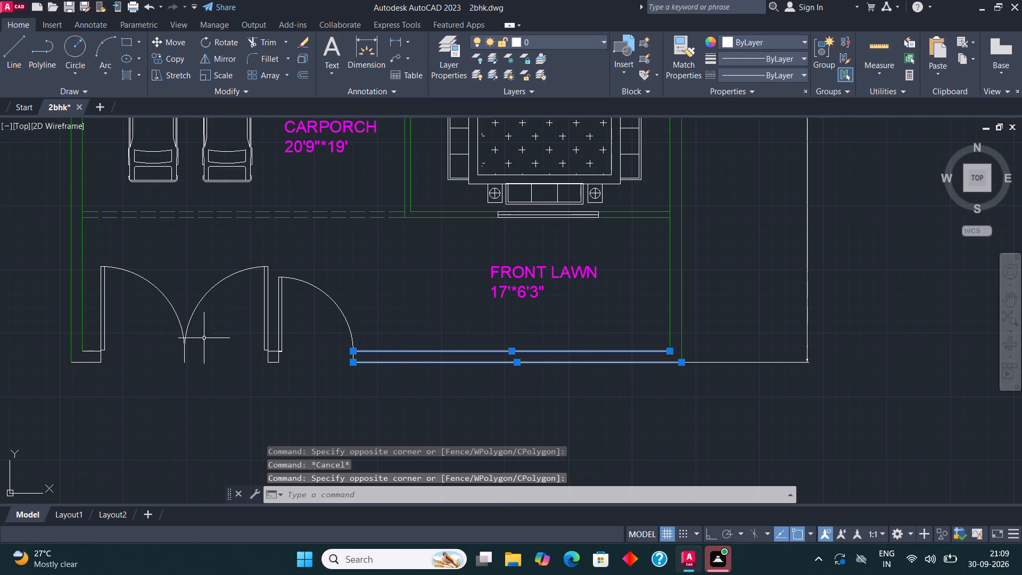
left_click(96, 370)
left_click(85, 354)
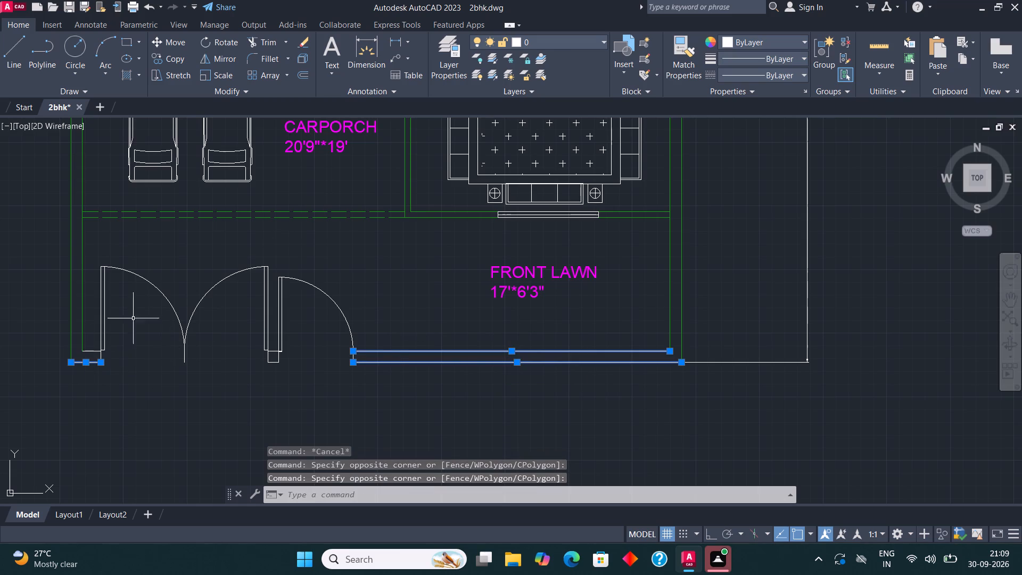
left_click(95, 355)
left_click(88, 343)
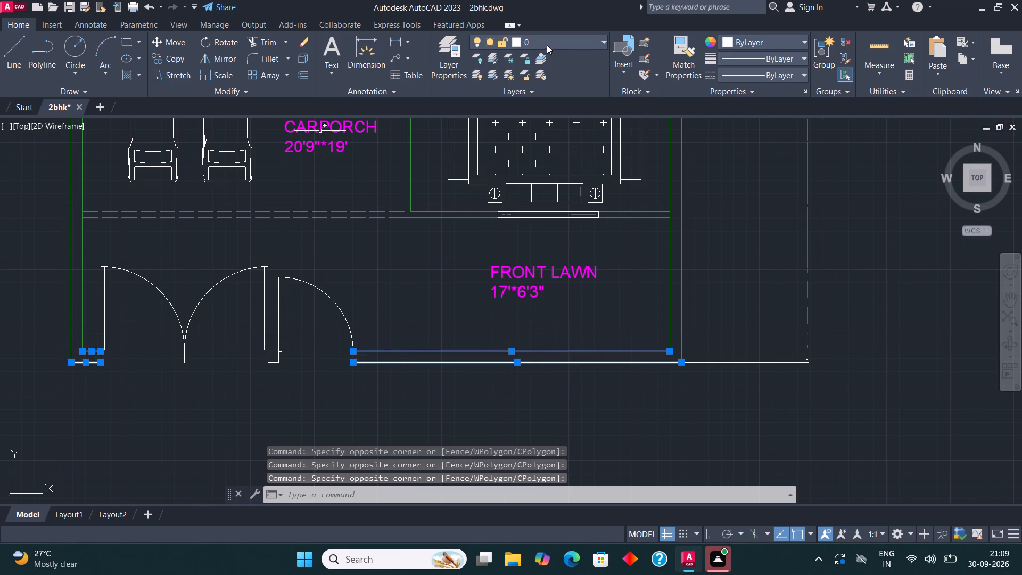
left_click(547, 44)
left_click(547, 125)
key("Escape")
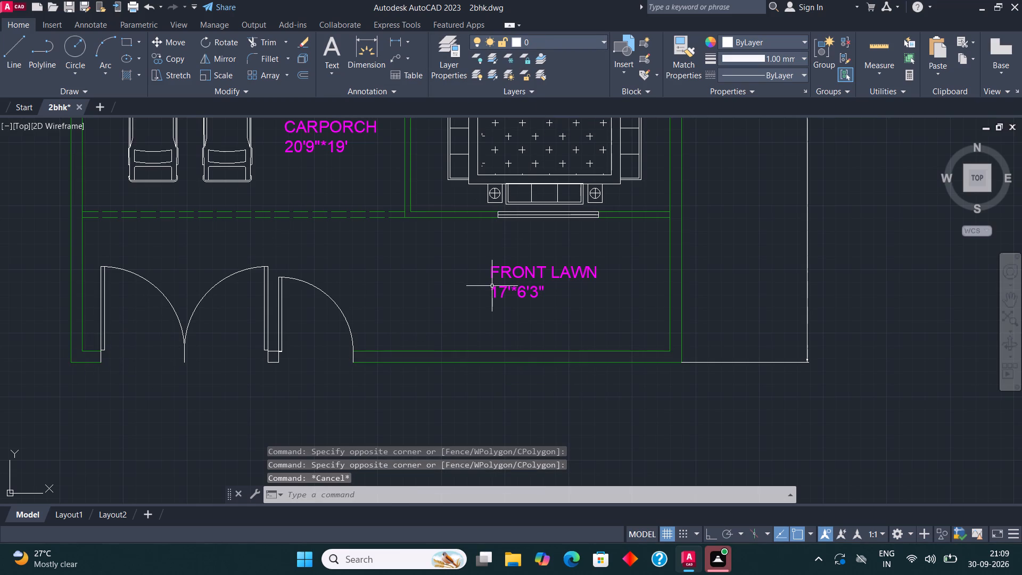
Move the wall and window lines between the open area and the 5'8"*8'6" bath, plus the adjoining inner side-wall line, to the WALL layer.
middle_click_drag(510, 314, 532, 379)
middle_click_drag(535, 260, 538, 304)
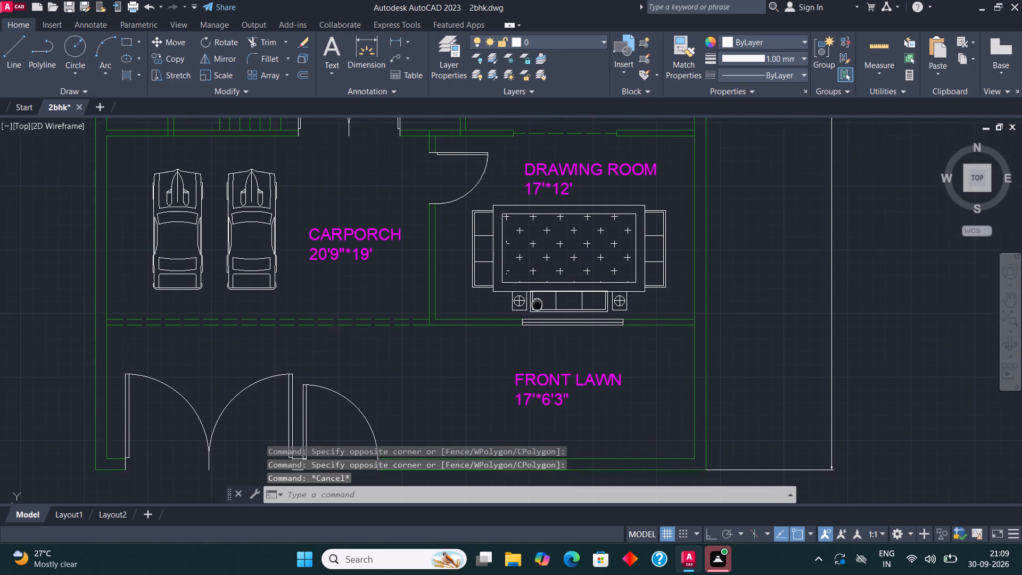
middle_click_drag(538, 304, 539, 365)
middle_click_drag(495, 183, 508, 375)
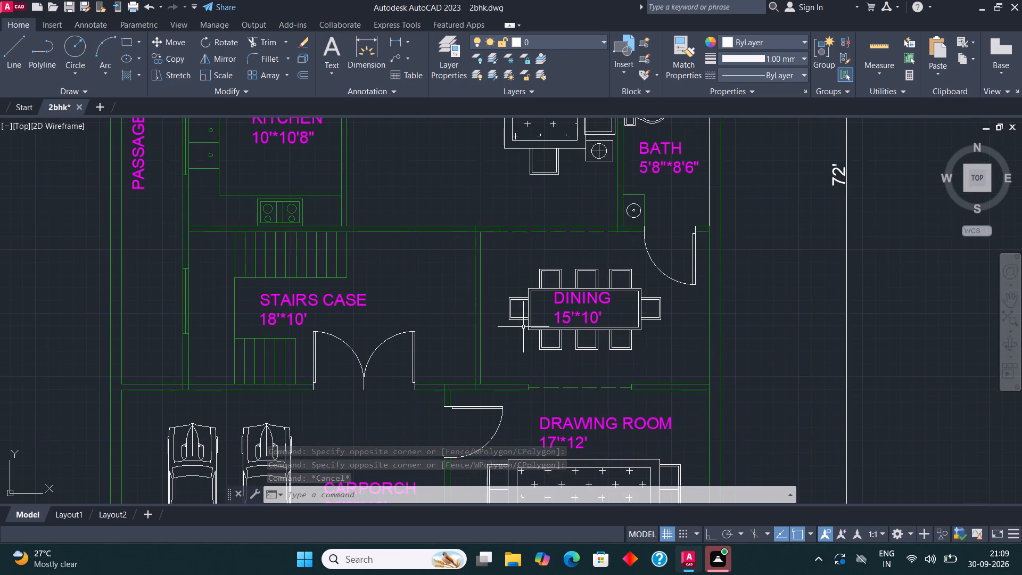
middle_click_drag(501, 206, 506, 342)
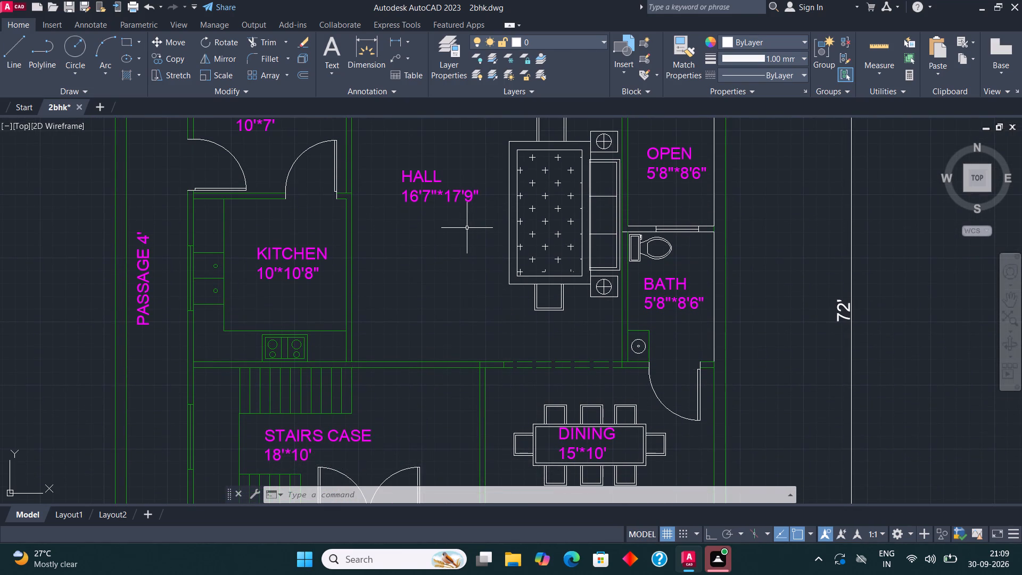
middle_click_drag(461, 203, 479, 259)
scroll(703, 291, "up", 3)
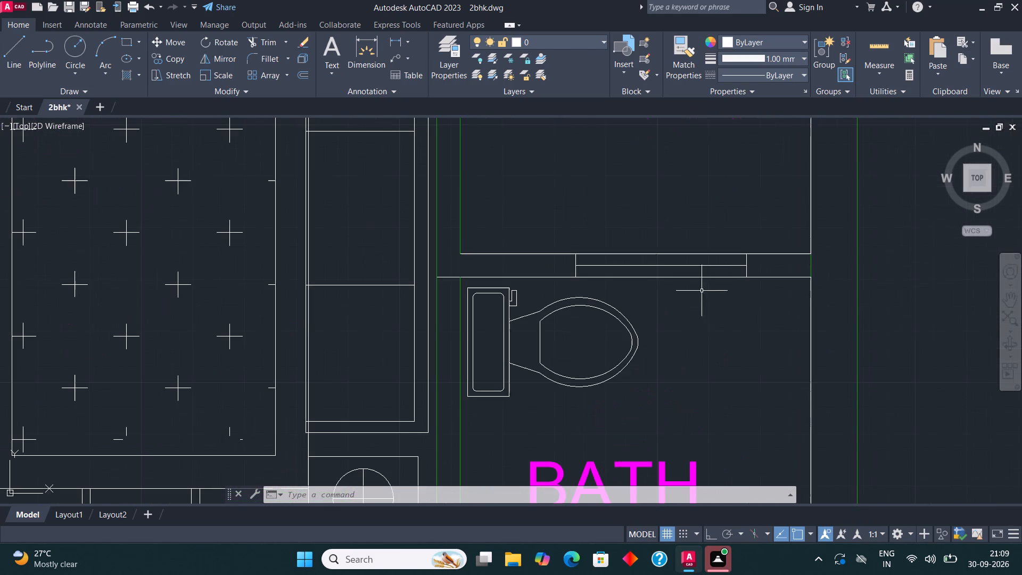
left_click(771, 303)
left_click(670, 231)
left_click(804, 343)
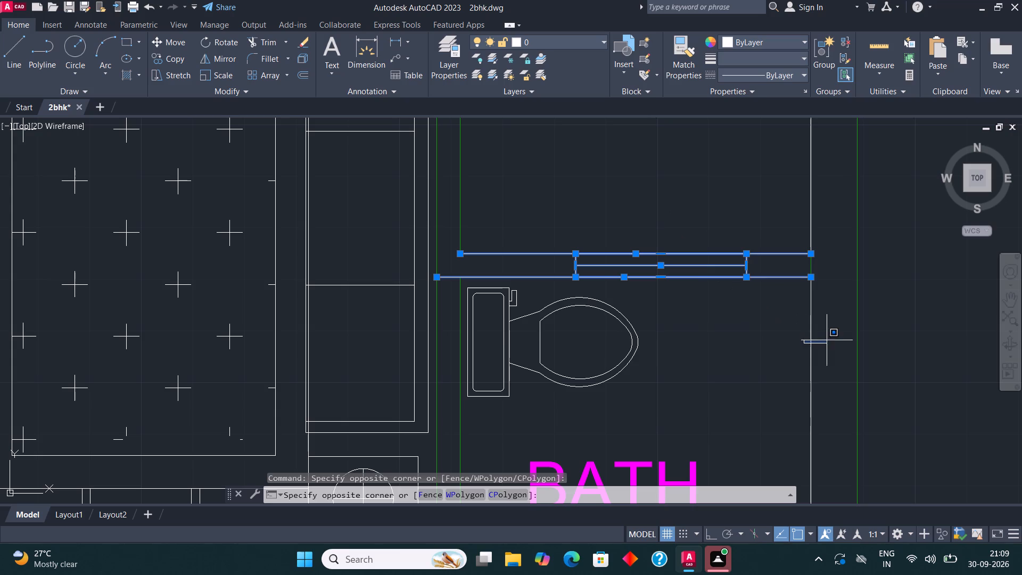
left_click(838, 336)
left_click_drag(831, 351, 827, 343)
left_click(761, 211)
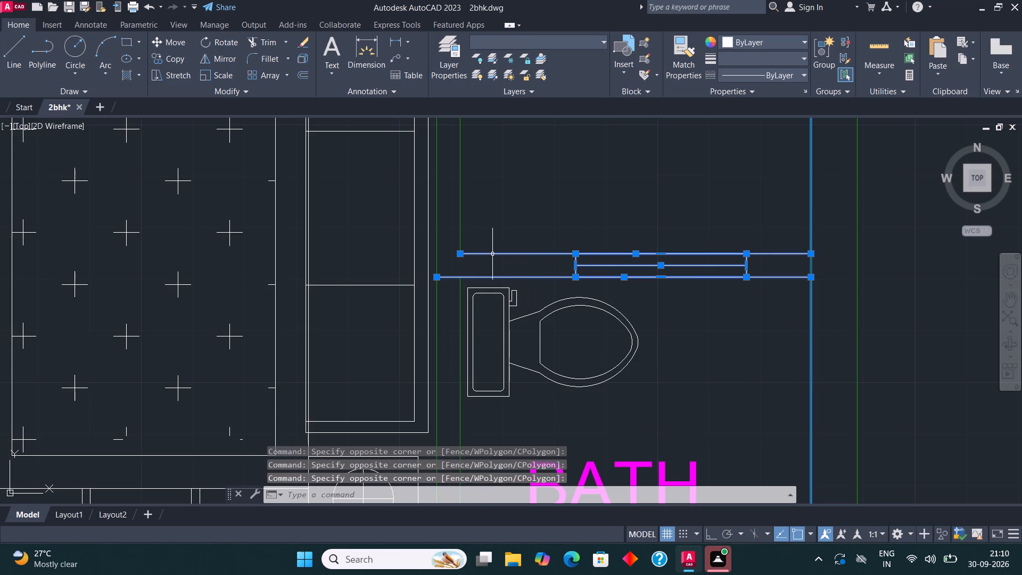
left_click(570, 36)
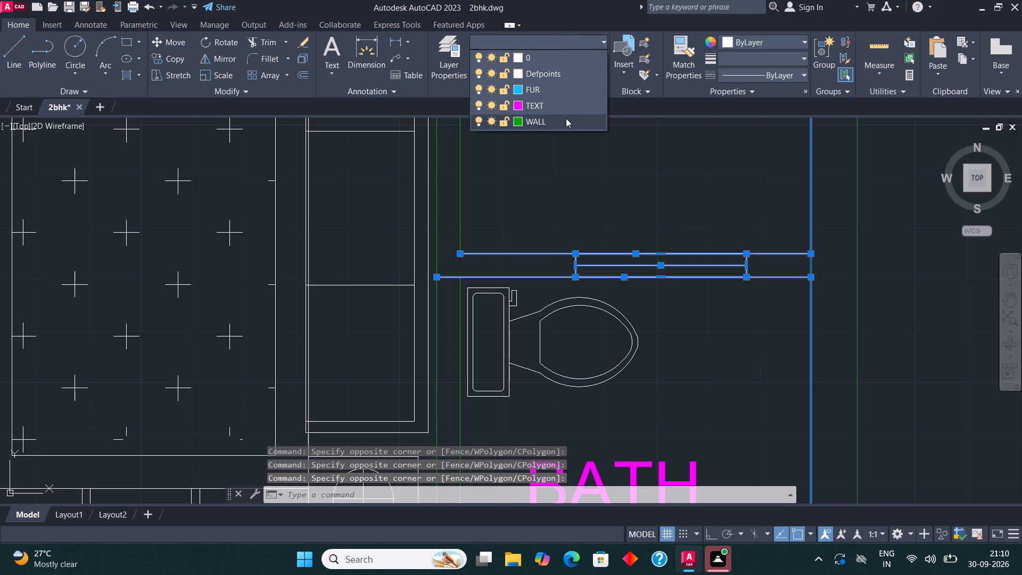
left_click(566, 118)
key("Escape")
Move the sofa, bed and all side tables in the 17'*14' bedroom to the FUR layer.
scroll(469, 319, "down", 2)
scroll(523, 321, "down", 4)
scroll(479, 203, "up", 2)
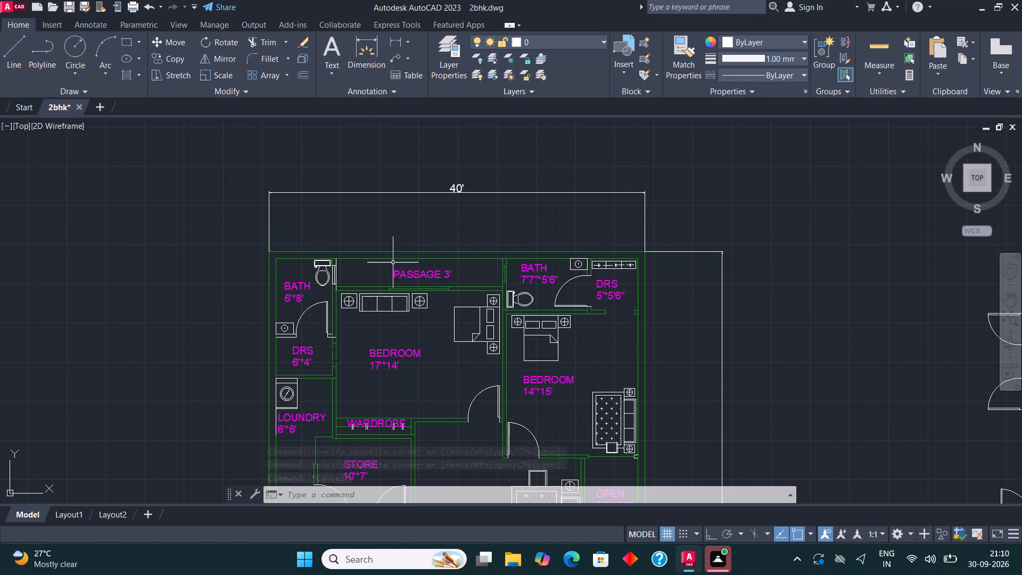
scroll(392, 280, "up", 1)
scroll(447, 347, "up", 1)
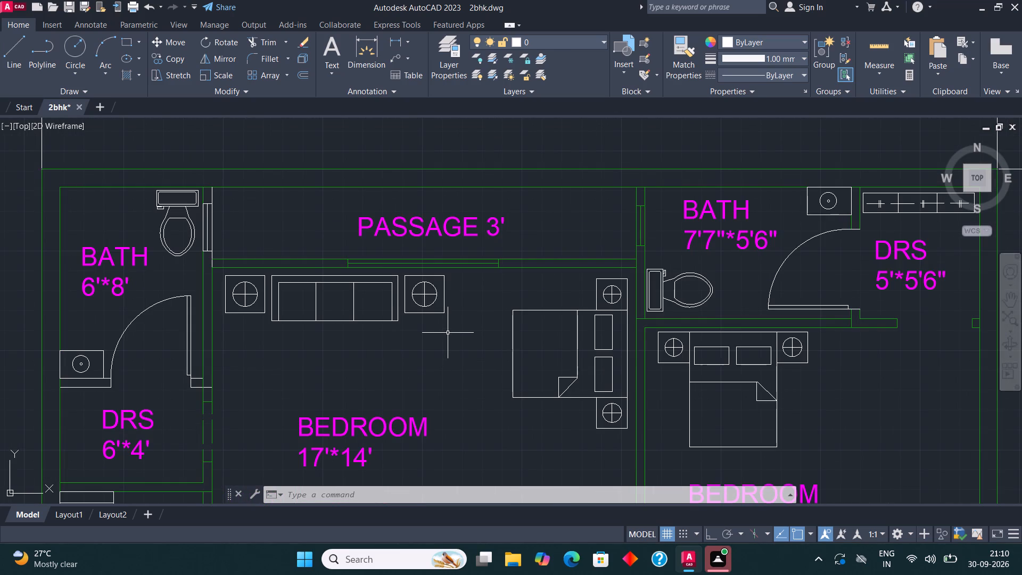
left_click(461, 336)
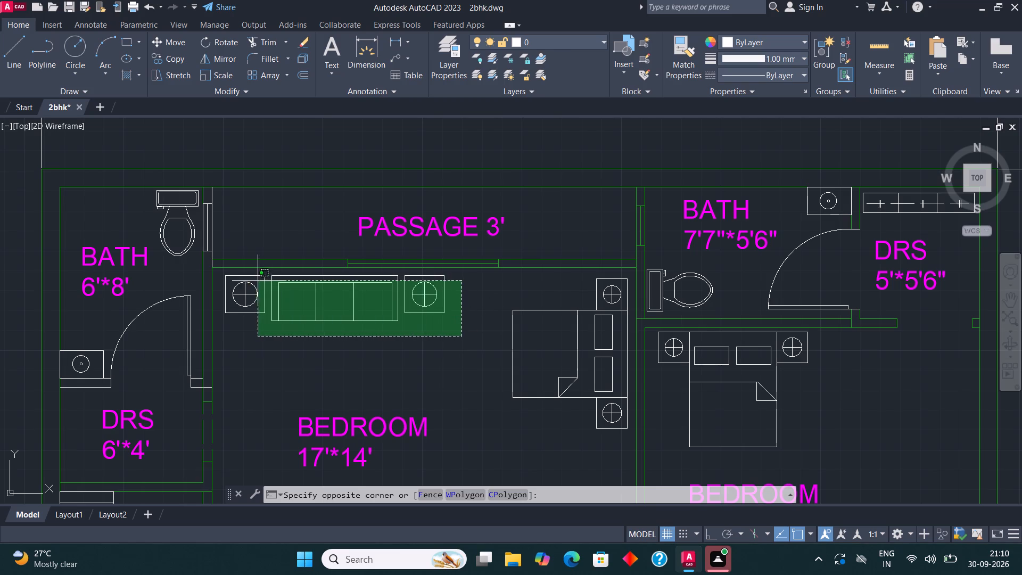
left_click(220, 273)
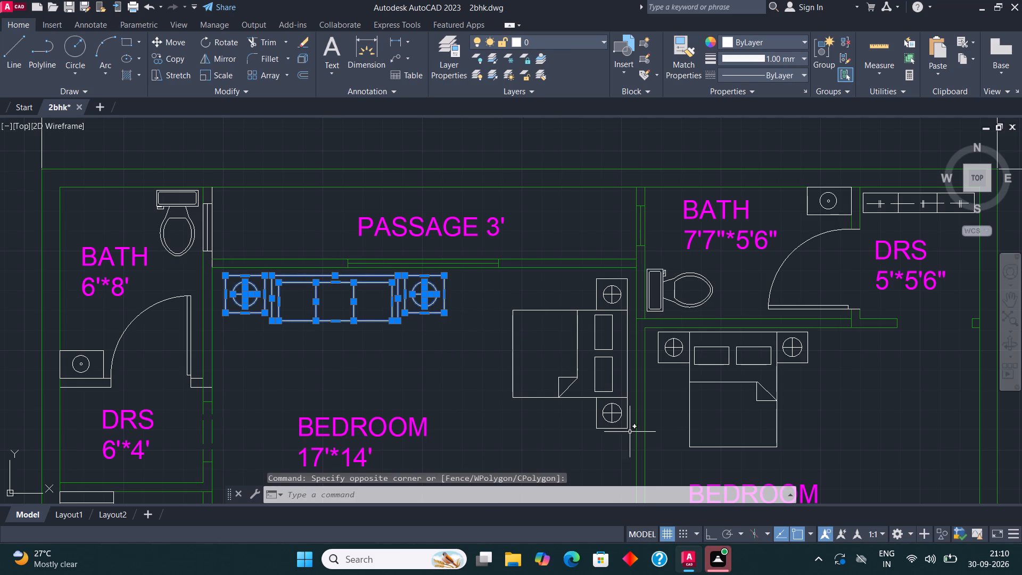
left_click(631, 433)
left_click(506, 274)
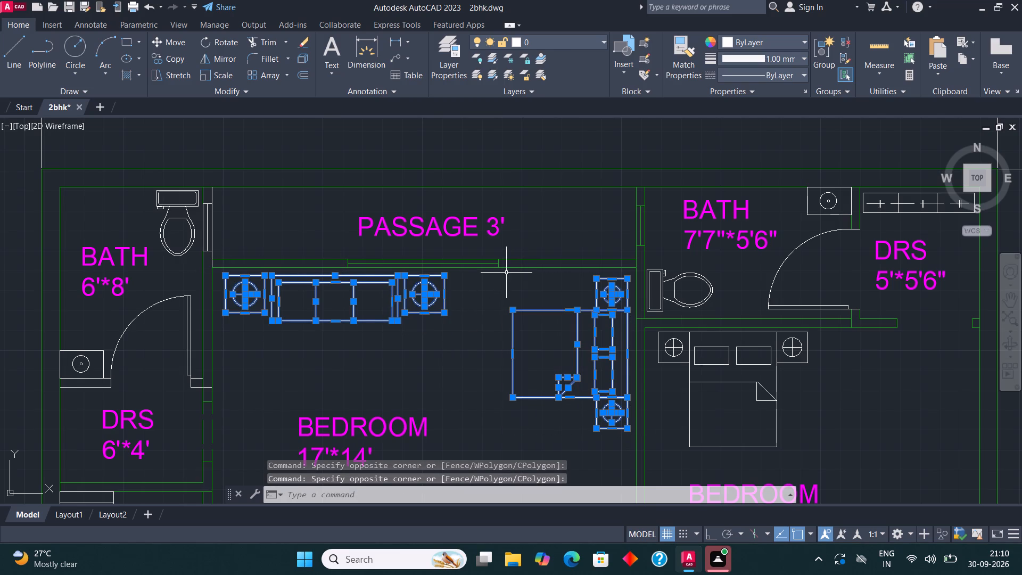
left_click(537, 36)
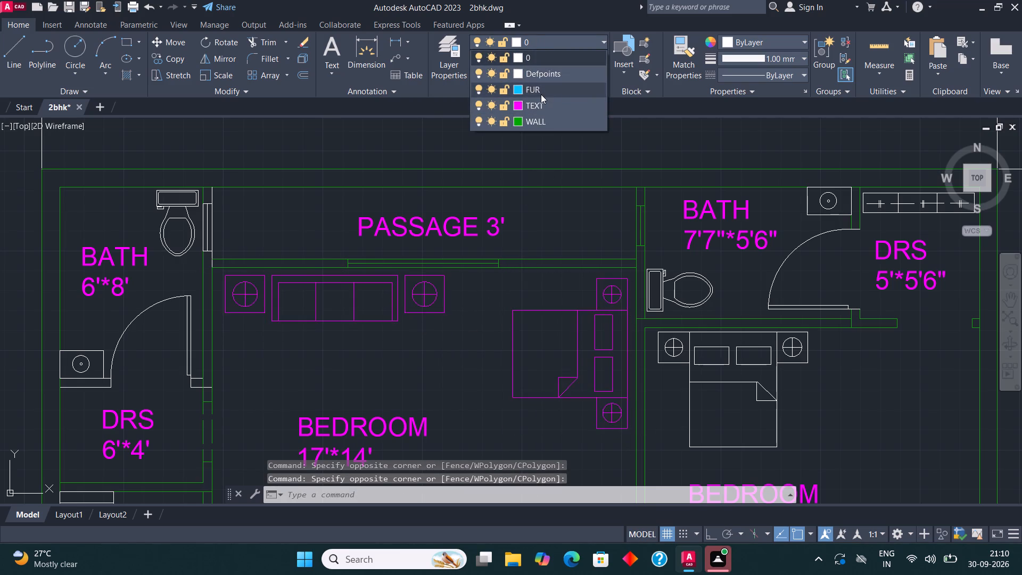
left_click(541, 94)
key("Escape")
Move the 14'*15' bedroom's bed, sofa, patterned rug, small table and all side tables to the FUR layer.
scroll(439, 177, "down", 2)
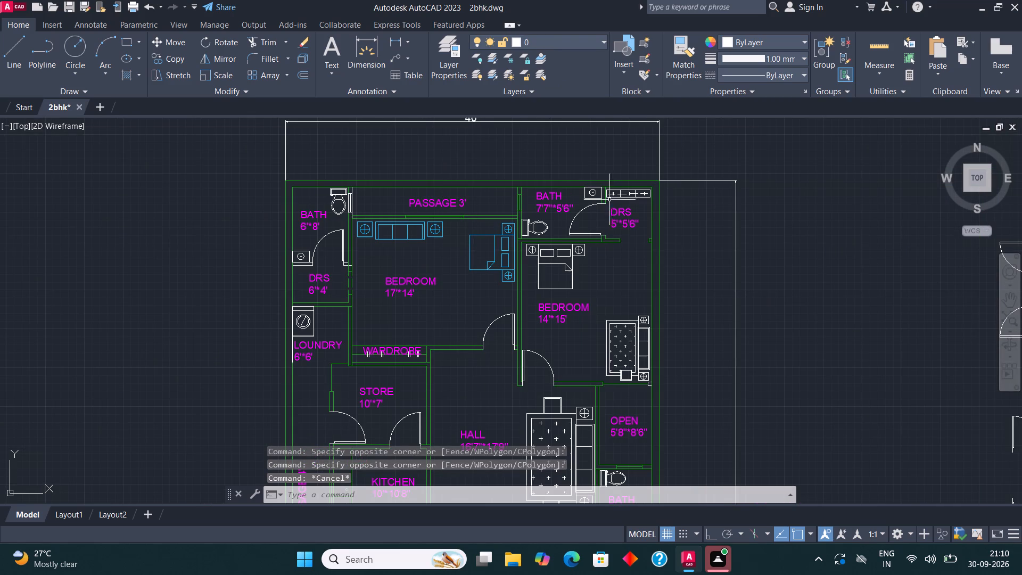
scroll(554, 274, "up", 2)
left_click(619, 316)
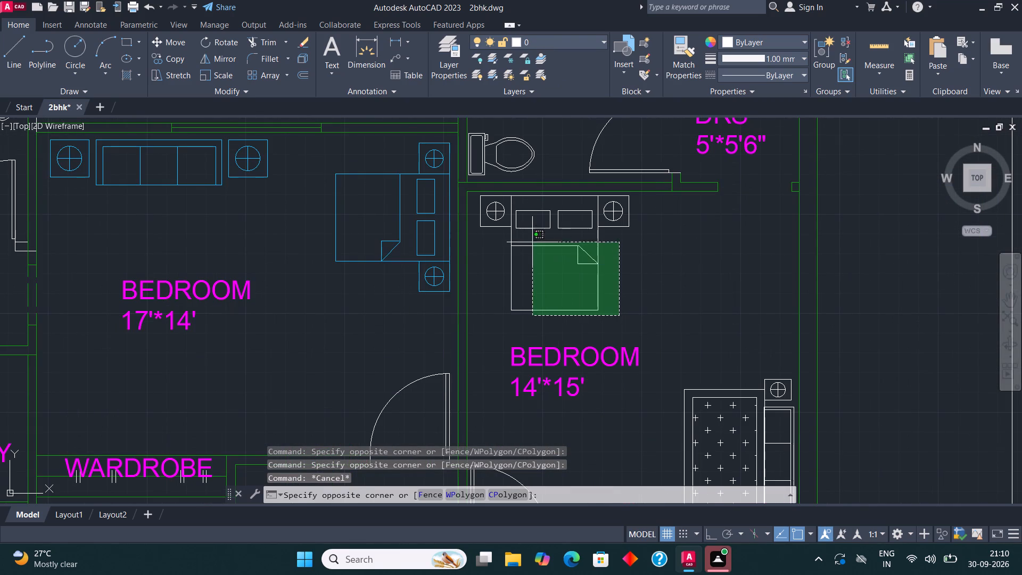
left_click(483, 199)
scroll(595, 199, "up", 2)
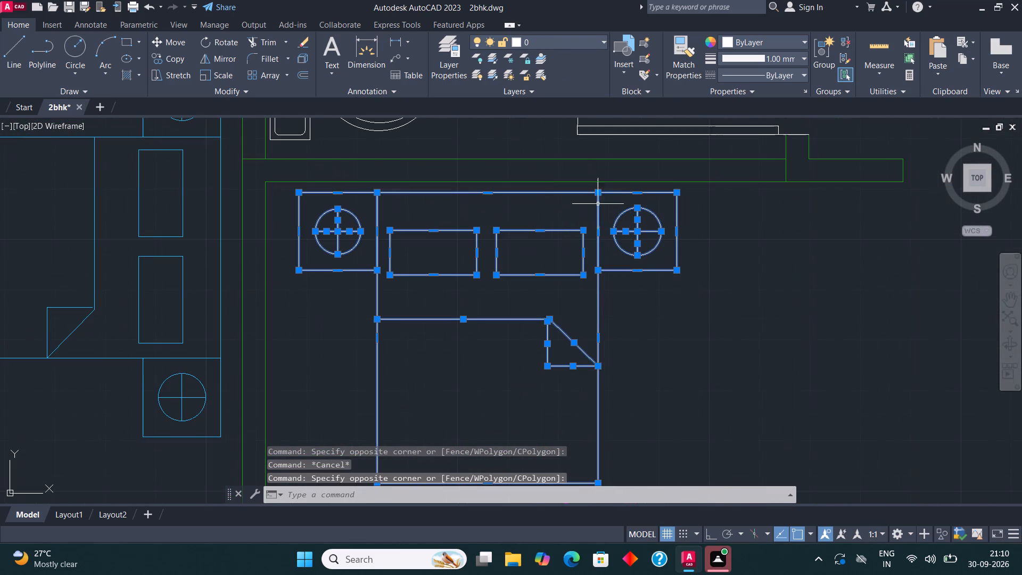
left_click(718, 272)
left_click(349, 215)
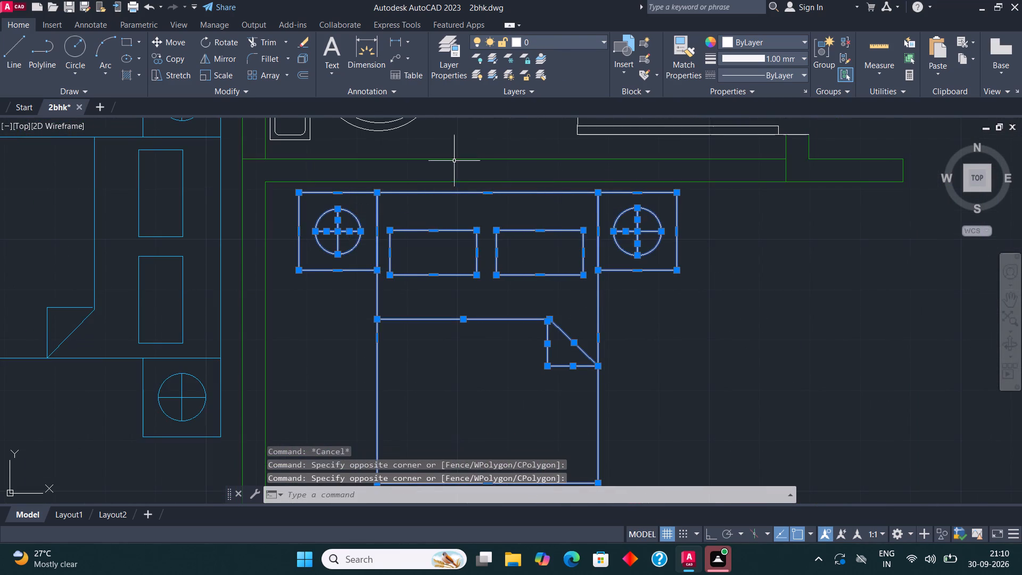
scroll(454, 161, "down", 3)
scroll(598, 371, "up", 3)
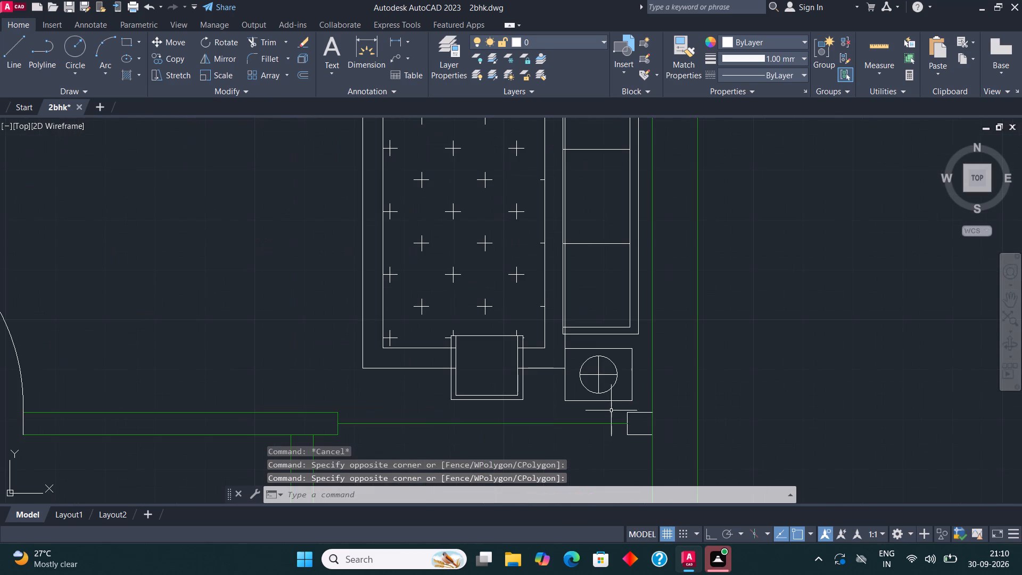
left_click(612, 412)
scroll(611, 411, "down", 1)
left_click(451, 147)
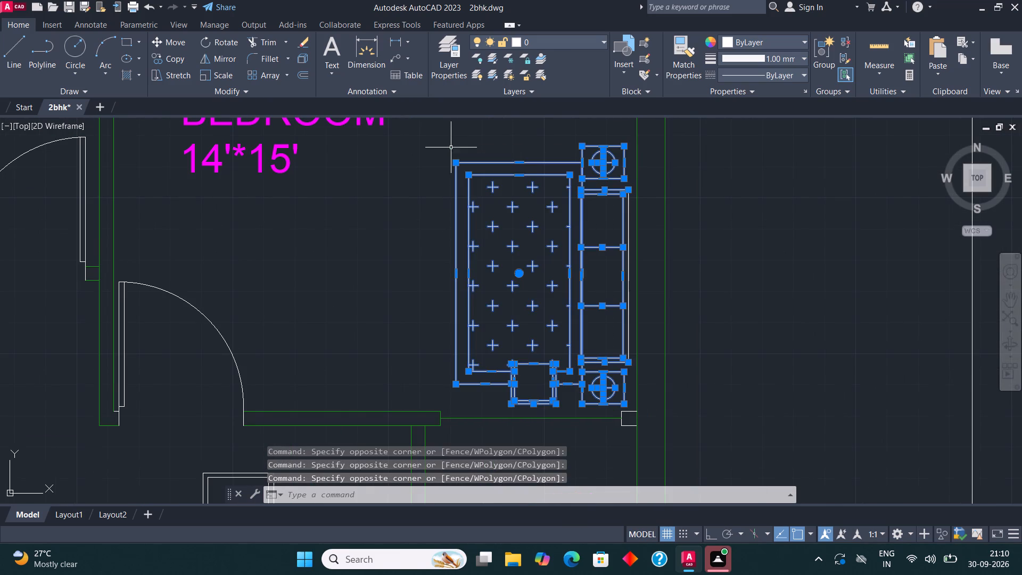
scroll(636, 348, "up", 1)
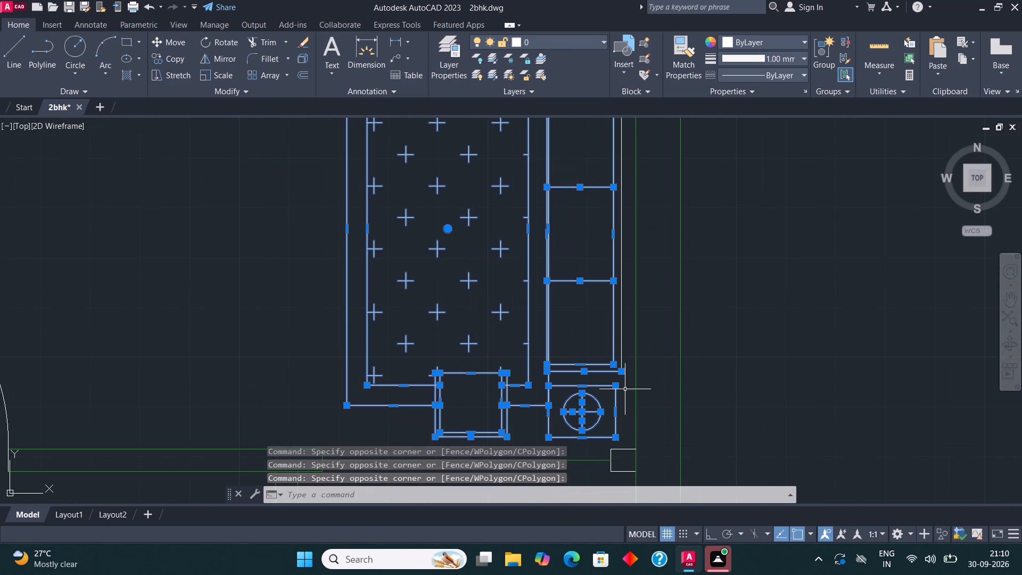
left_click(625, 388)
scroll(625, 385, "down", 1)
left_click(570, 157)
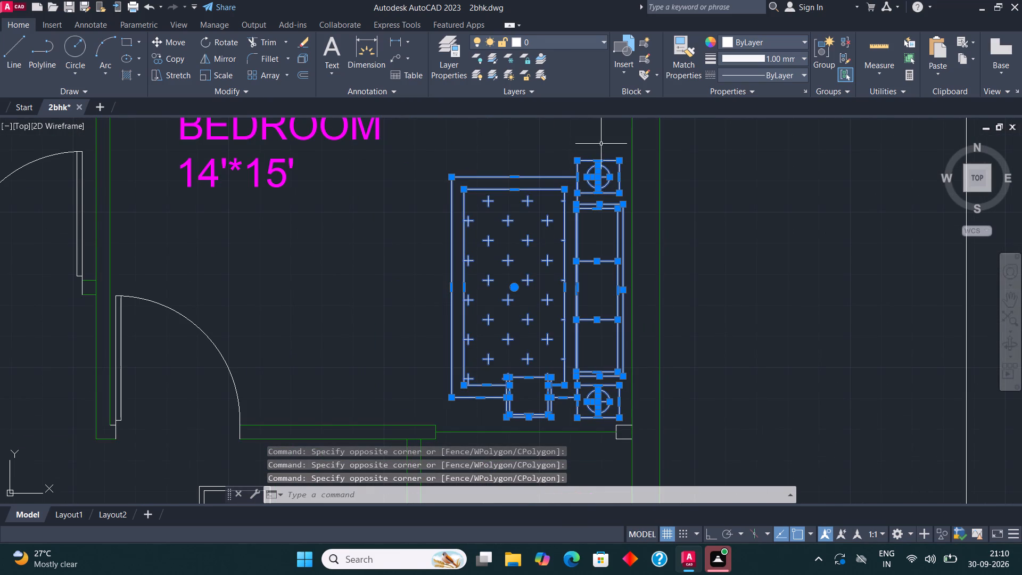
left_click(537, 34)
left_click(543, 39)
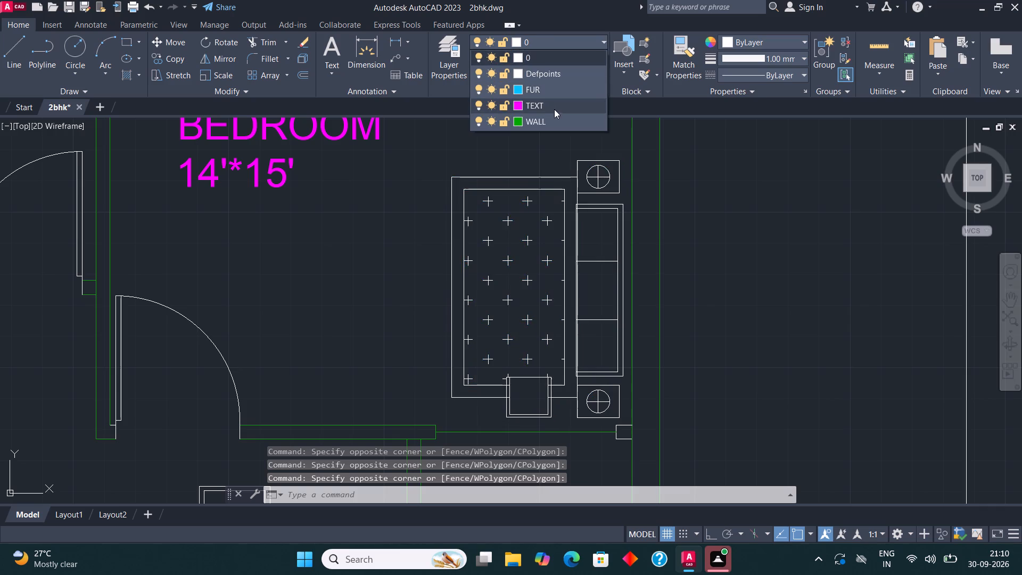
left_click(550, 88)
key("Escape")
Move the hall's sofa, patterned rug, side tables and the two chairs at the rug's ends to the FUR layer.
scroll(567, 216, "down", 2)
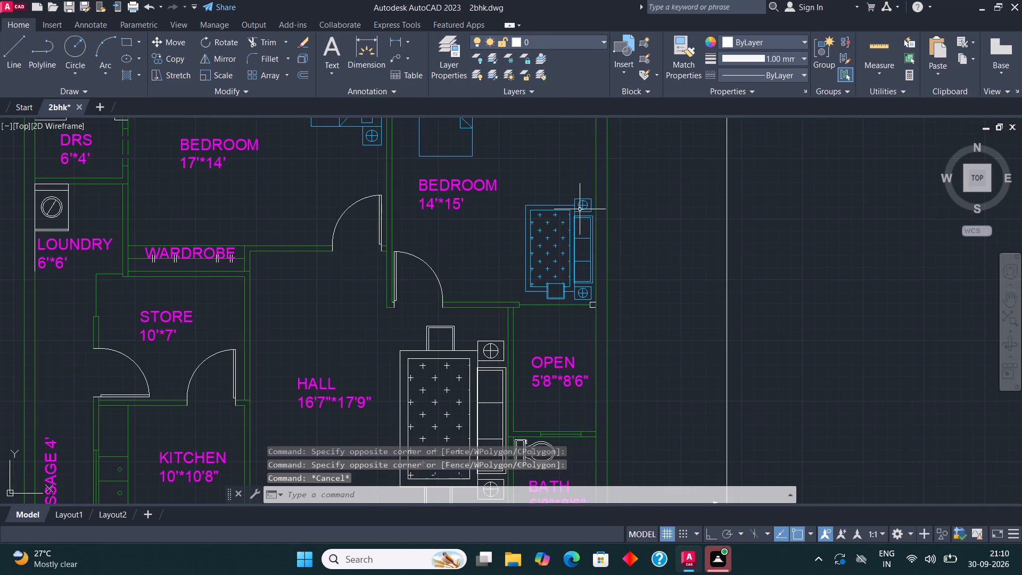
scroll(576, 239, "down", 2)
scroll(544, 314, "up", 2)
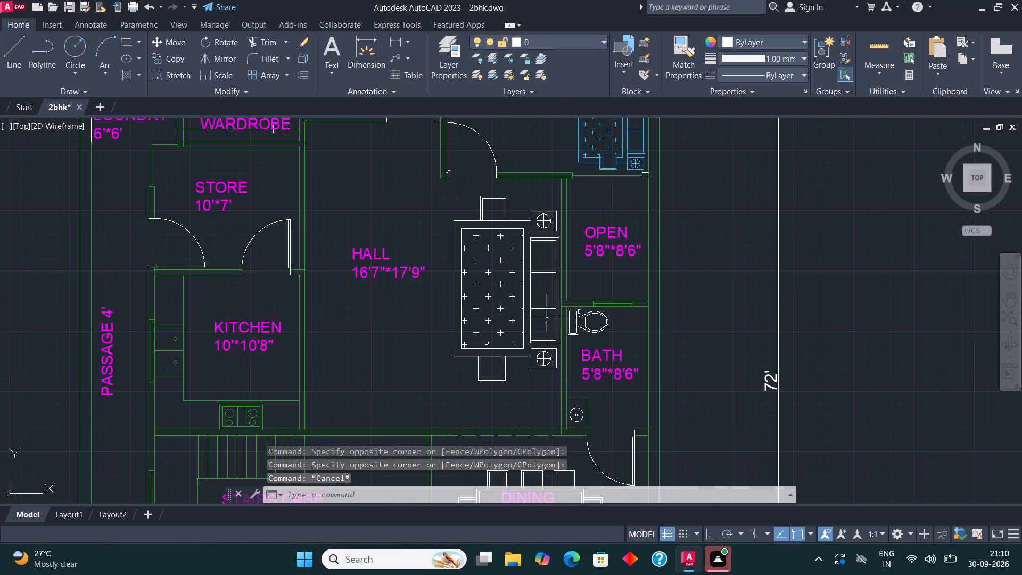
scroll(556, 374, "up", 1)
left_click(558, 375)
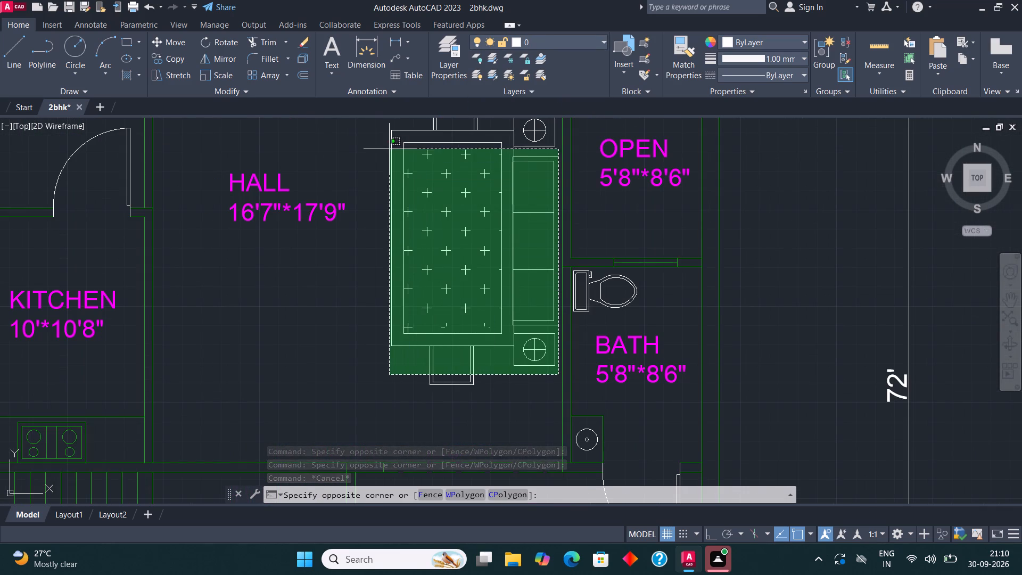
left_click(389, 149)
scroll(465, 337, "down", 1)
scroll(460, 204, "up", 1)
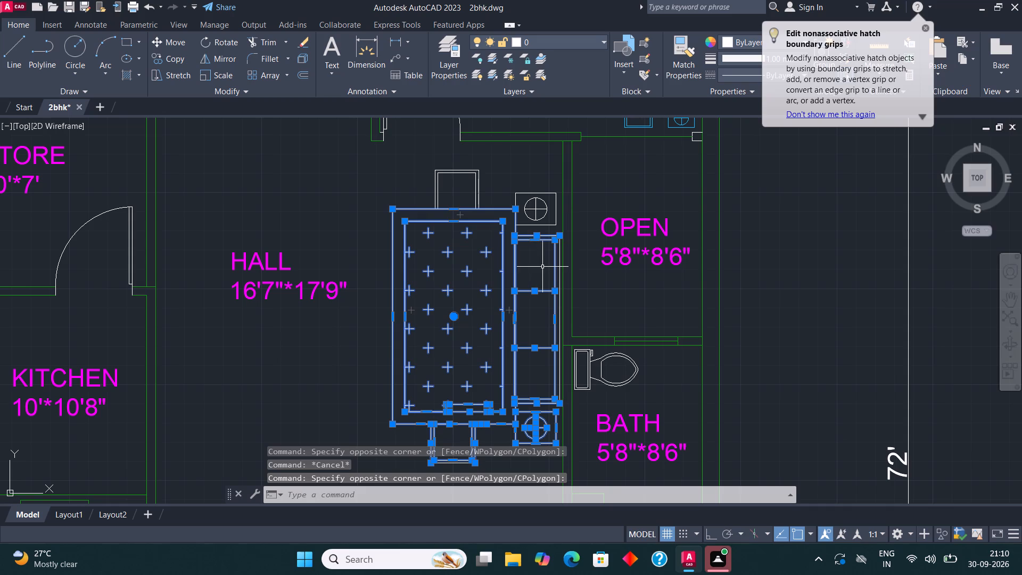
left_click(545, 267)
left_click(433, 160)
scroll(564, 237, "up", 1)
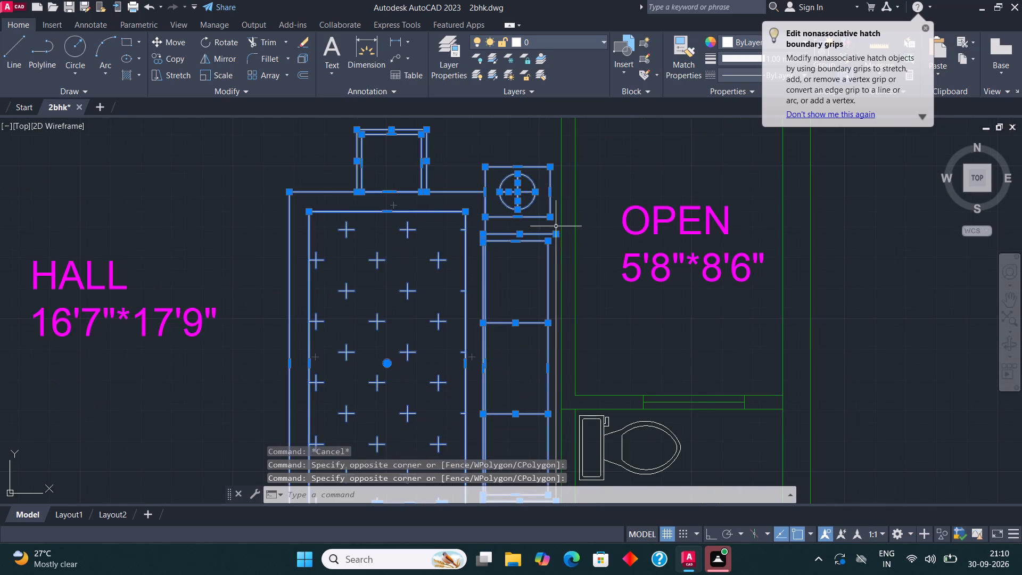
left_click(547, 230)
left_click(493, 156)
scroll(504, 164, "down", 1)
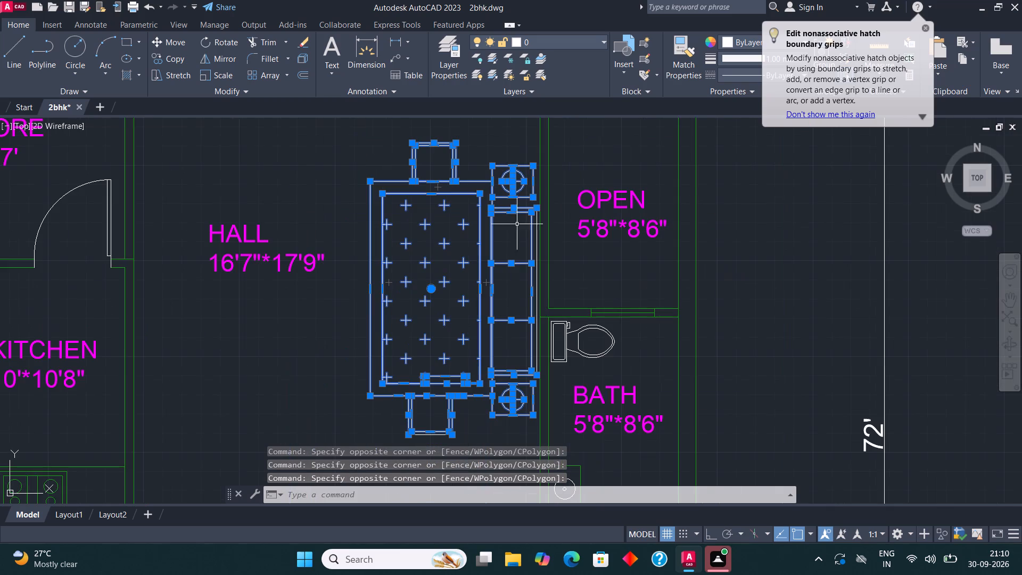
scroll(520, 343, "down", 2)
scroll(504, 383, "up", 2)
left_click(505, 388)
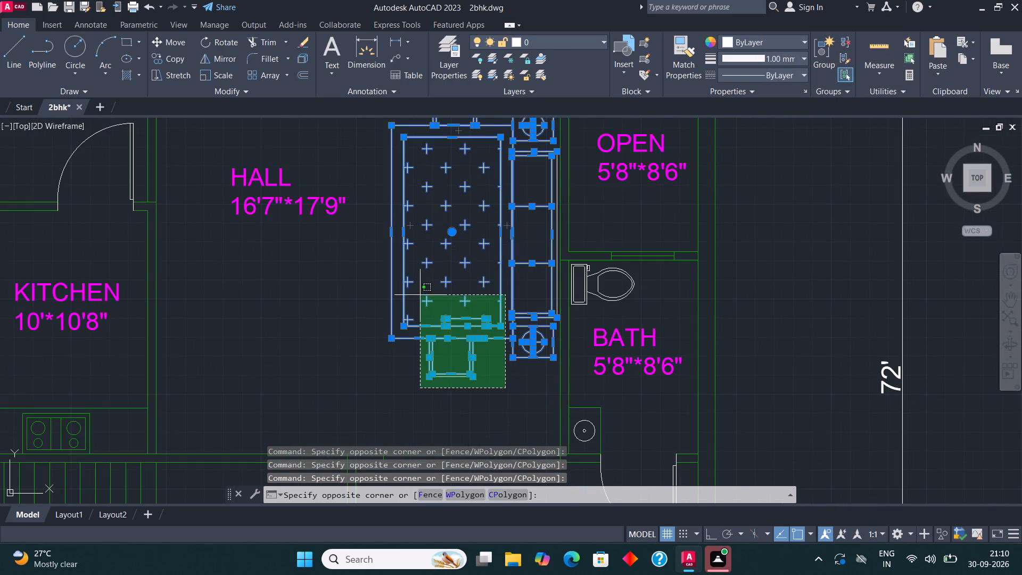
left_click(417, 287)
left_click(552, 39)
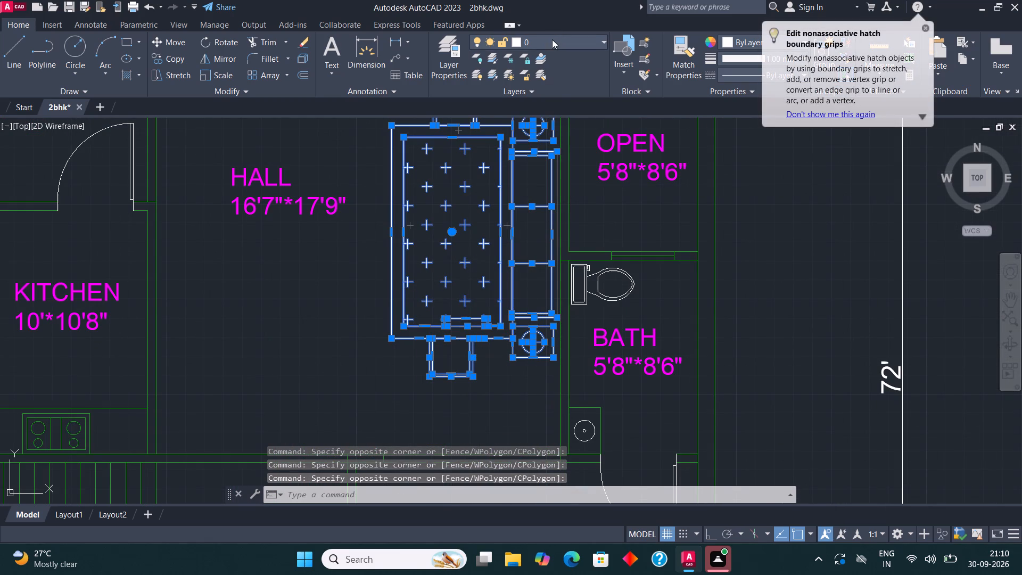
left_click(547, 89)
key("Escape")
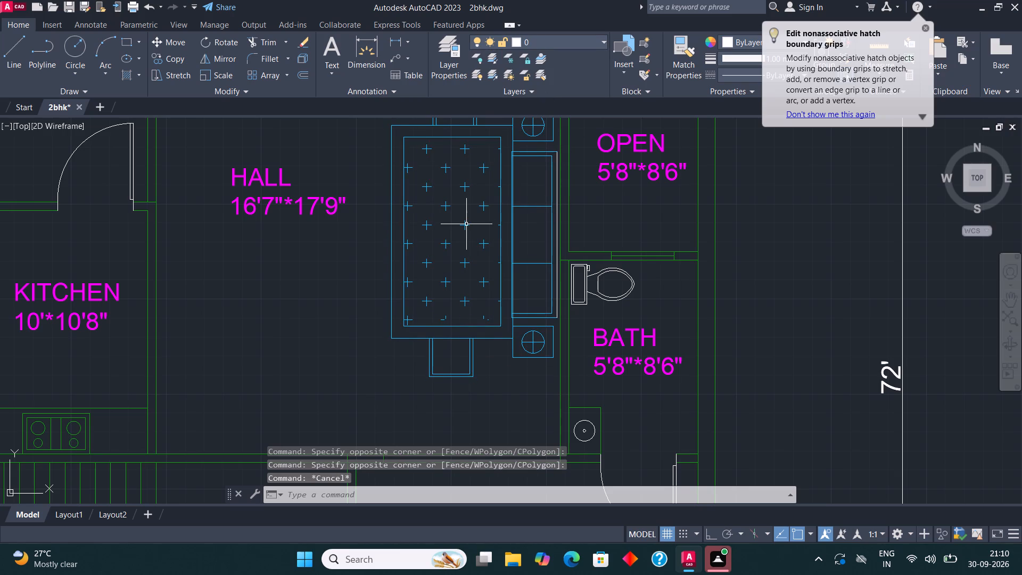
Move the dining table and its eight surrounding chairs to the FUR layer.
scroll(499, 266, "down", 2)
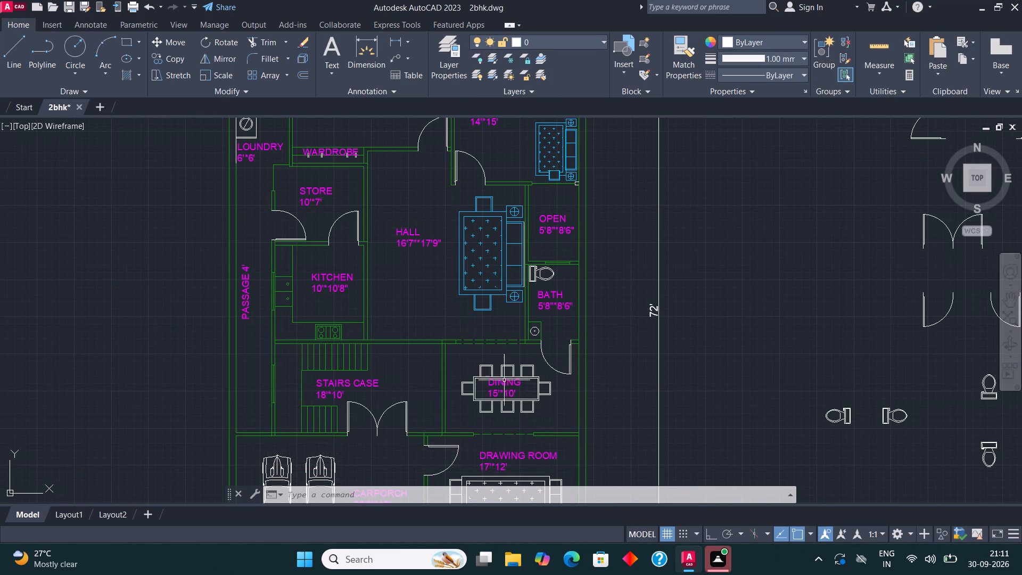
scroll(501, 387, "up", 3)
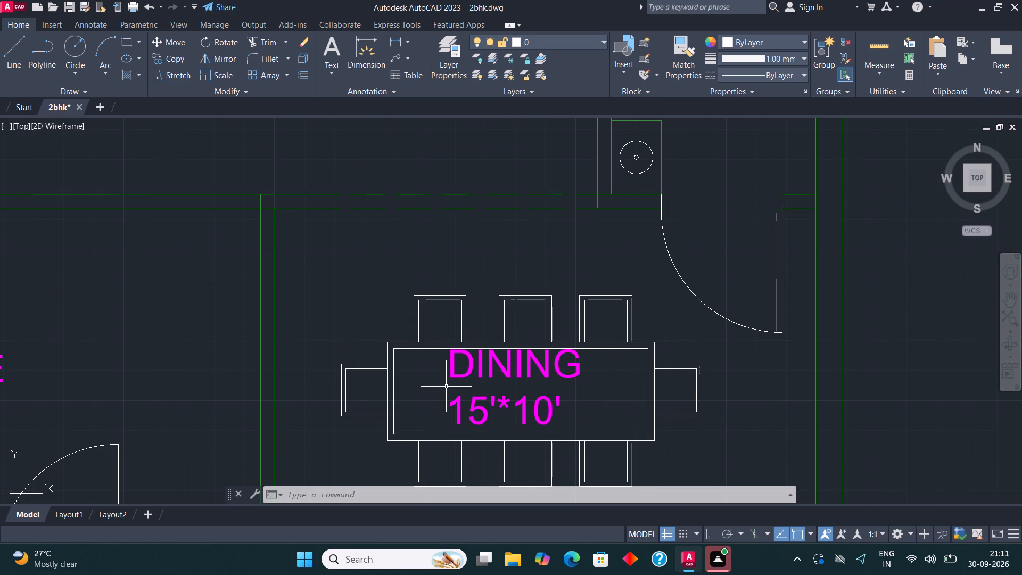
left_click(446, 386)
left_click(395, 299)
scroll(577, 302, "down", 1)
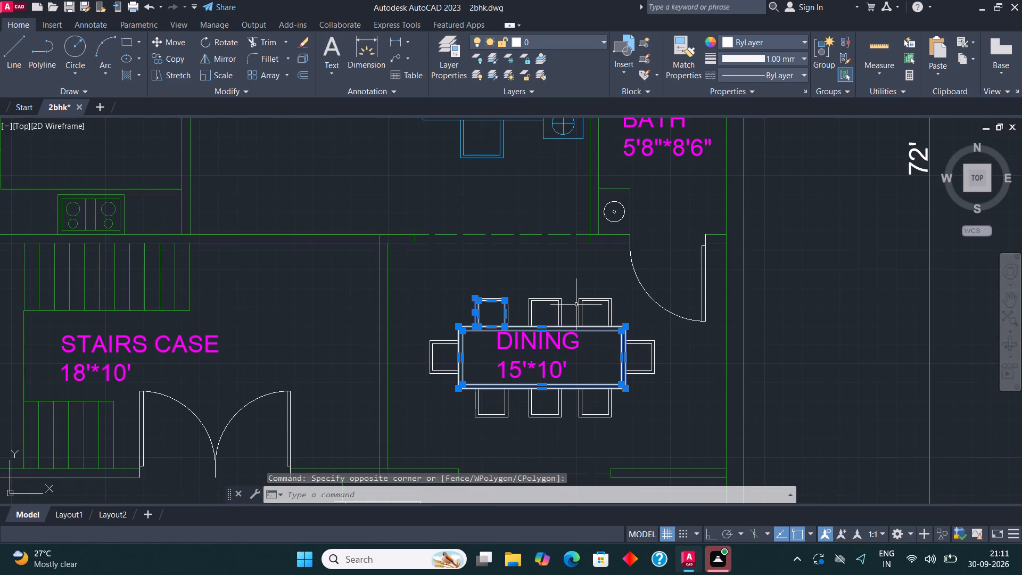
left_click(447, 382)
left_click(418, 331)
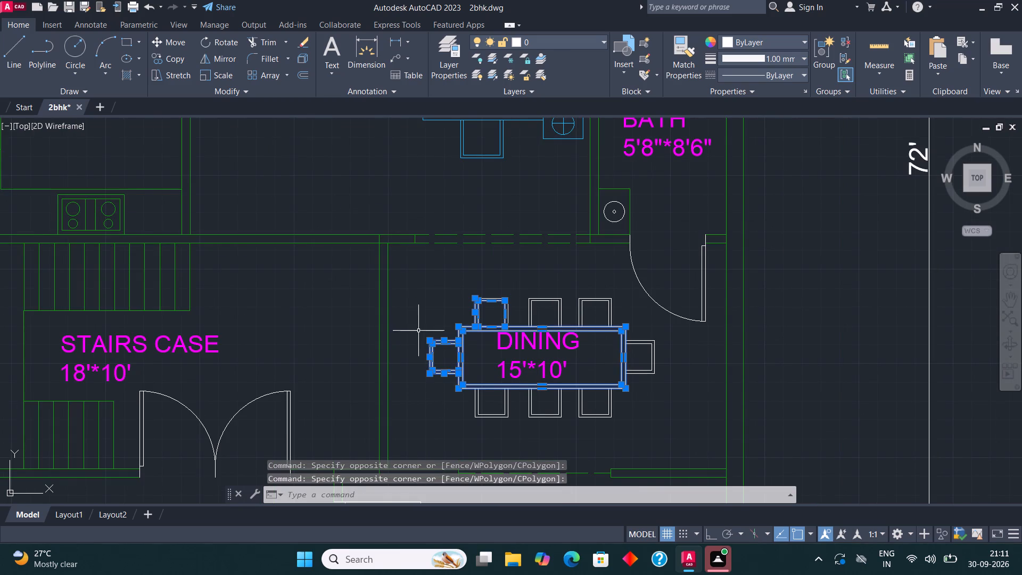
scroll(510, 415, "up", 1)
left_click(675, 433)
left_click(424, 388)
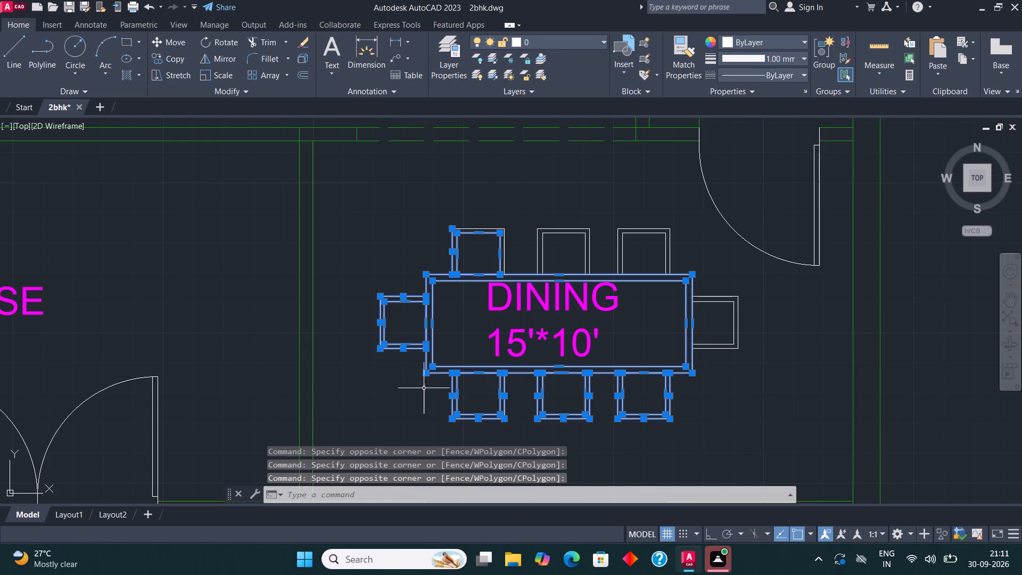
left_click(745, 370)
left_click(731, 289)
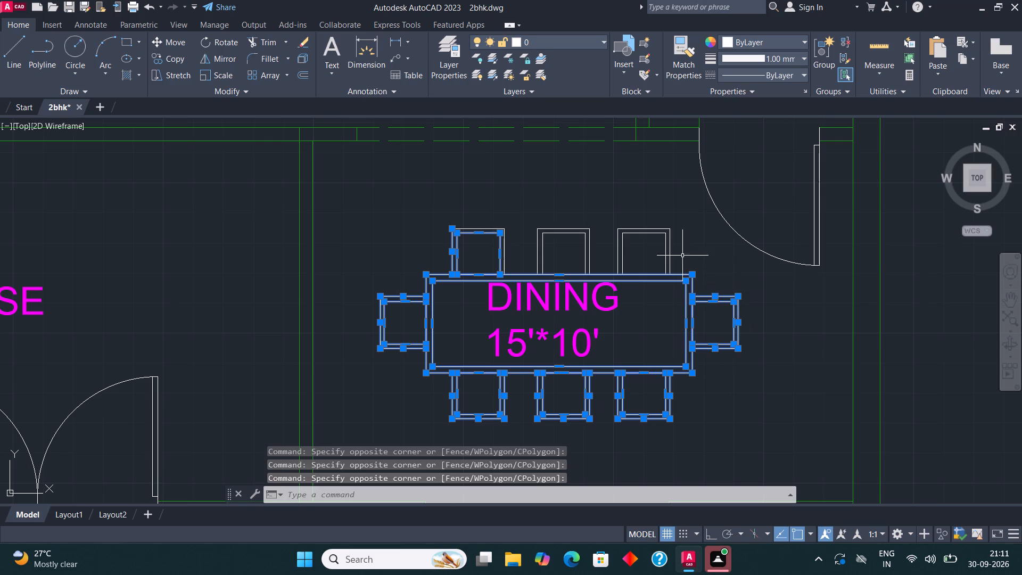
left_click(681, 261)
left_click(439, 187)
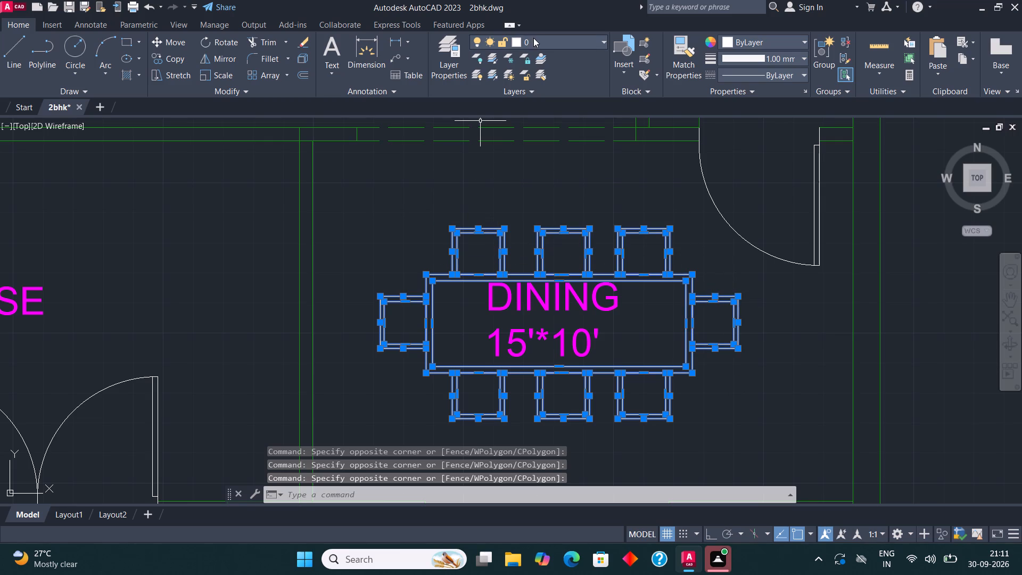
left_click(534, 38)
left_click(543, 92)
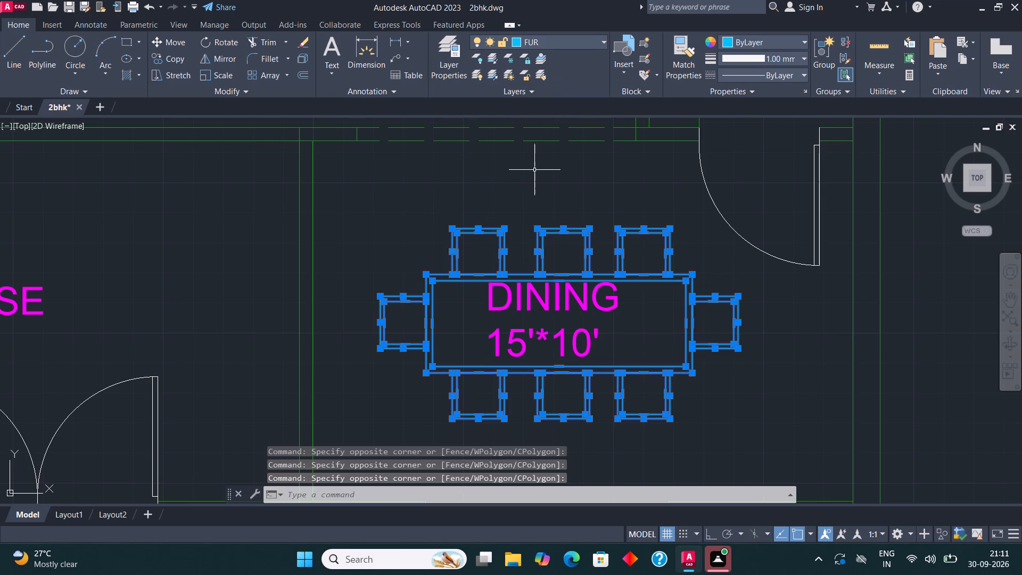
key("Escape")
Move the leftover short lines where the upper row of dining chairs meets the table to the FUR layer.
scroll(533, 262, "up", 1)
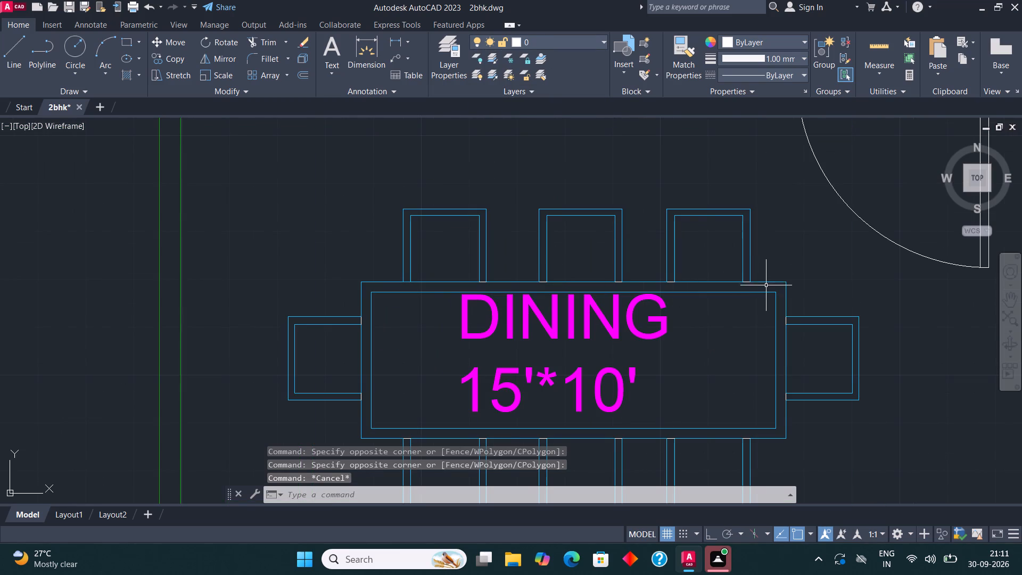
left_click(766, 286)
left_click(464, 240)
scroll(480, 256, "down", 1)
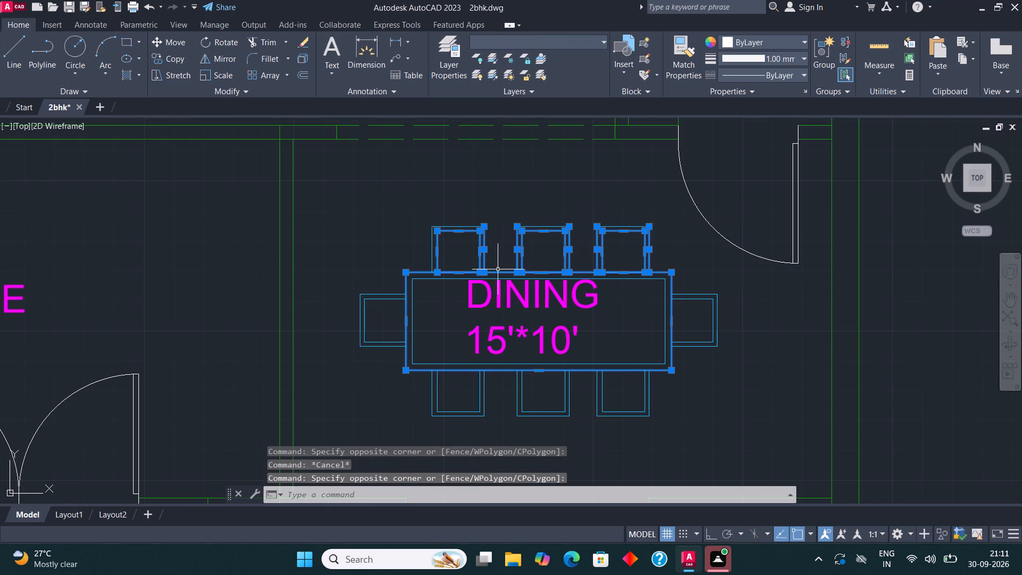
scroll(592, 368, "up", 2)
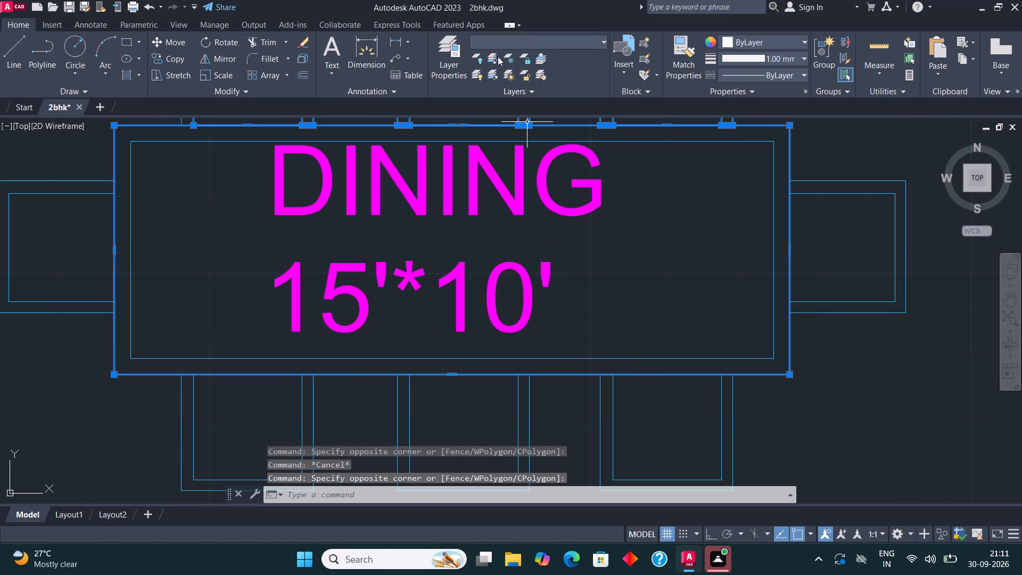
left_click(513, 44)
left_click(526, 89)
key("Escape")
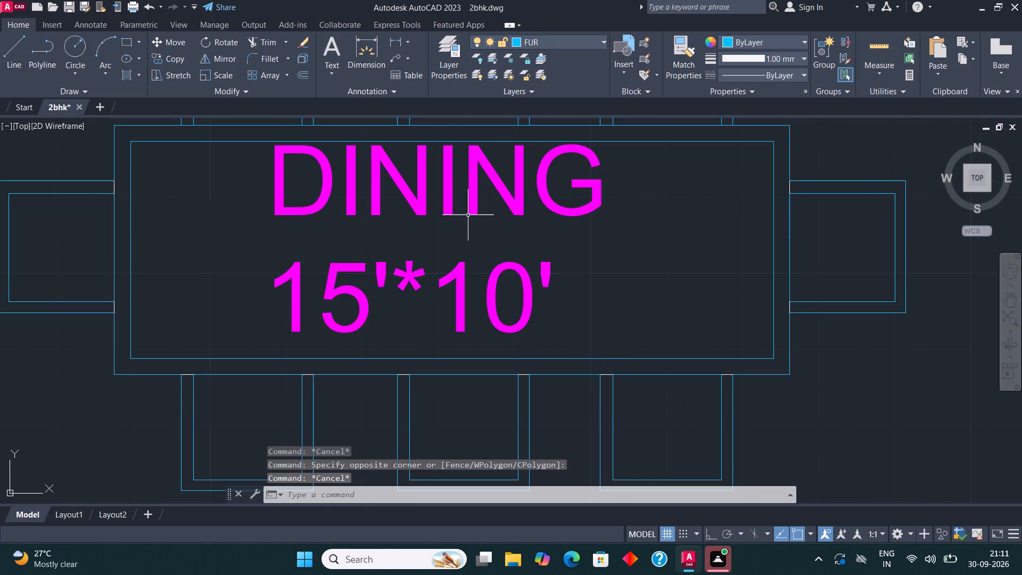
Move the leftover short lines where the east-end chair and lower row of chairs meet the dining table to the FUR layer.
scroll(450, 262, "down", 2)
scroll(571, 257, "up", 2)
left_click(615, 336)
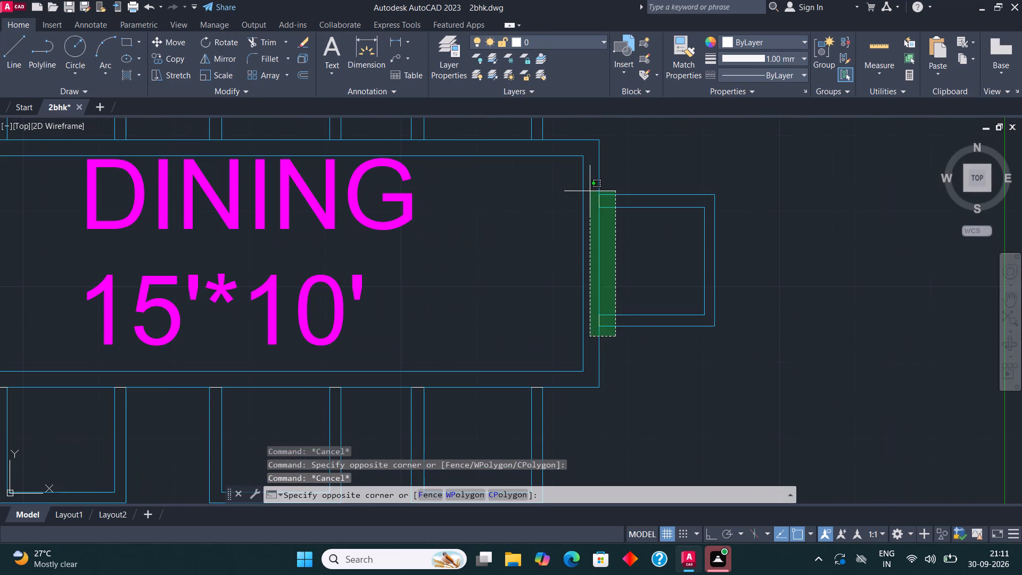
left_click(590, 168)
left_click(568, 406)
scroll(563, 389, "down", 1)
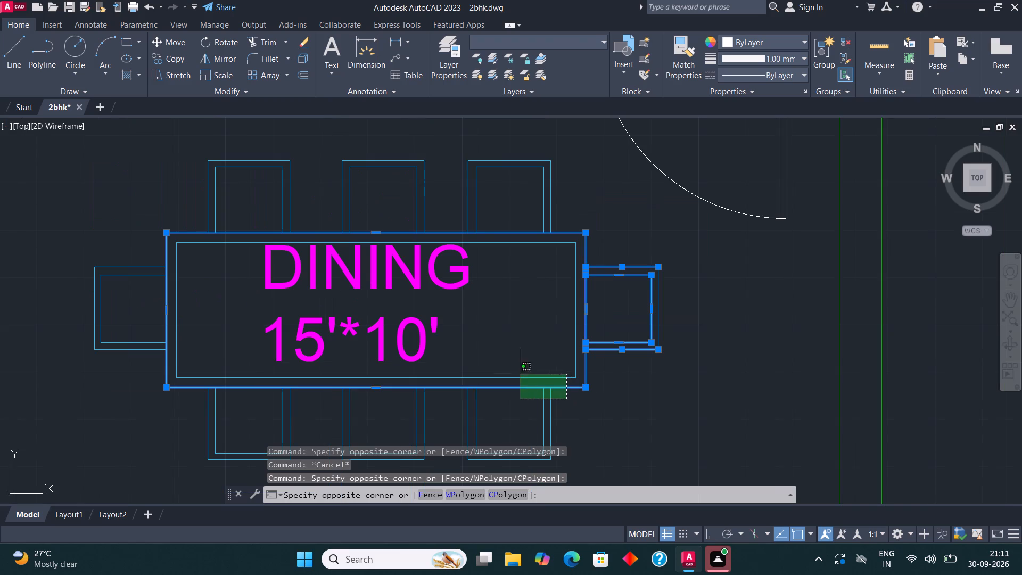
left_click(199, 378)
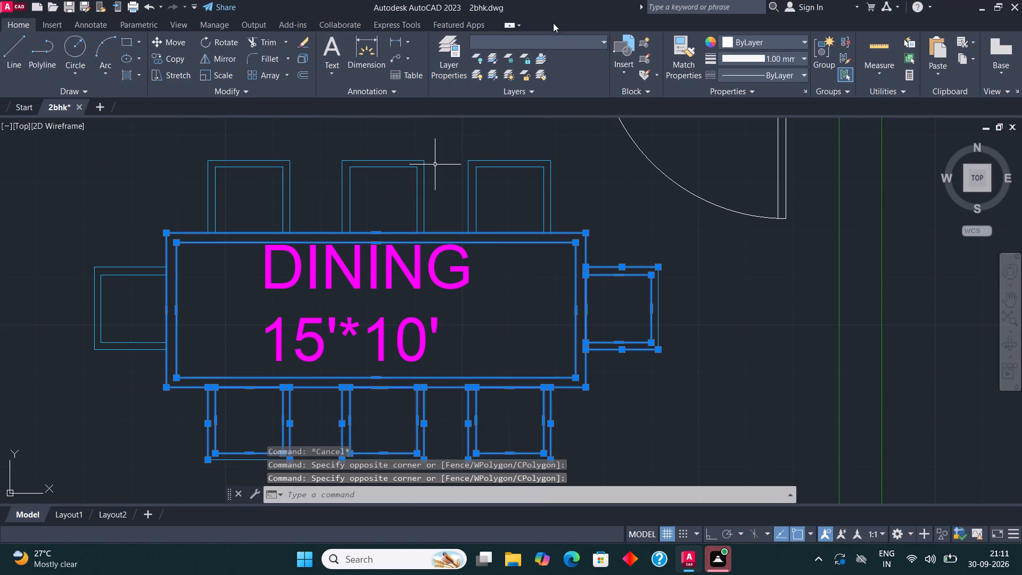
left_click(544, 38)
left_click(539, 87)
key("Escape")
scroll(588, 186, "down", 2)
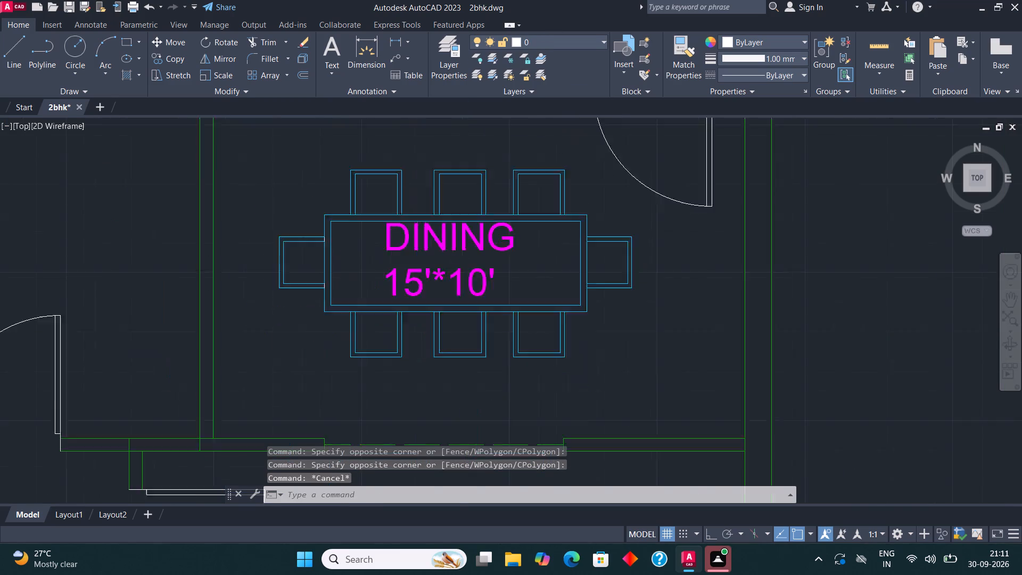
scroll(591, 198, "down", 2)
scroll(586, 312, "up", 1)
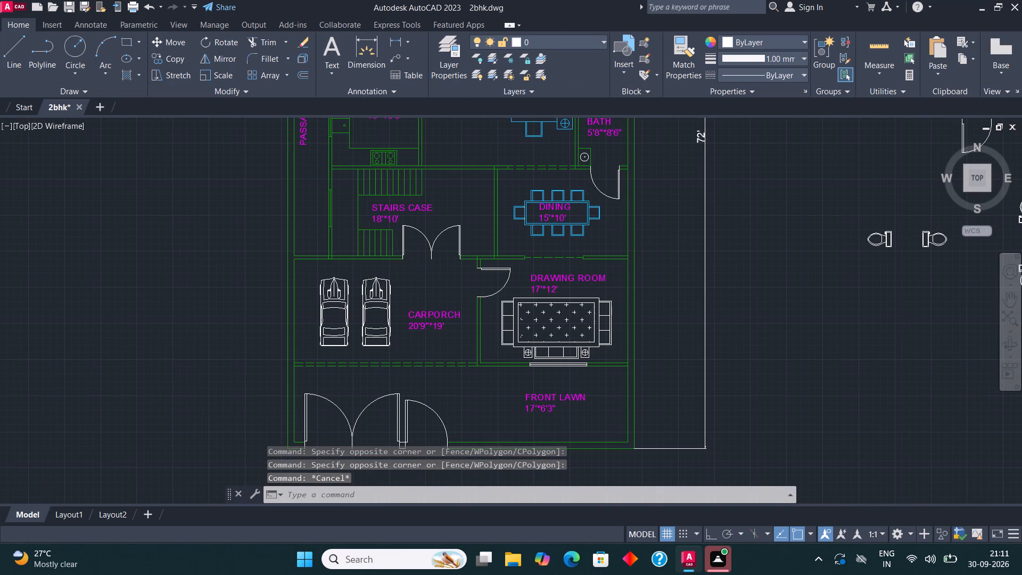
Move the drawing room's patterned rug, sofas and two side tables to the FUR layer.
scroll(587, 391, "up", 2)
left_click(690, 390)
scroll(691, 382, "down", 2)
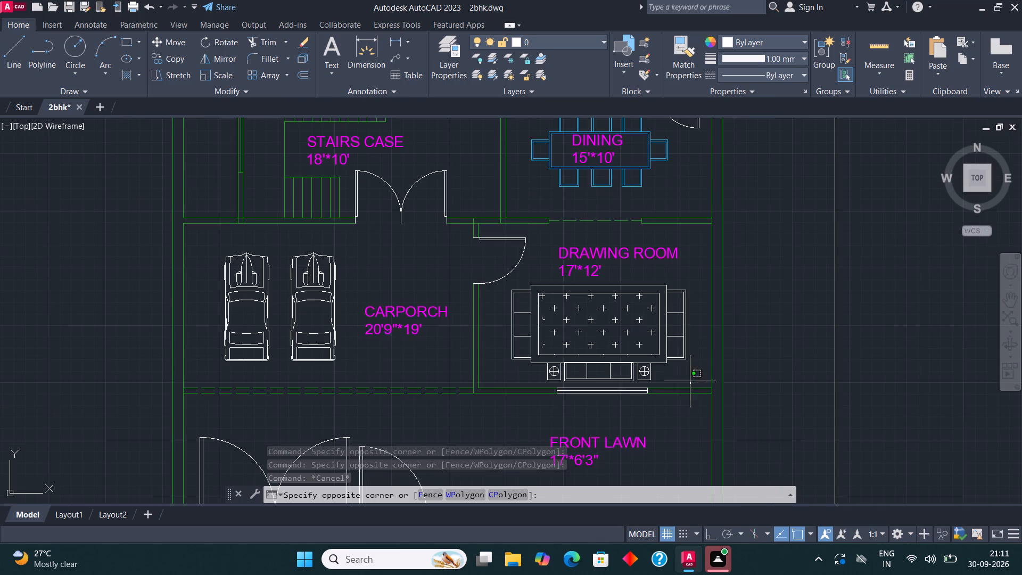
left_click(501, 283)
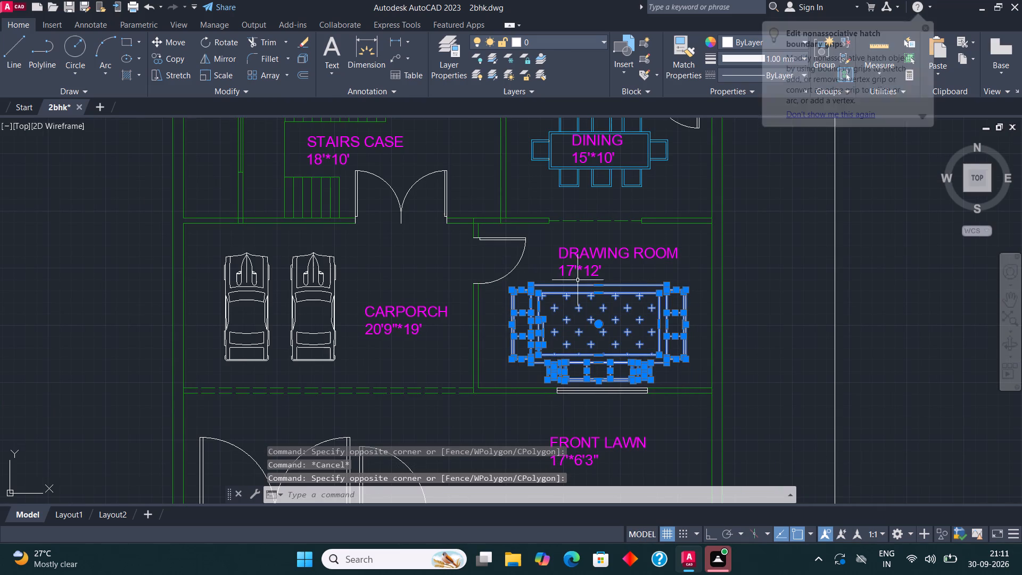
left_click(570, 42)
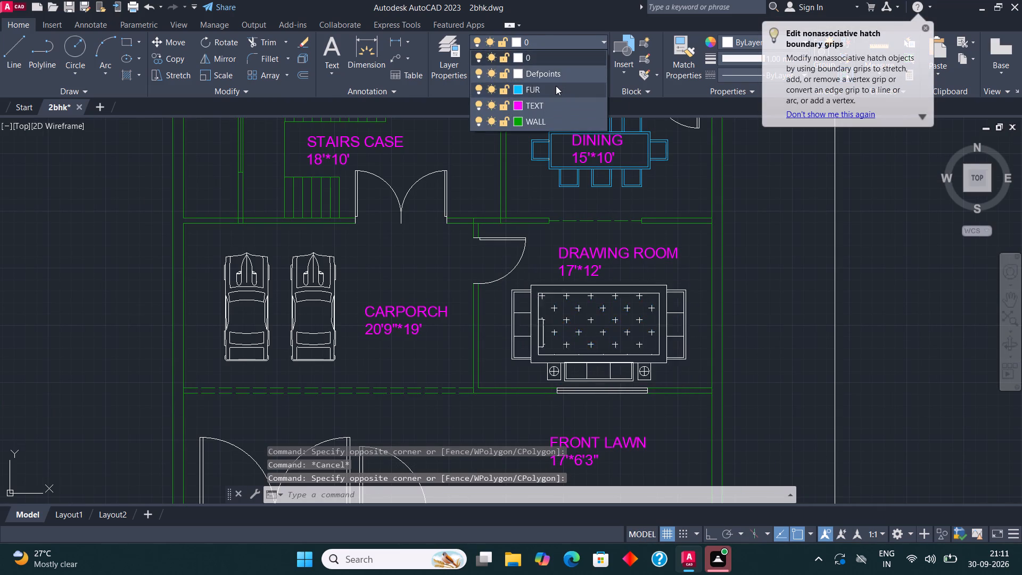
left_click(556, 86)
key("Escape")
Move the window in the wall between the drawing room and front lawn to the WALL layer.
scroll(653, 407, "up", 2)
left_click(648, 398)
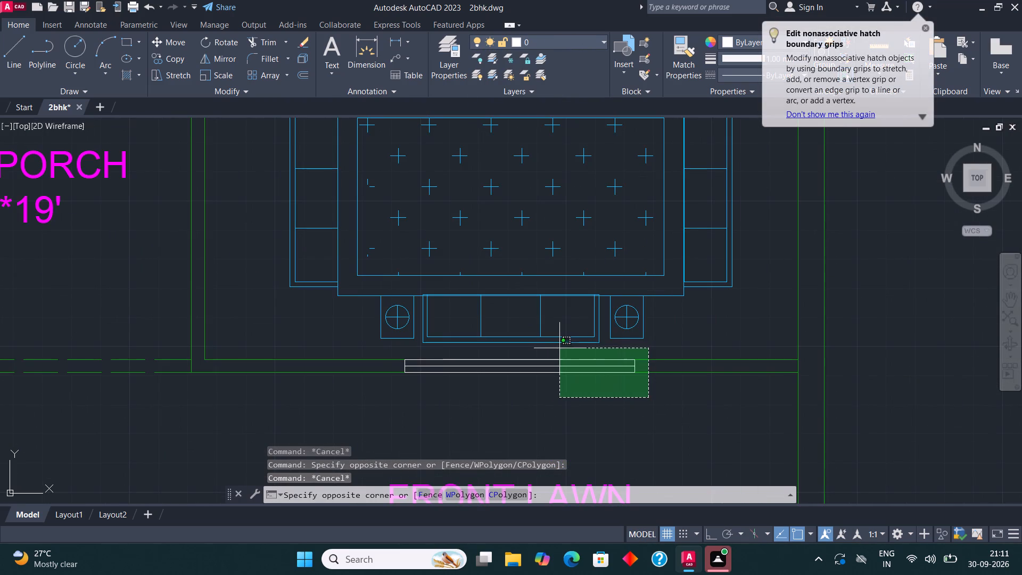
left_click(406, 350)
left_click(644, 387)
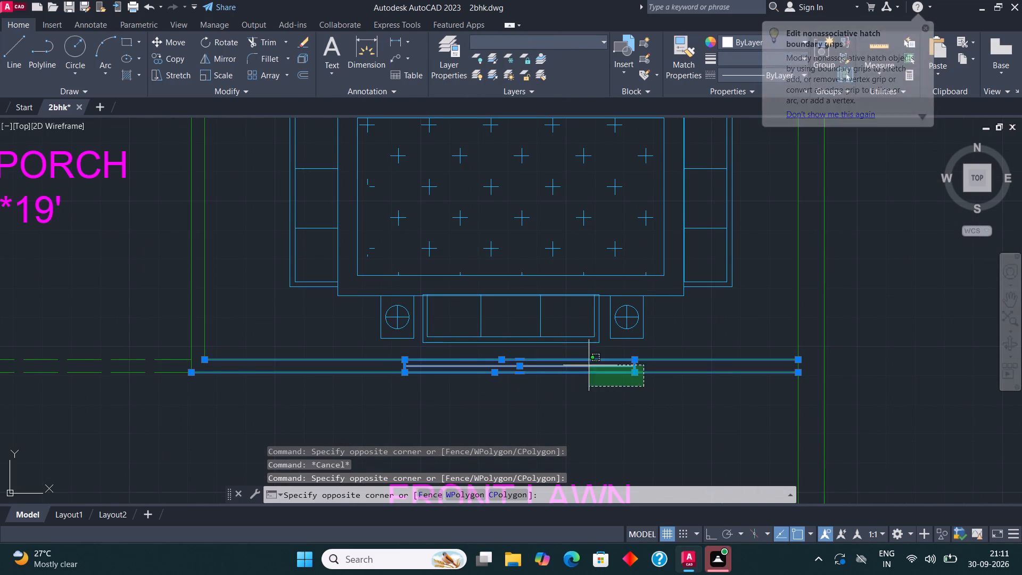
left_click(400, 353)
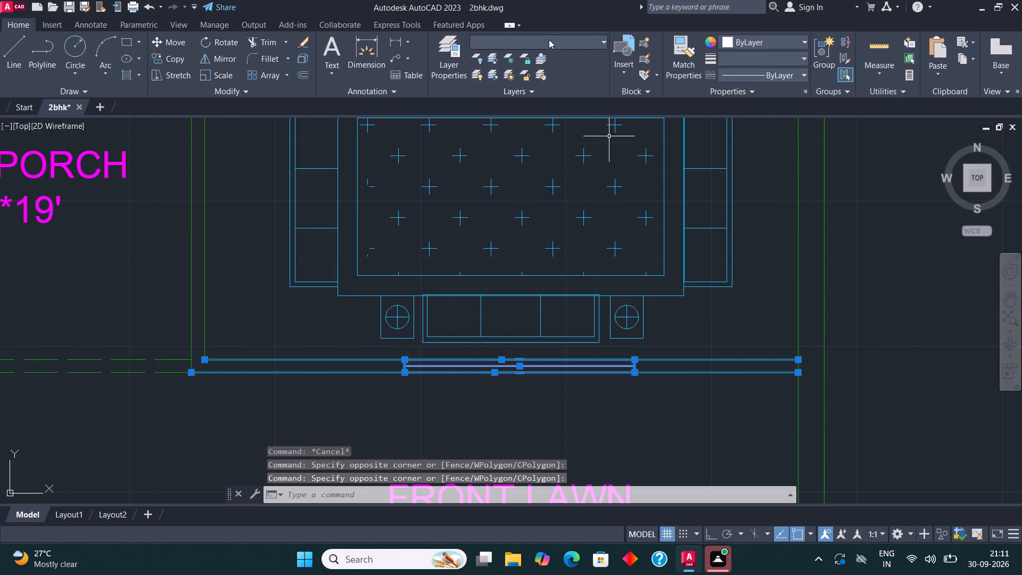
left_click(549, 39)
left_click(540, 123)
key("Escape")
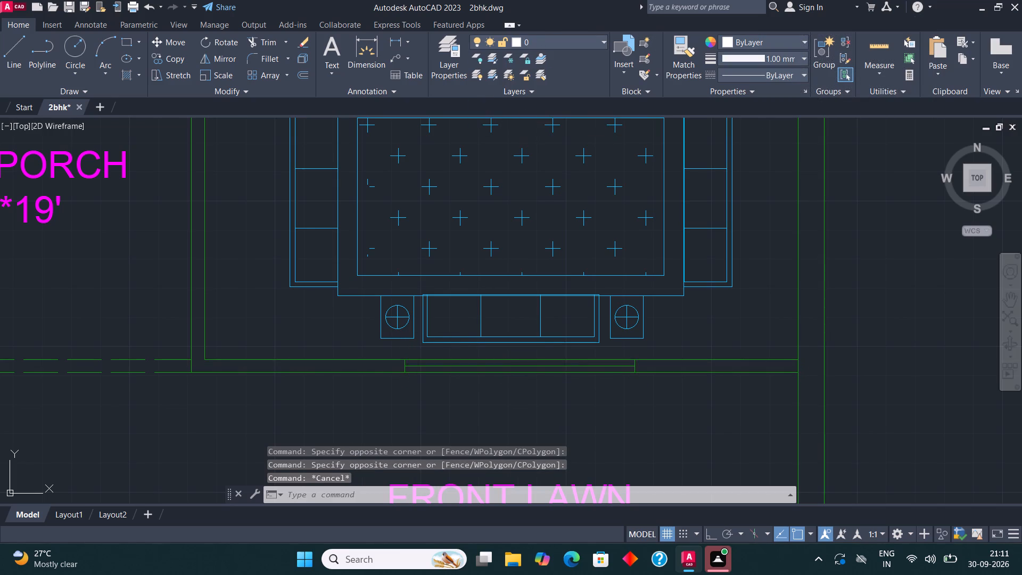
Move the washing machine in the 6'*6' laundry to the FUR layer.
scroll(529, 190, "down", 2)
scroll(501, 367, "down", 1)
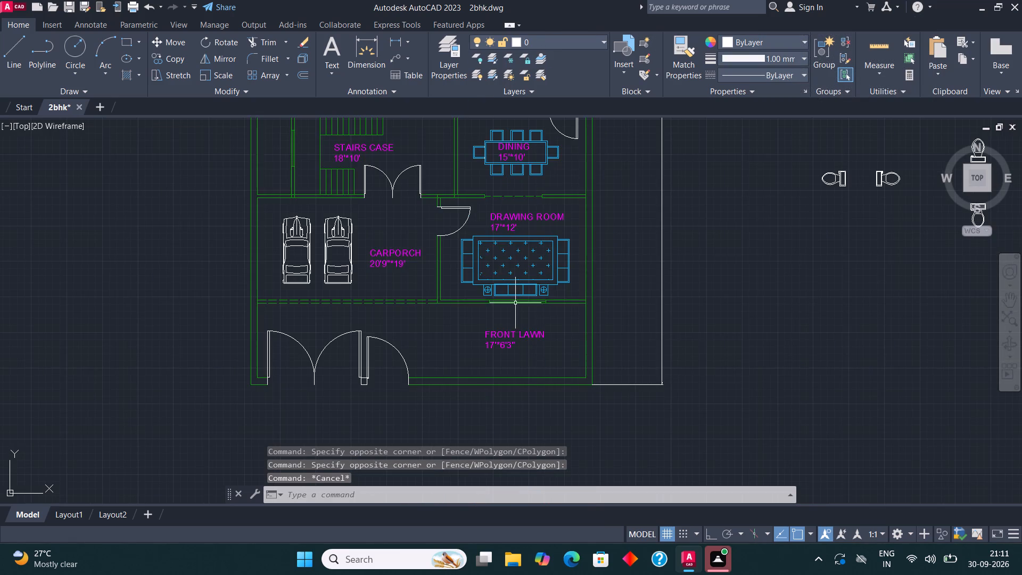
scroll(483, 323, "down", 2)
scroll(472, 227, "up", 1)
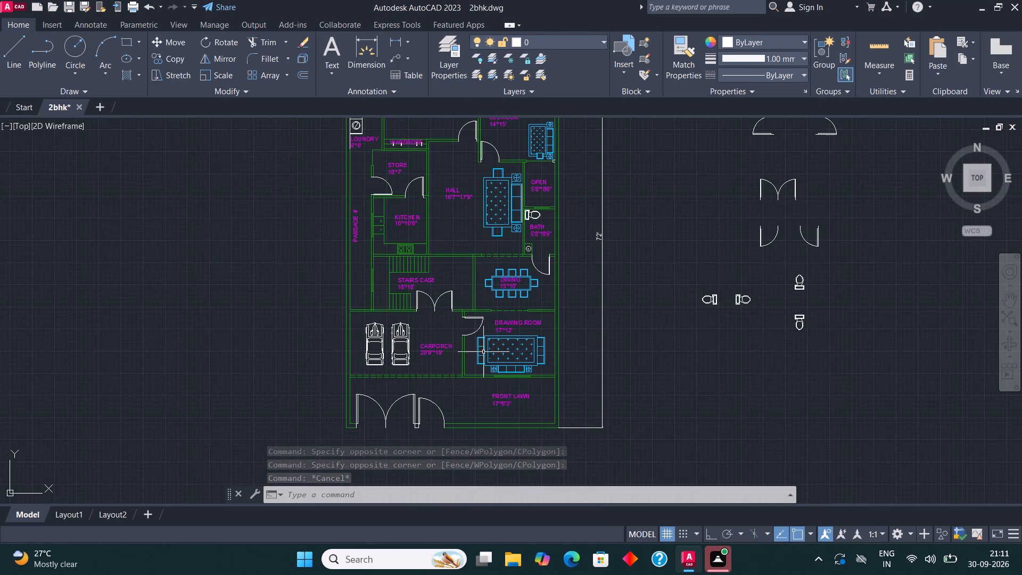
scroll(492, 388, "down", 1)
scroll(529, 198, "down", 1)
scroll(529, 198, "up", 2)
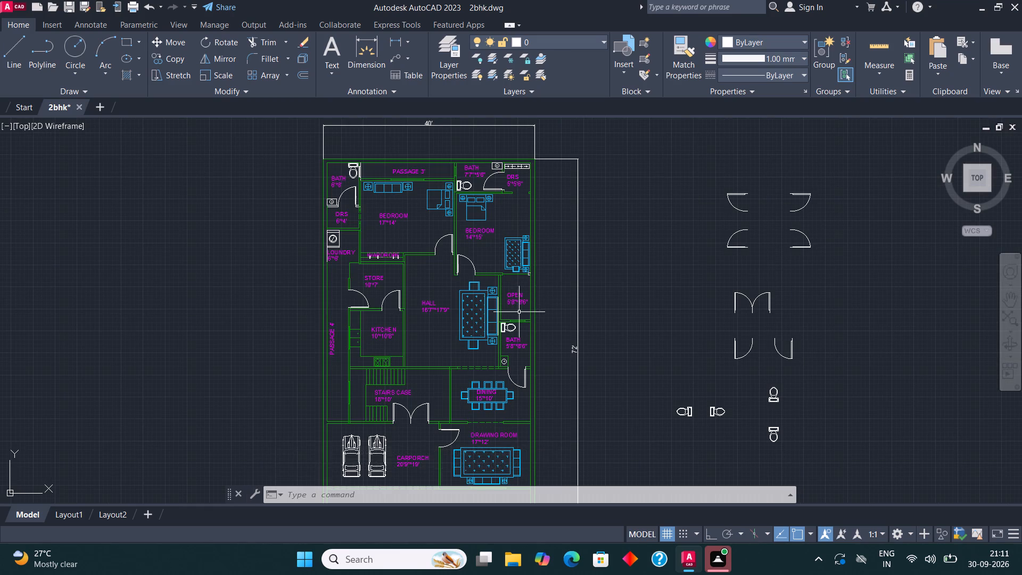
scroll(522, 342, "down", 2)
scroll(392, 225, "up", 1)
scroll(489, 354, "up", 2)
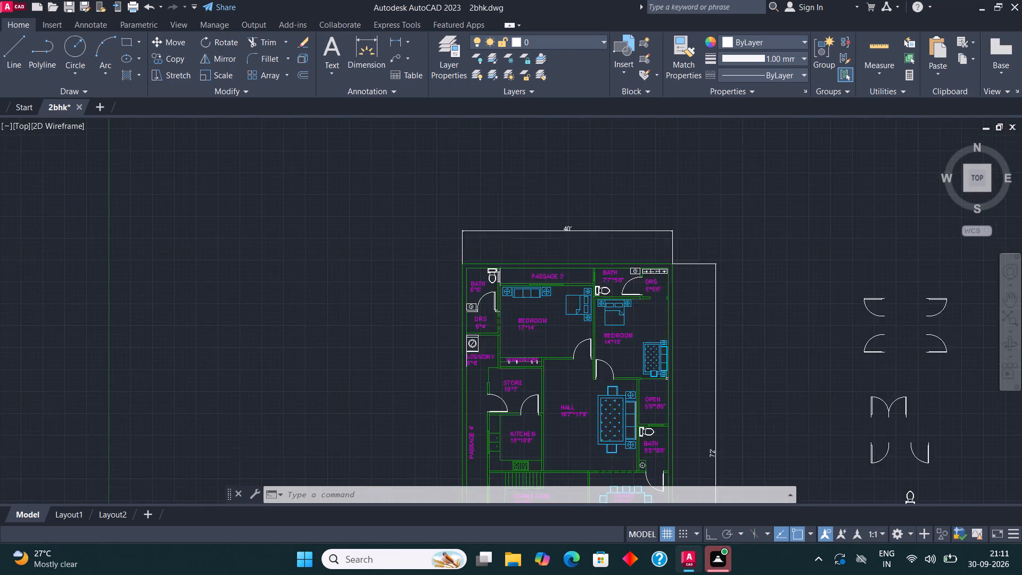
scroll(489, 354, "up", 1)
scroll(427, 319, "up", 2)
left_click(502, 405)
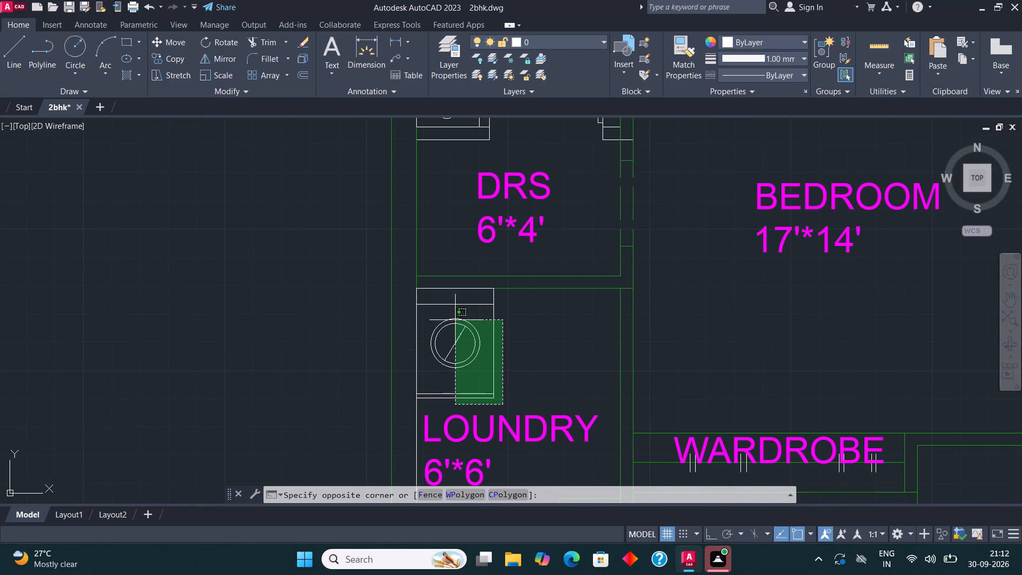
left_click(432, 291)
scroll(454, 294, "up", 1)
scroll(457, 293, "down", 2)
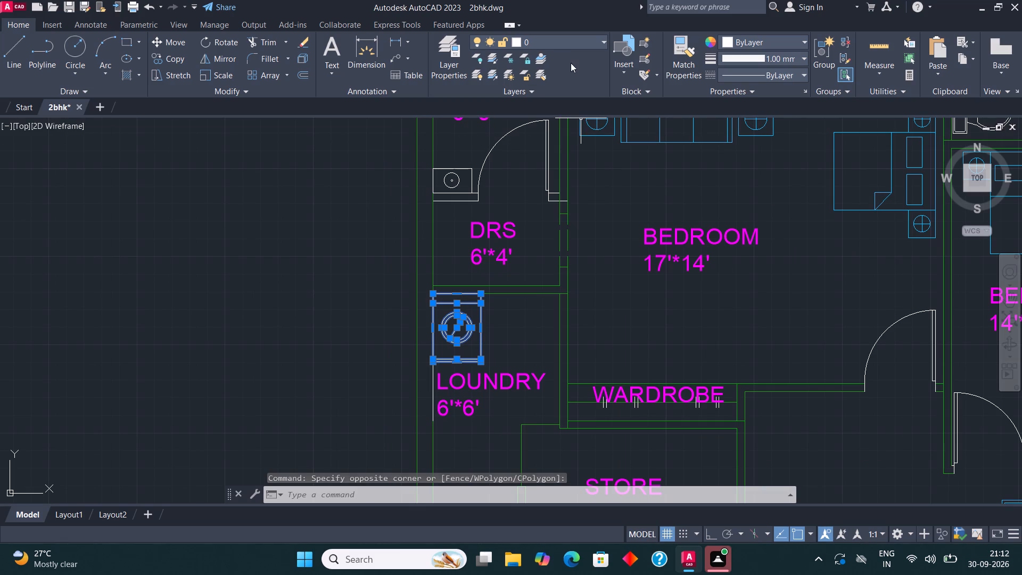
left_click(566, 43)
left_click(558, 89)
key("Escape")
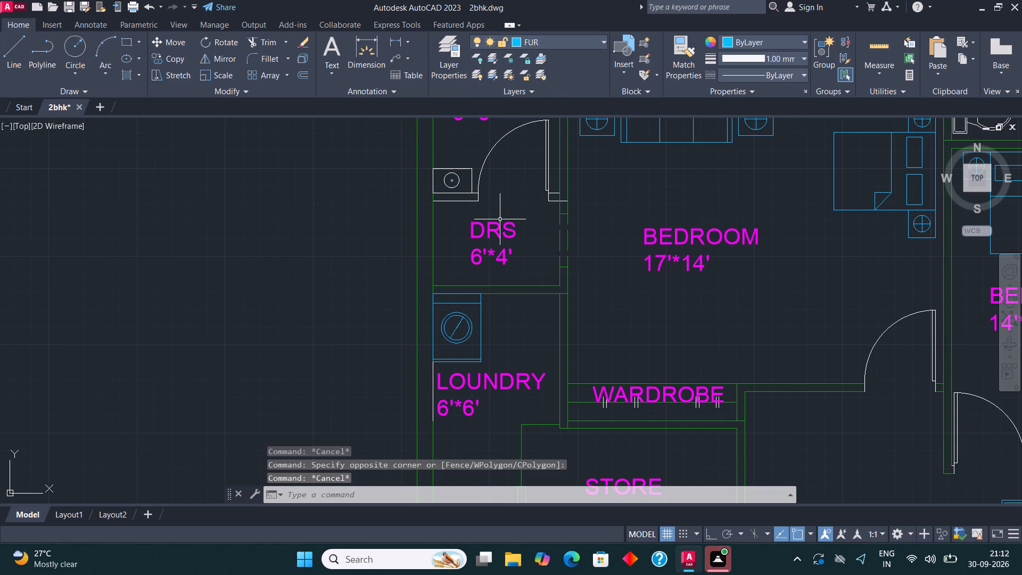
Move the washbasin and its counter in the 6'*8' bath to the FUR layer.
scroll(475, 324, "down", 1)
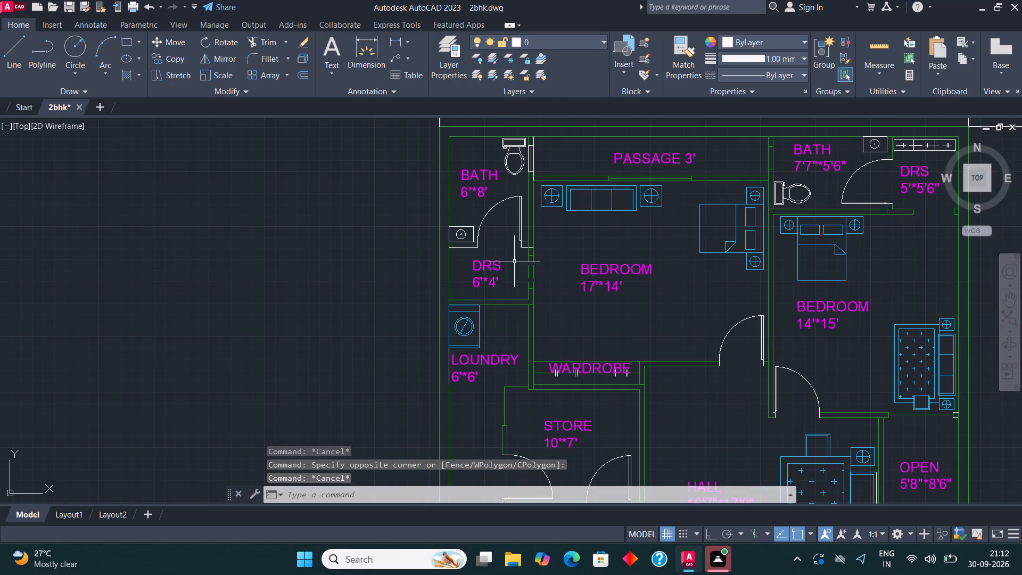
scroll(498, 311, "down", 1)
scroll(486, 234, "up", 3)
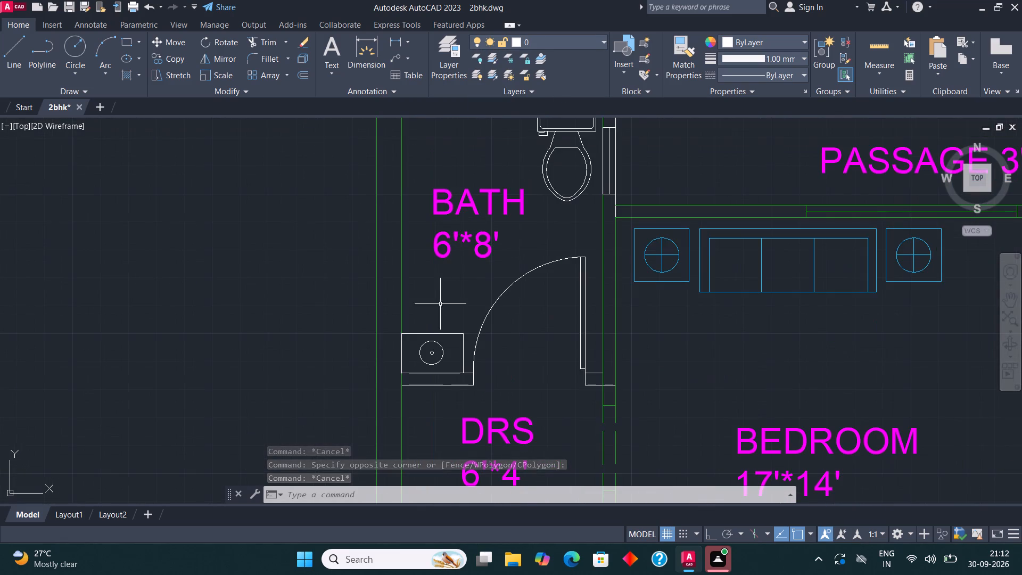
scroll(454, 343, "up", 2)
left_click(480, 389)
left_click(362, 272)
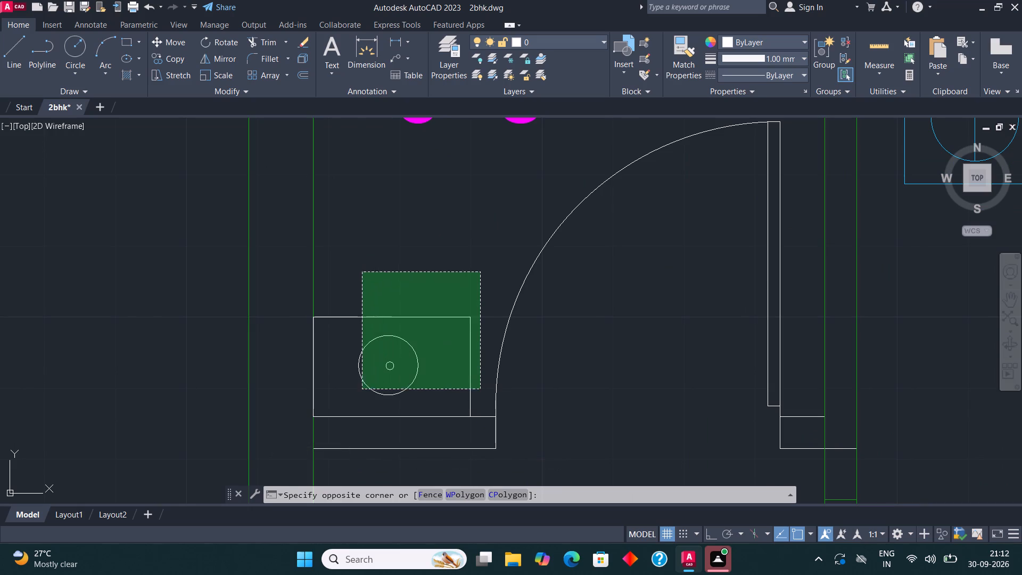
left_click(565, 36)
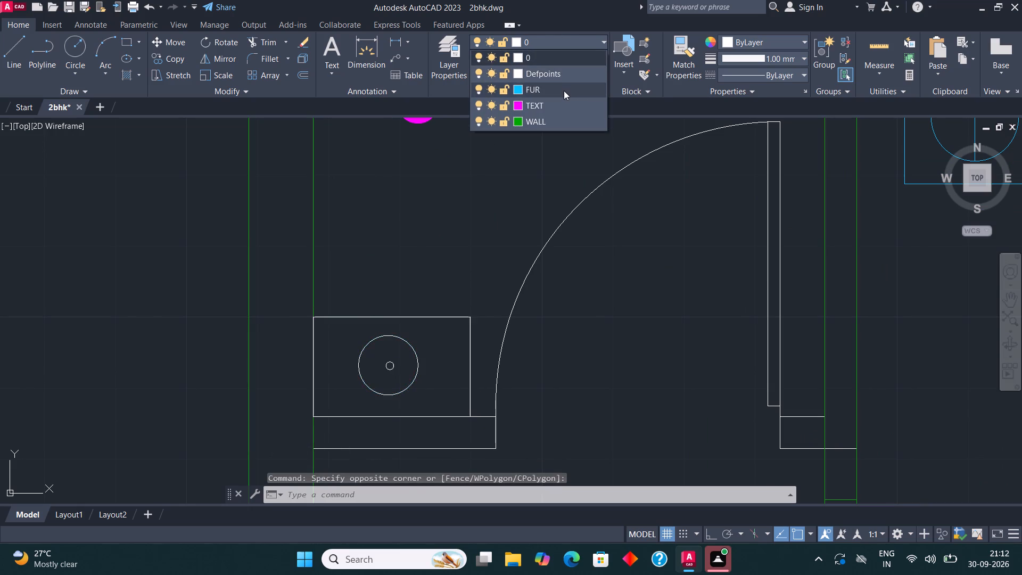
left_click(564, 91)
key("Escape")
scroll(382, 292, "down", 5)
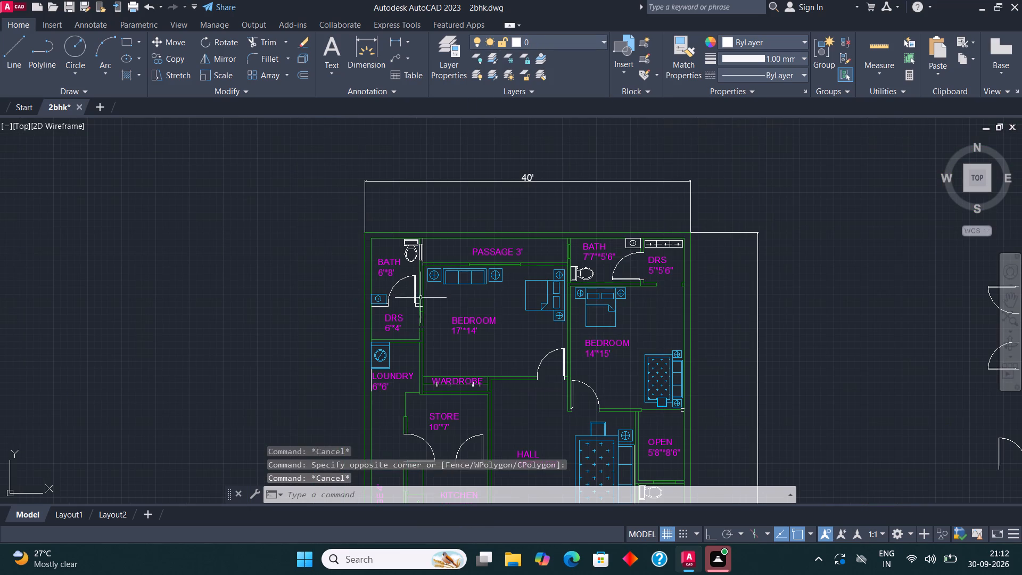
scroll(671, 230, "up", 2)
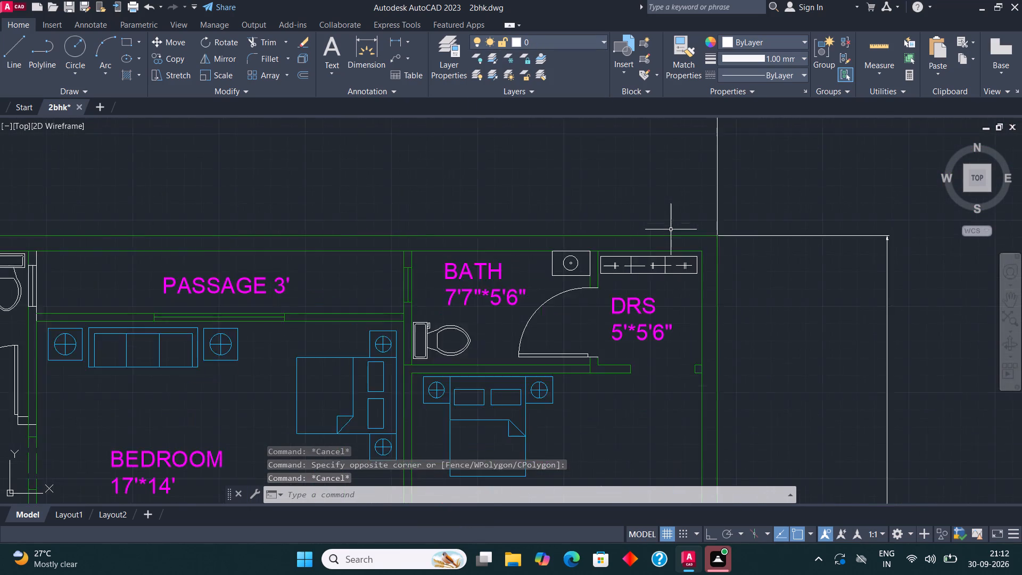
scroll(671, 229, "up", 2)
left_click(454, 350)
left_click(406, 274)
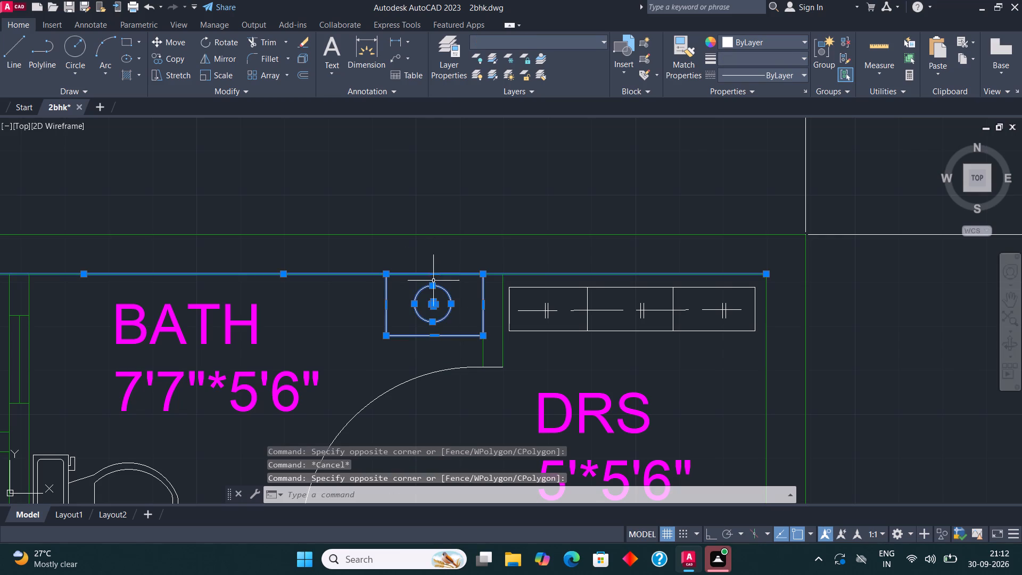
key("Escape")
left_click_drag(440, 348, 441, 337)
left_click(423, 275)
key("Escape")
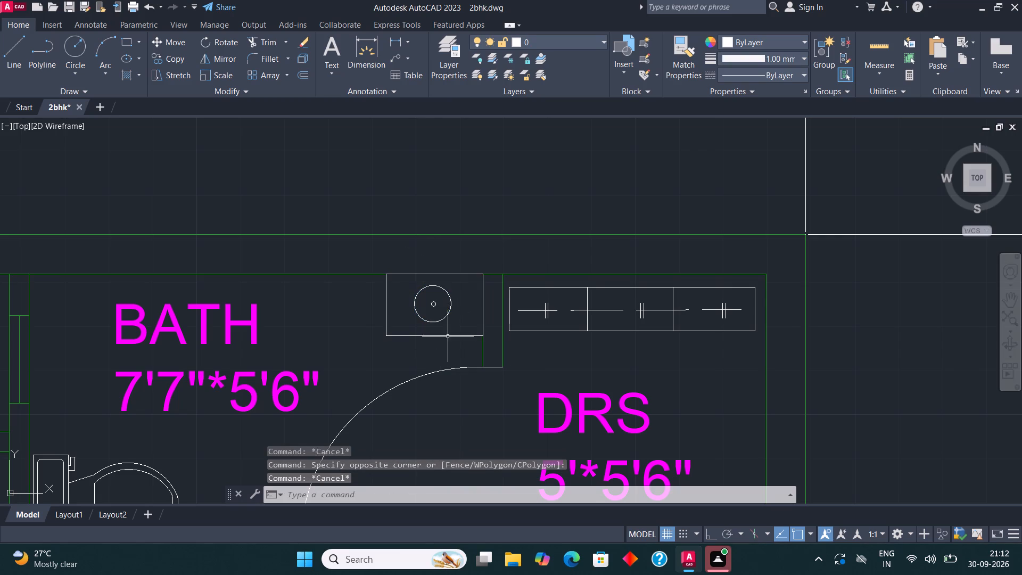
Move the washbasin and its counter in the 7'7"*5'6" bath to the FUR layer, leaving out the wall line.
left_click(448, 342)
left_click(425, 294)
left_click(571, 37)
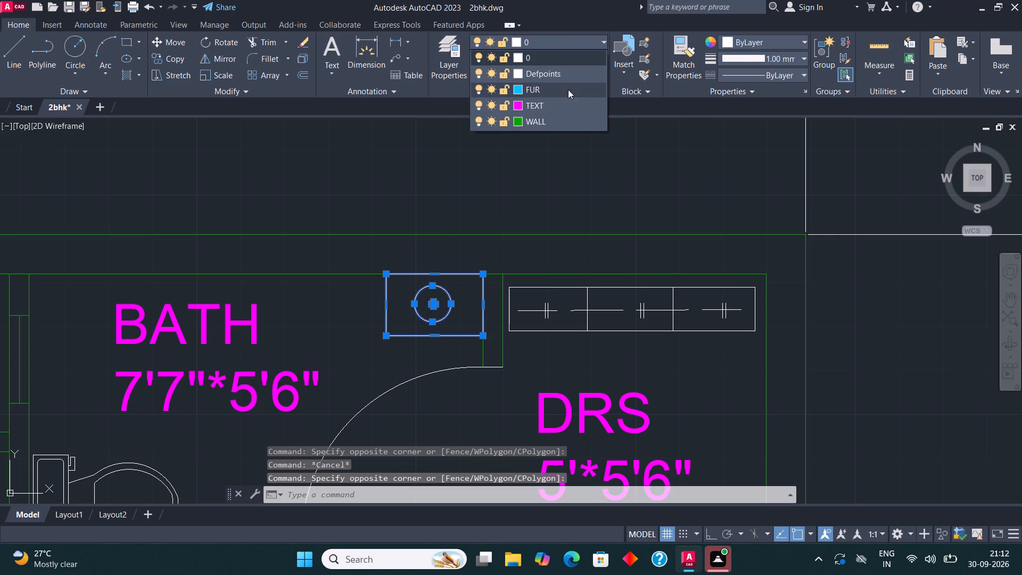
left_click(562, 89)
key("Escape")
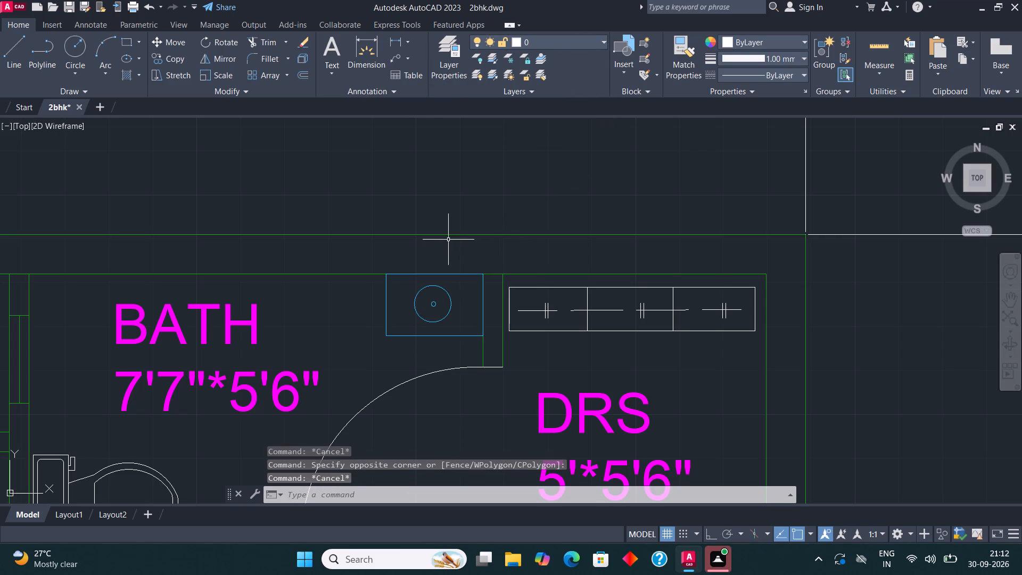
Move the wardrobe with its hanger lines in the 5'*5'6" dressing room to the FUR layer.
scroll(455, 250, "down", 1)
scroll(630, 278, "up", 1)
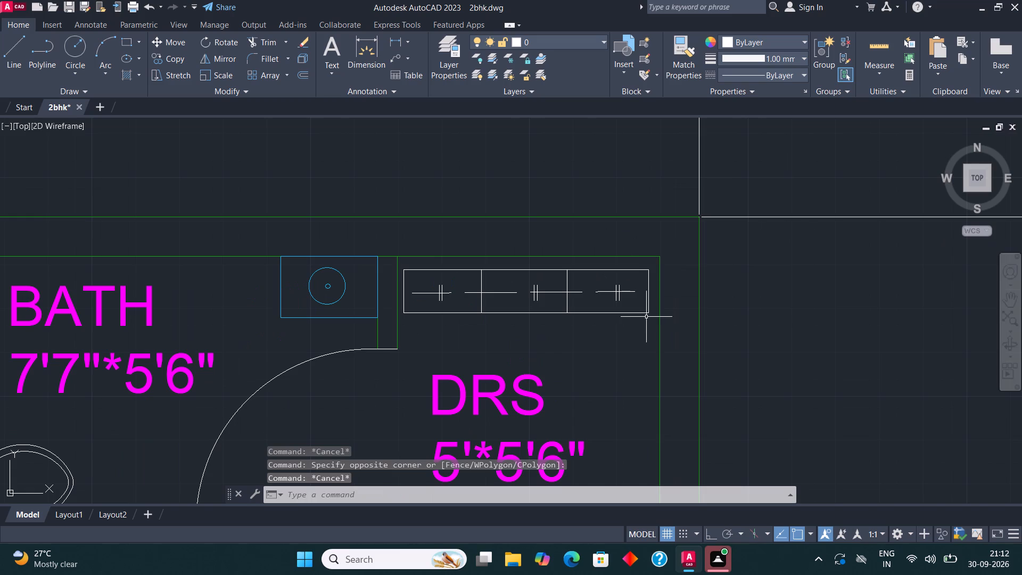
left_click(654, 322)
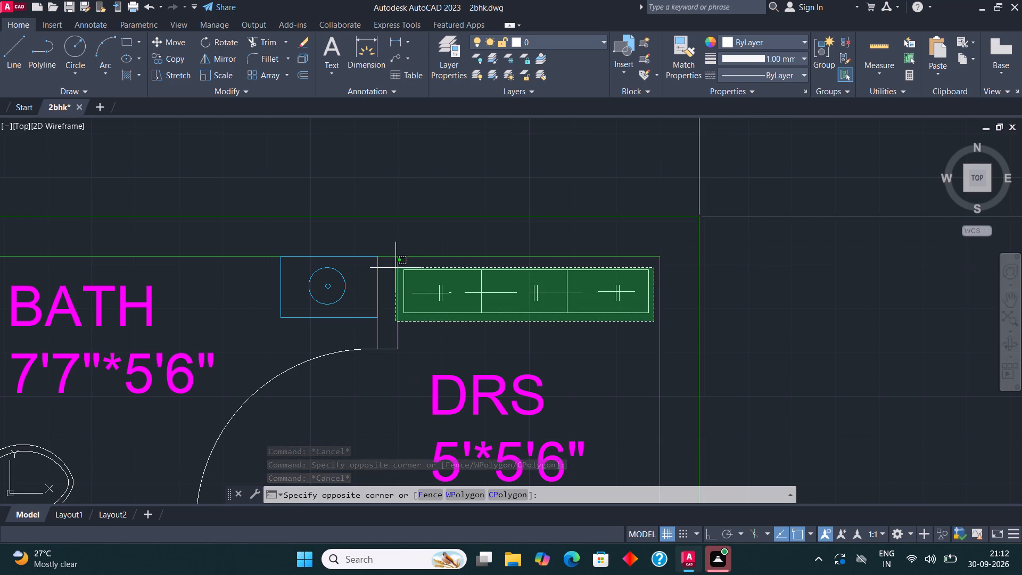
left_click(402, 267)
left_click(560, 44)
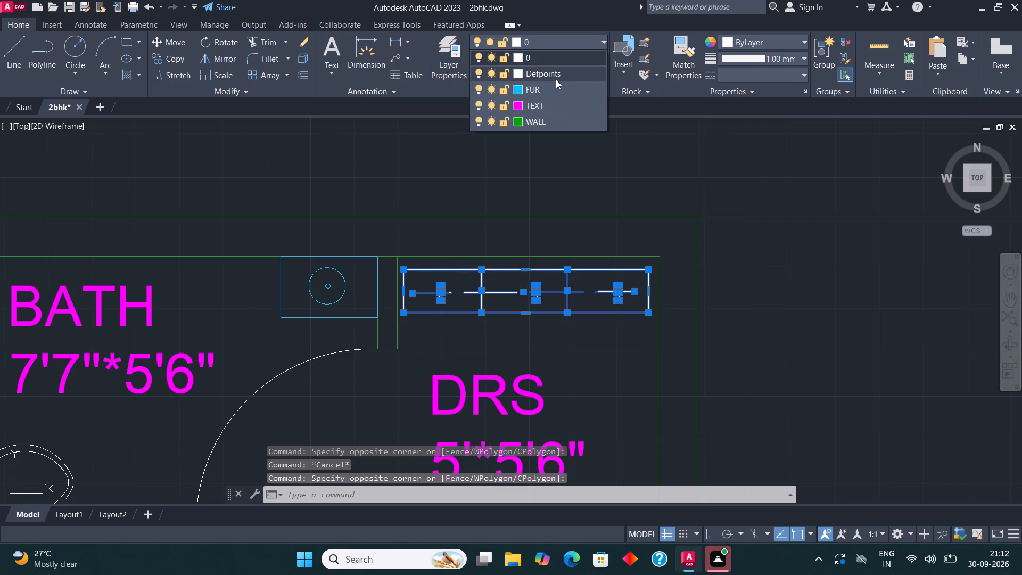
left_click(553, 92)
key("Escape")
Move the window and wall lines between the 6'*8' bath and the 3' passage to the WALL layer.
scroll(659, 198, "down", 3)
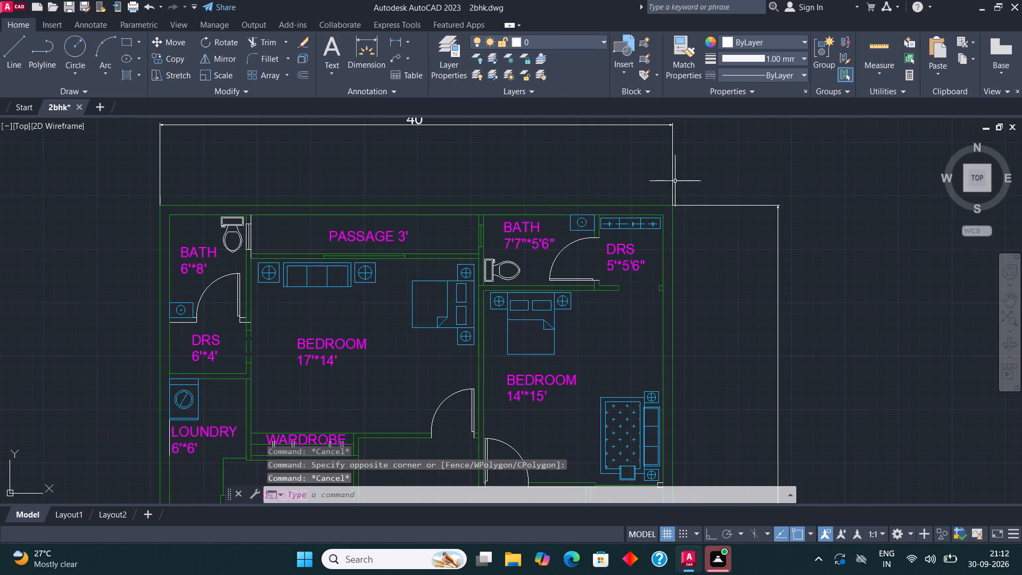
scroll(677, 185, "down", 2)
scroll(576, 206, "up", 2)
scroll(399, 197, "up", 2)
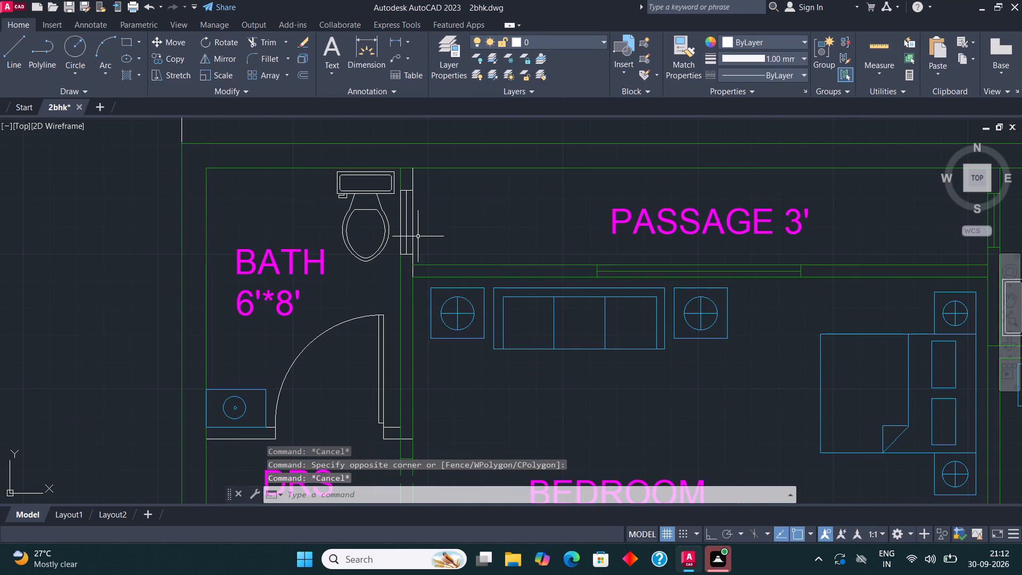
scroll(418, 237, "up", 1)
left_click(417, 315)
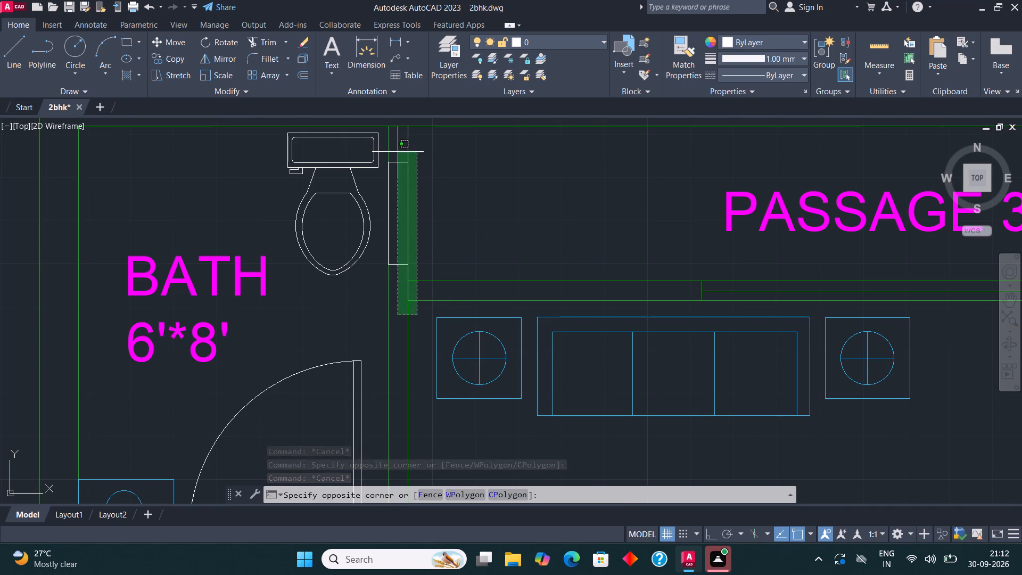
left_click(385, 144)
left_click(540, 39)
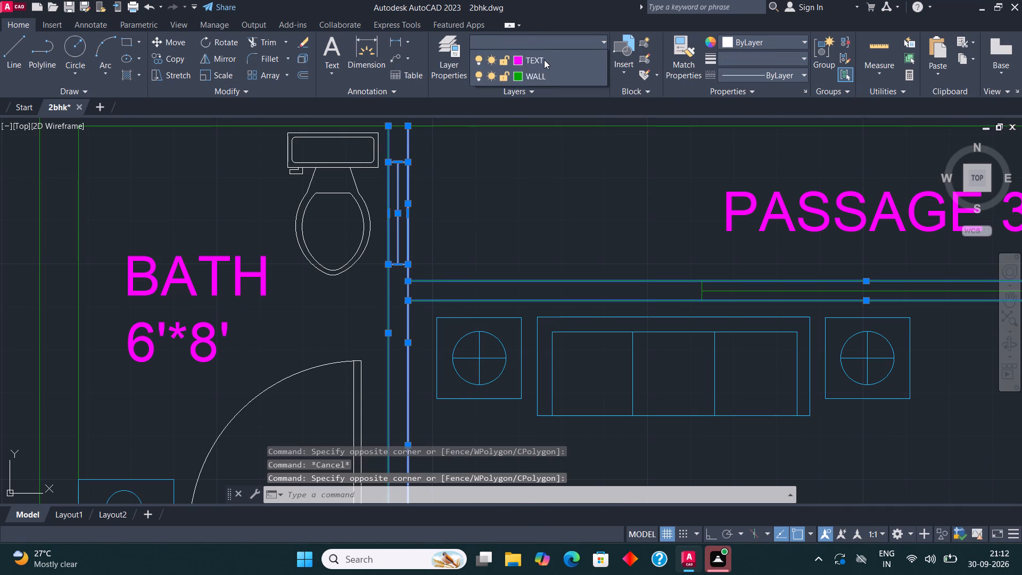
left_click(537, 119)
key("Escape")
Move the small wall stub between the 14'*15' bedroom and the 5'8"*8'6" open area to the WALL layer.
scroll(399, 184, "down", 2)
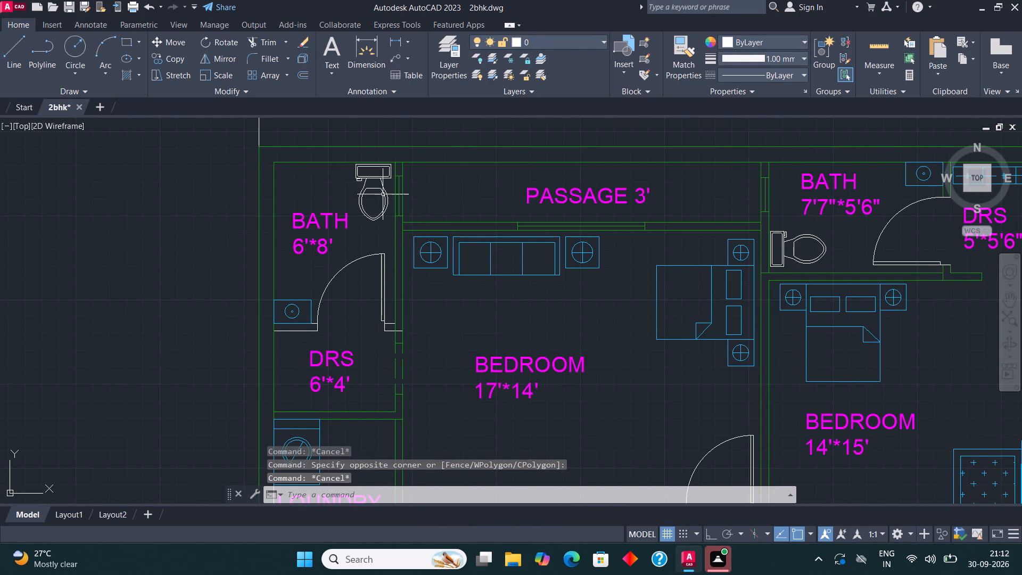
scroll(426, 223, "down", 1)
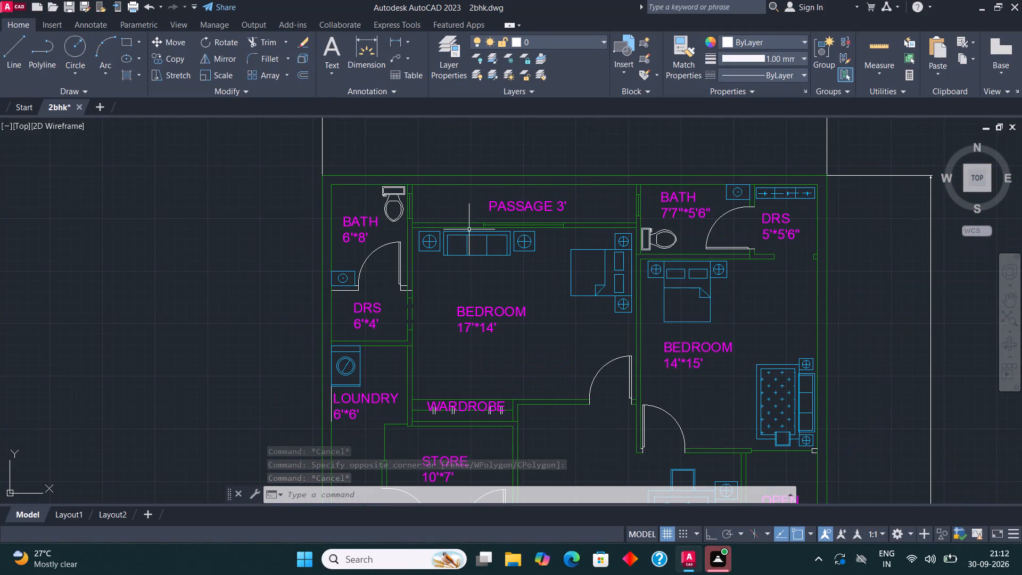
scroll(468, 228, "down", 1)
scroll(692, 358, "up", 3)
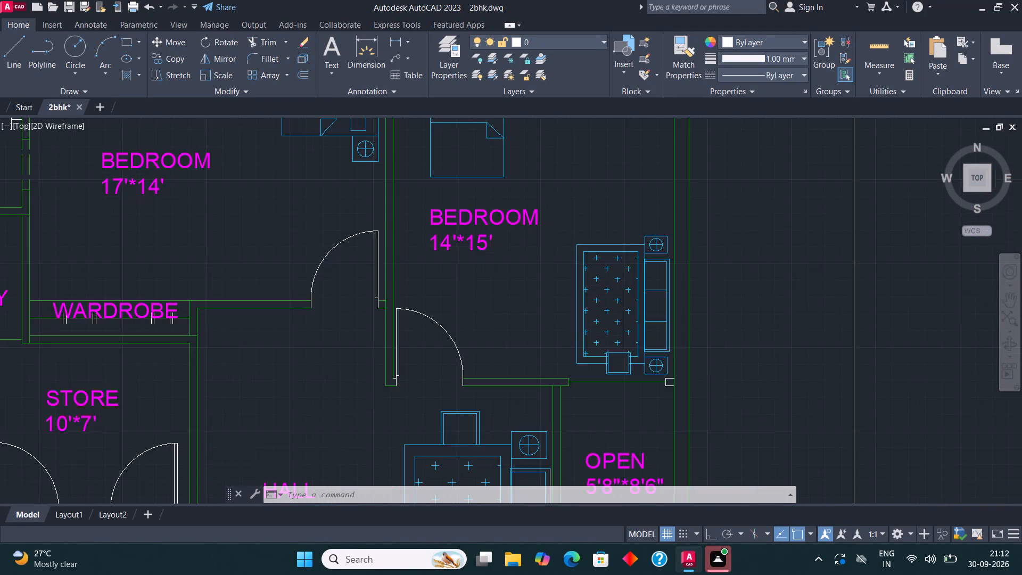
scroll(675, 403, "up", 3)
left_click(591, 410)
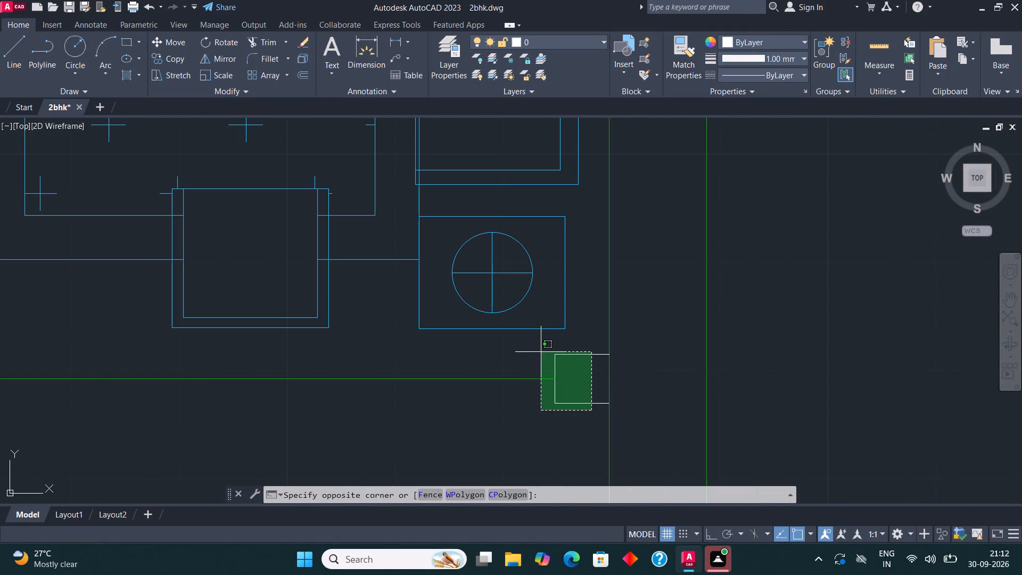
left_click(542, 347)
left_click(565, 45)
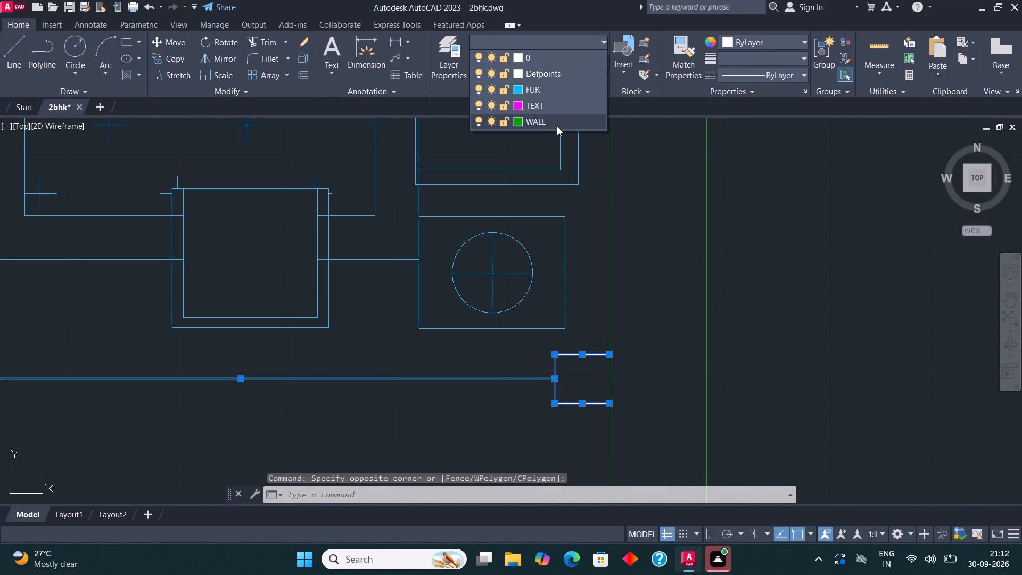
left_click(556, 126)
key("Escape")
Move the back line of the hall sofa beside the open area's wall to the FUR layer.
scroll(562, 179, "down", 2)
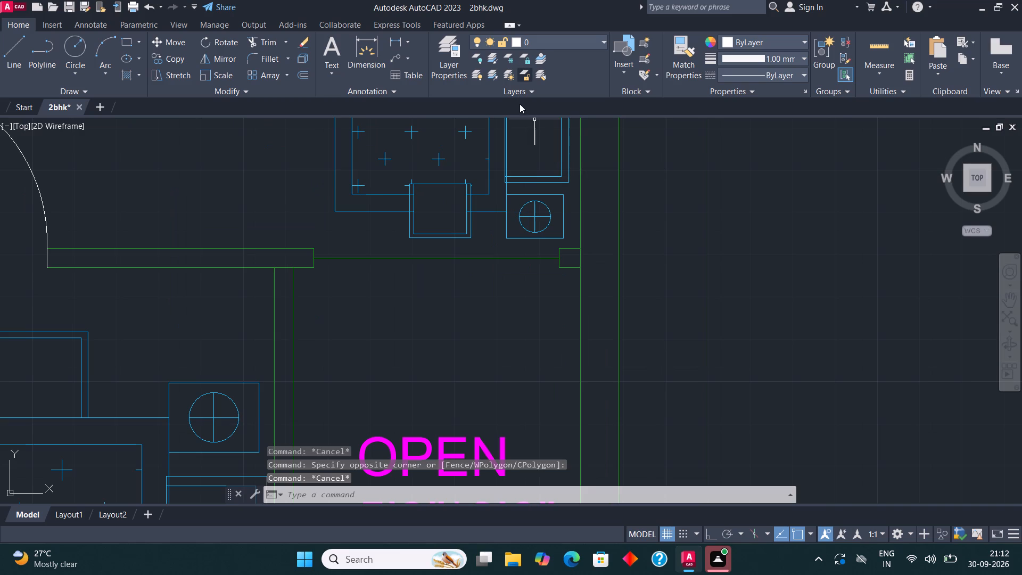
scroll(521, 127, "down", 1)
scroll(560, 208, "down", 1)
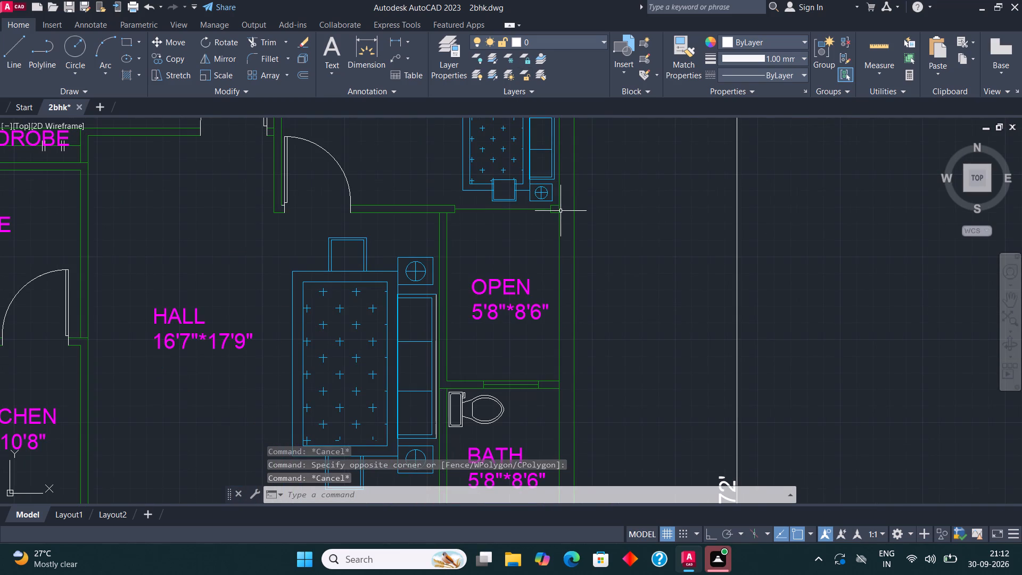
scroll(440, 353, "up", 2)
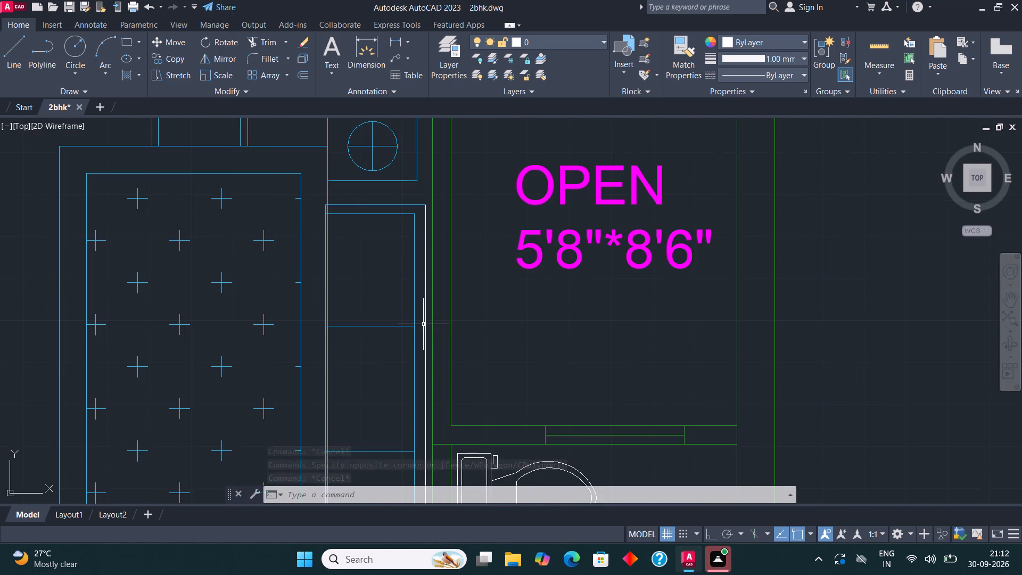
left_click(426, 327)
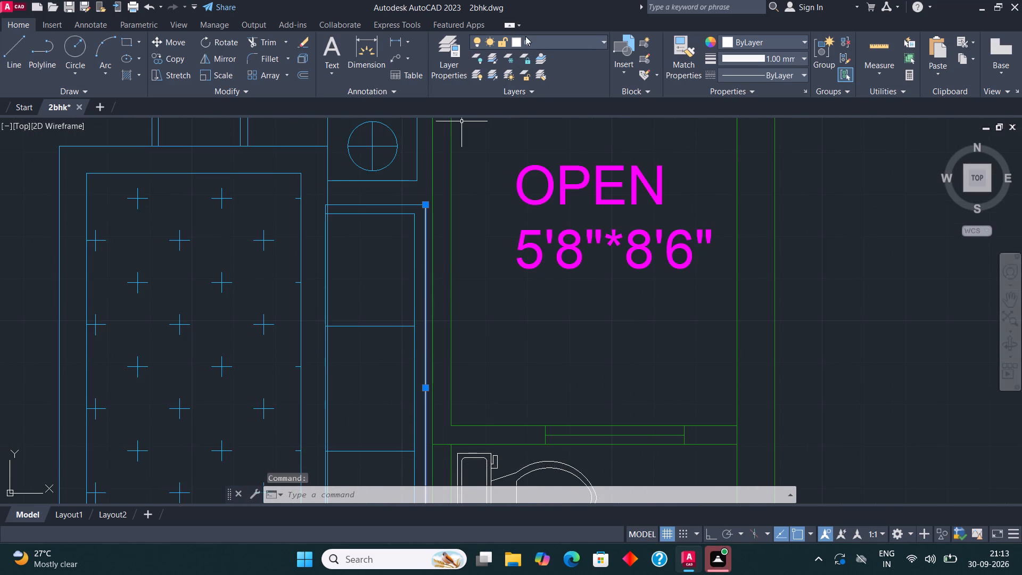
left_click(528, 36)
left_click(549, 91)
key("Escape")
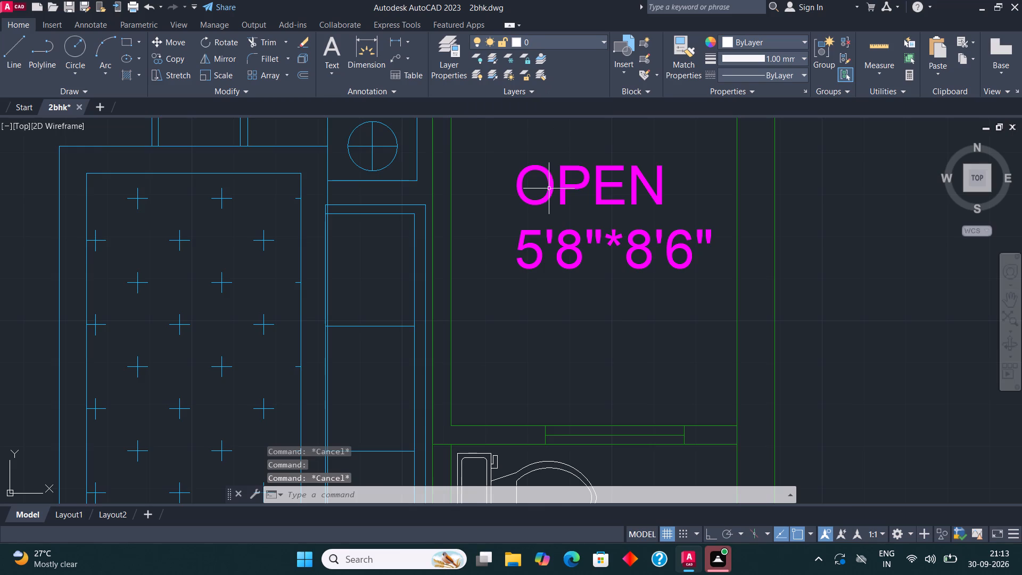
Create a new layer named DOOR with yellow index colour 50.
scroll(549, 190, "down", 1)
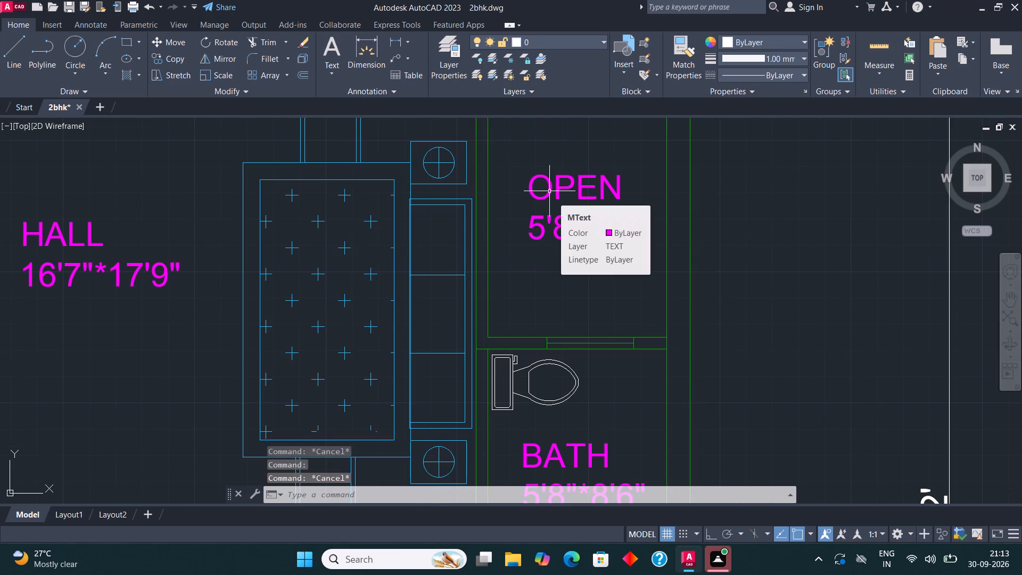
scroll(560, 194, "down", 1)
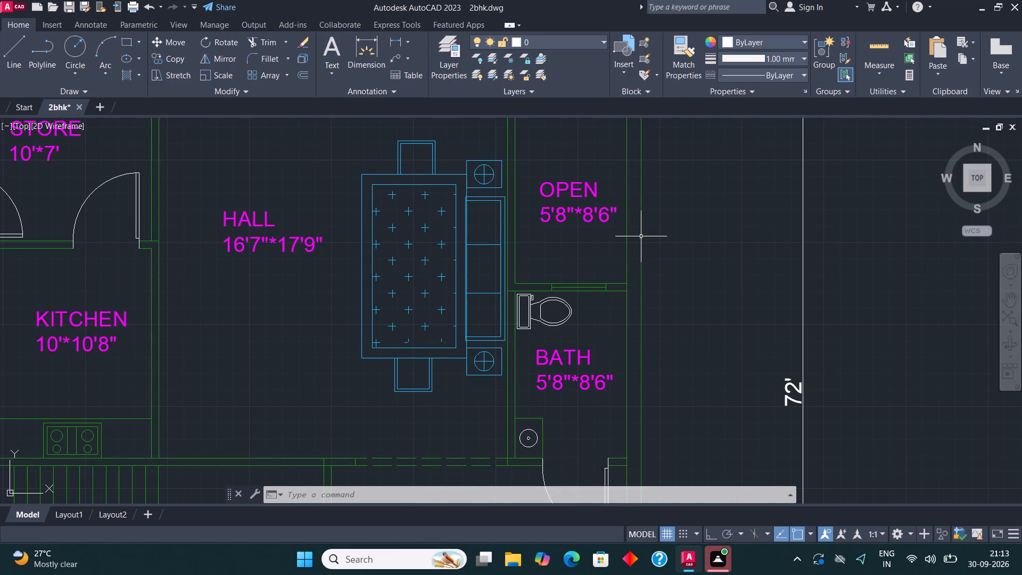
scroll(668, 238, "down", 2)
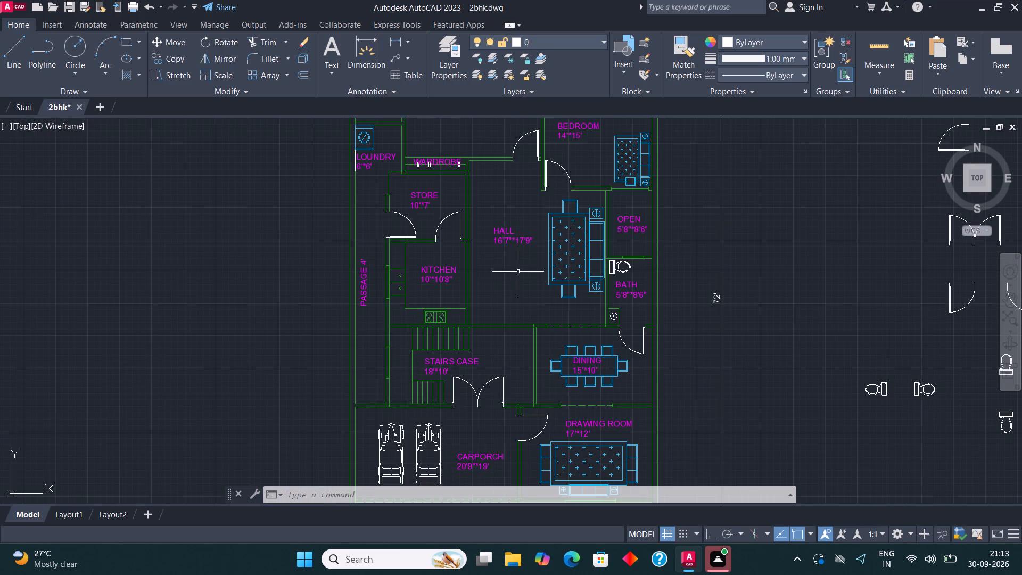
scroll(515, 235, "down", 1)
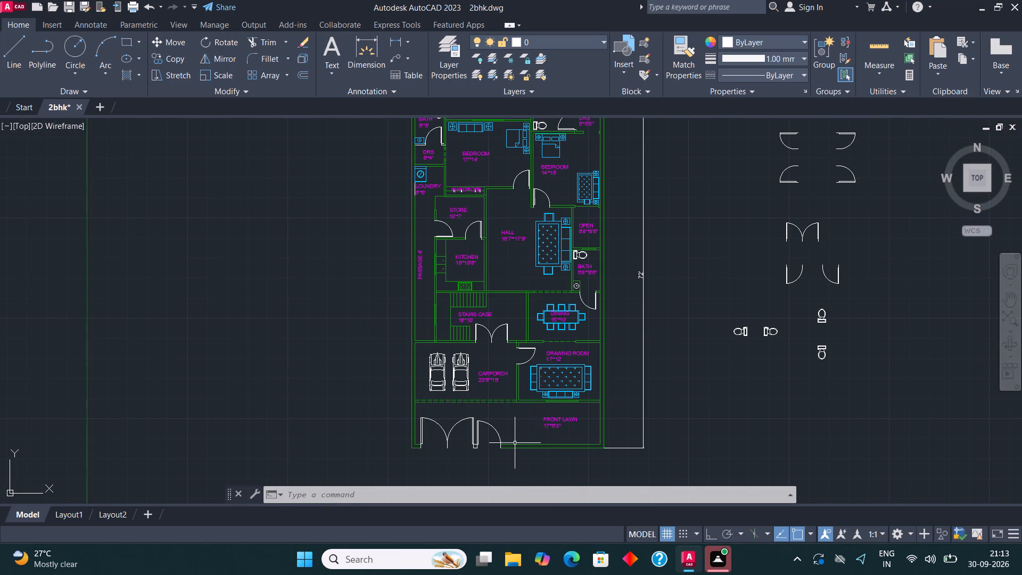
scroll(510, 443, "up", 2)
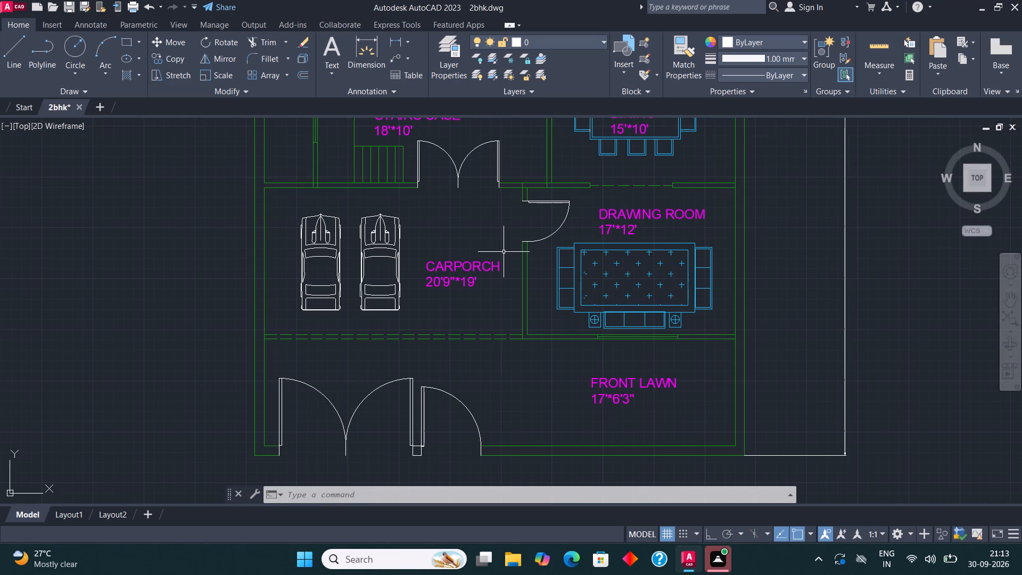
left_click(439, 58)
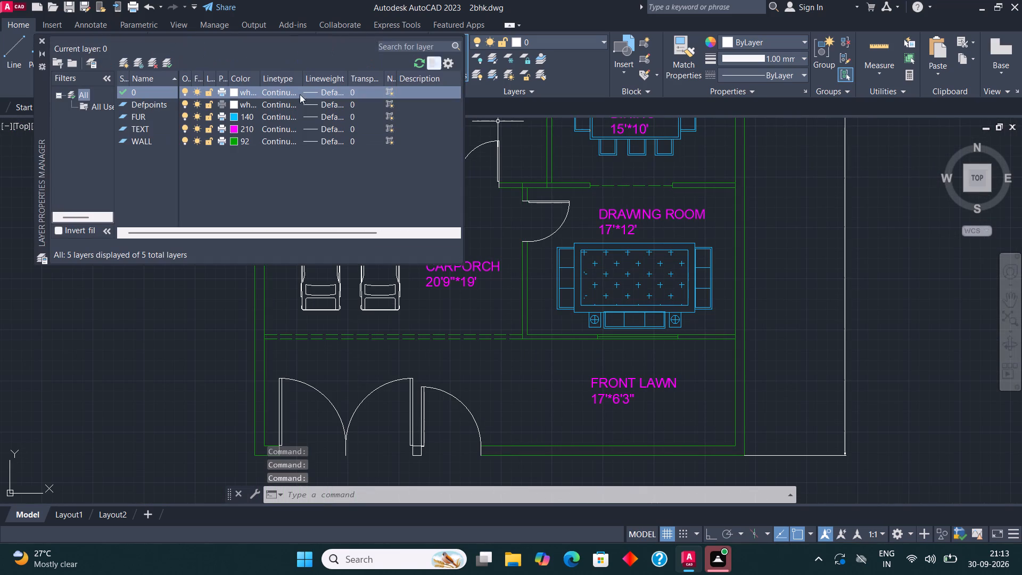
left_click(121, 62)
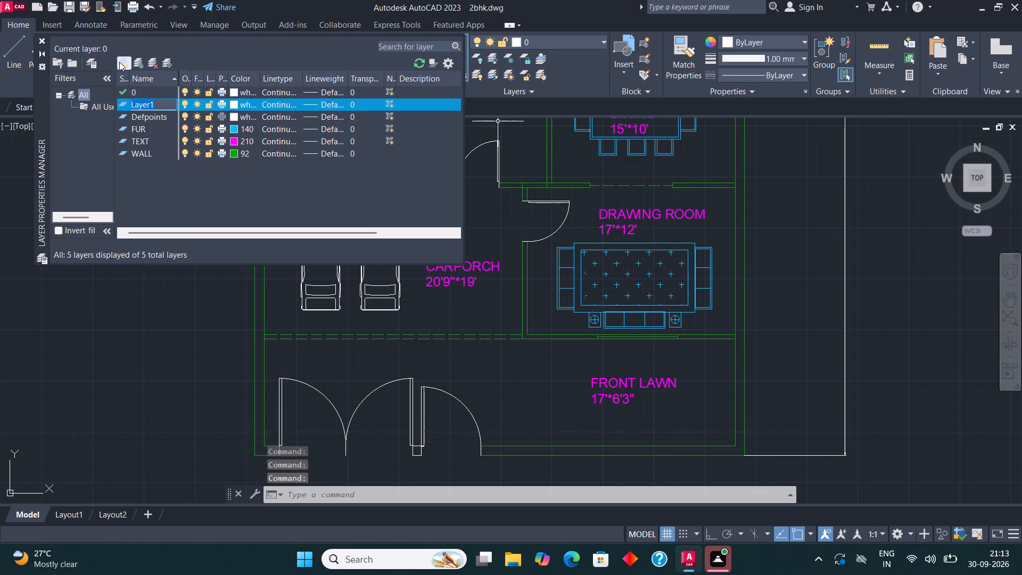
type("DOOR")
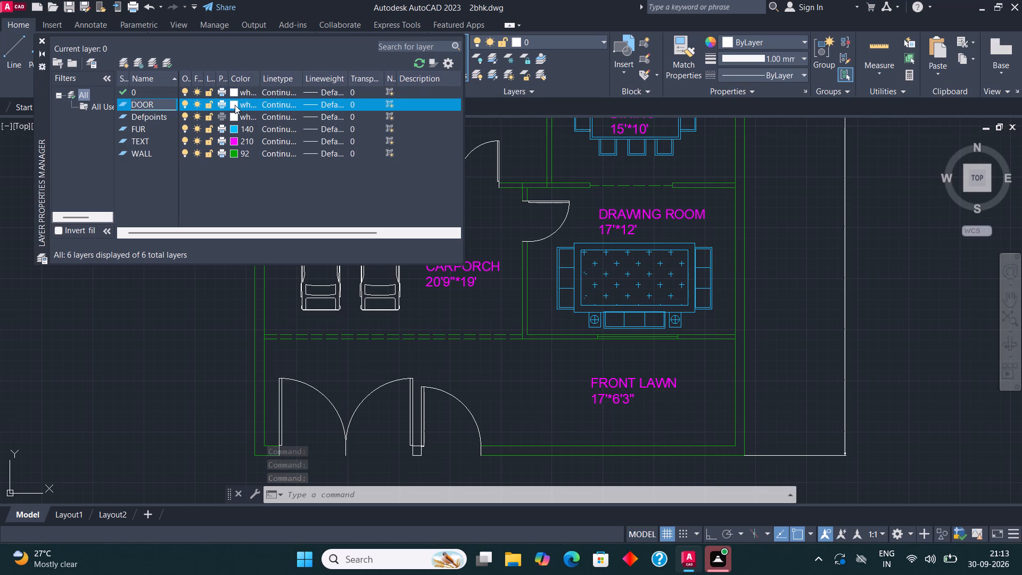
left_click(233, 104)
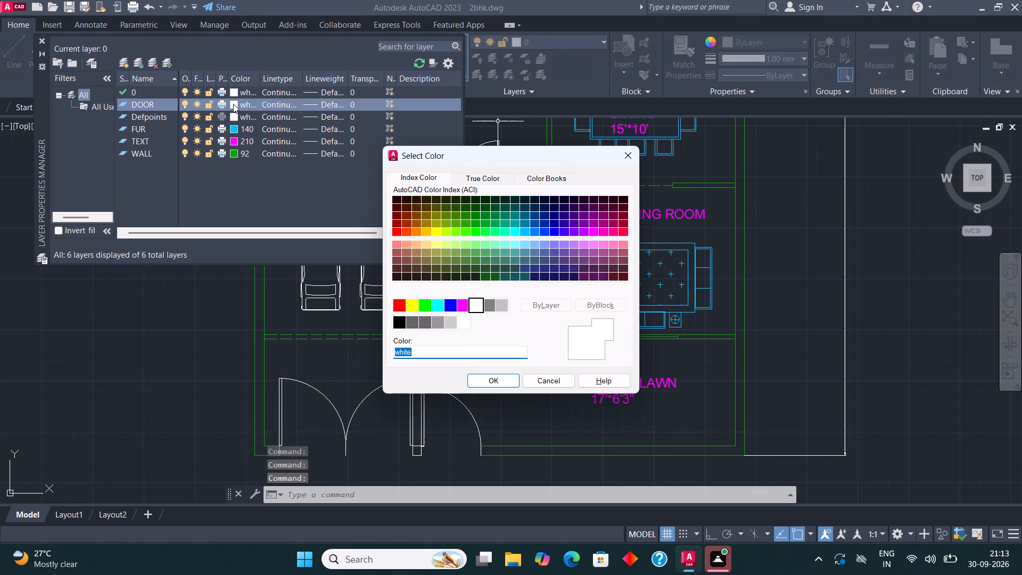
left_click(436, 235)
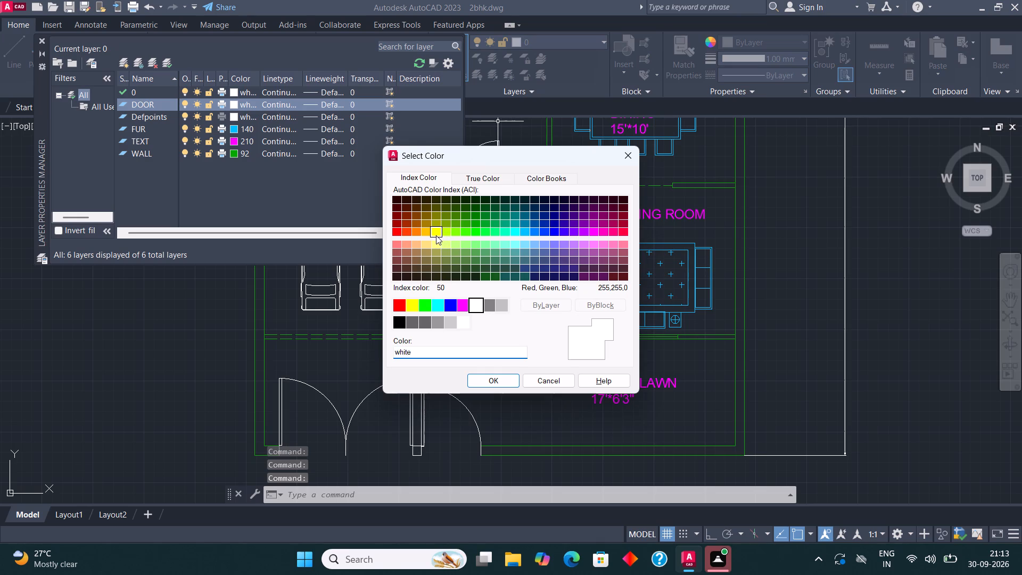
left_click(495, 379)
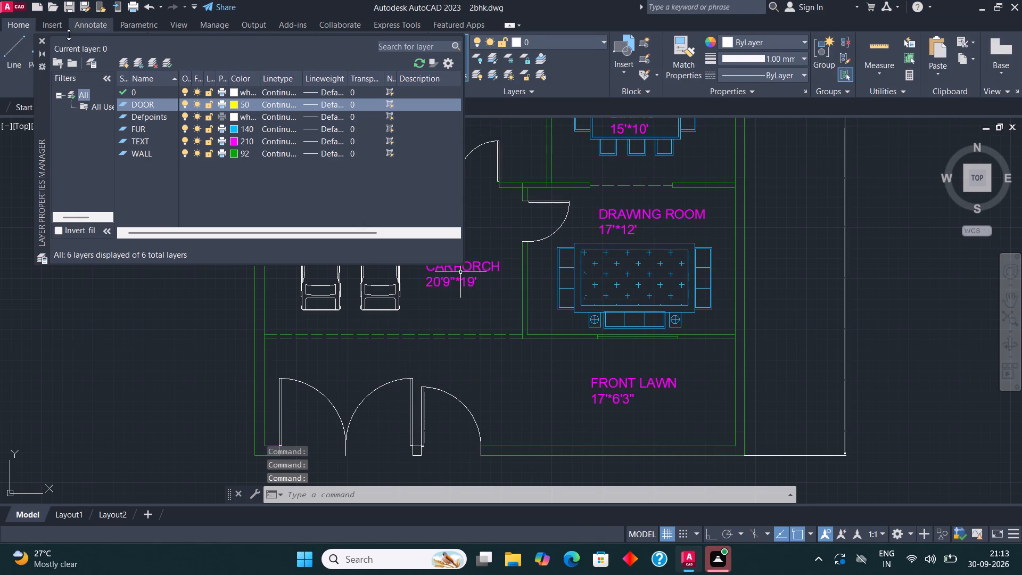
left_click(40, 38)
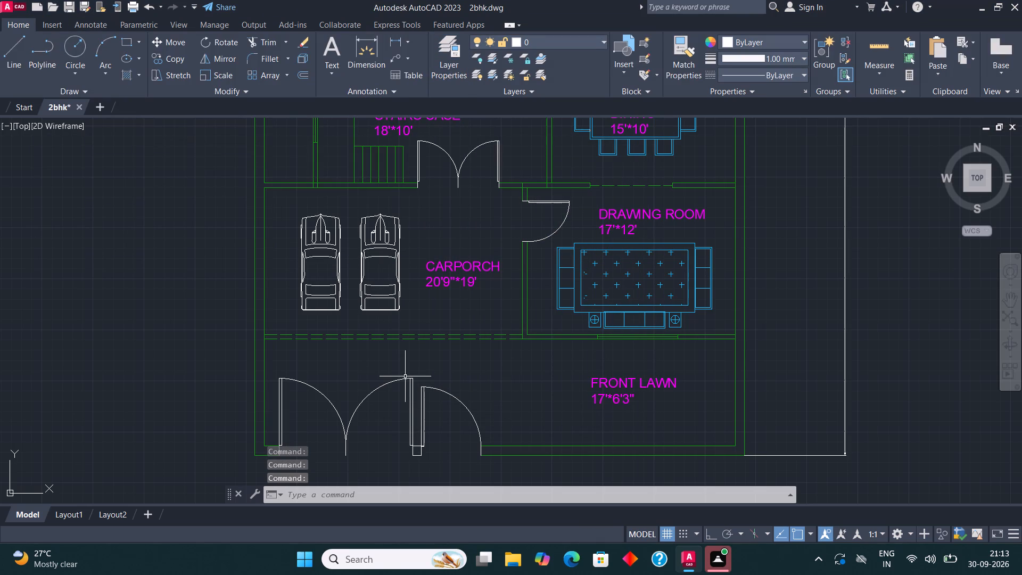
Select all door blocks similar to the front gate leaf and move them to the DOOR layer.
left_click(405, 380)
right_click(405, 380)
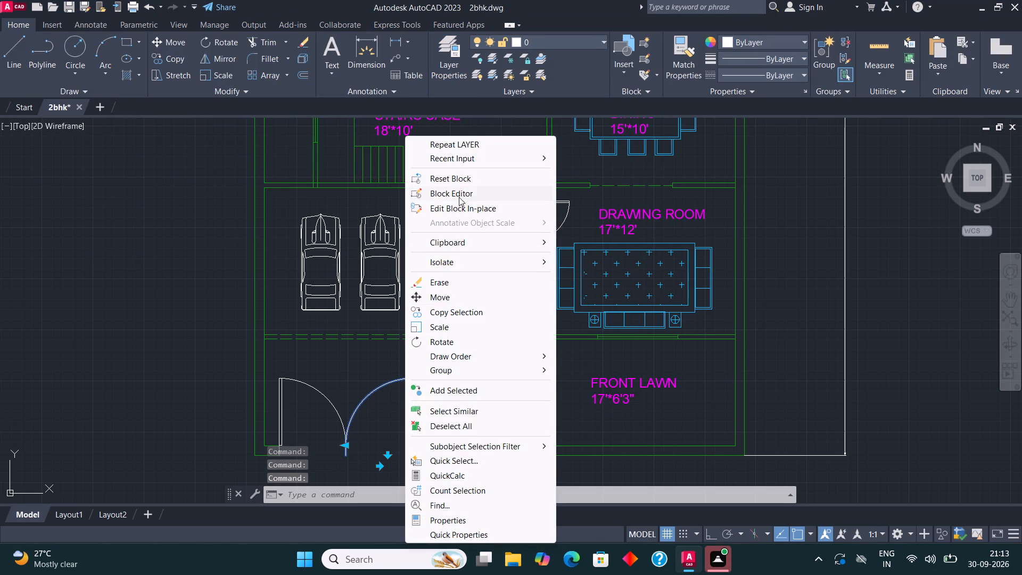
left_click(454, 413)
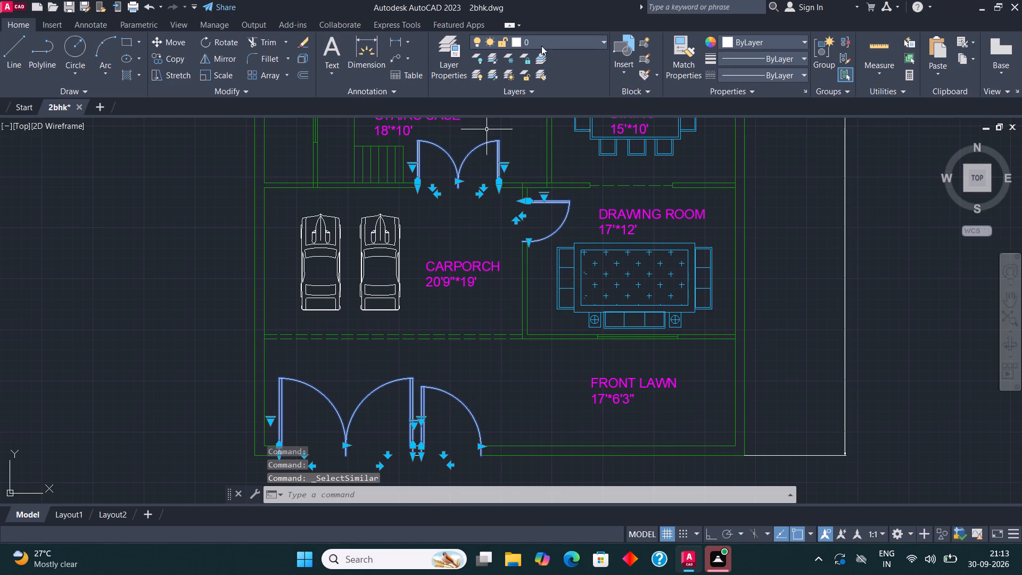
left_click(543, 44)
left_click(538, 95)
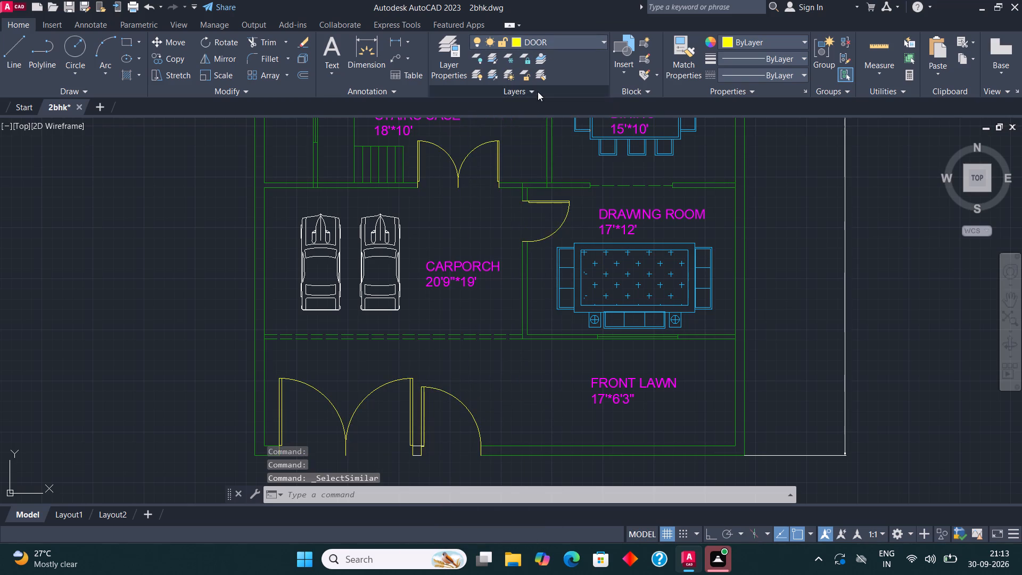
key("Escape")
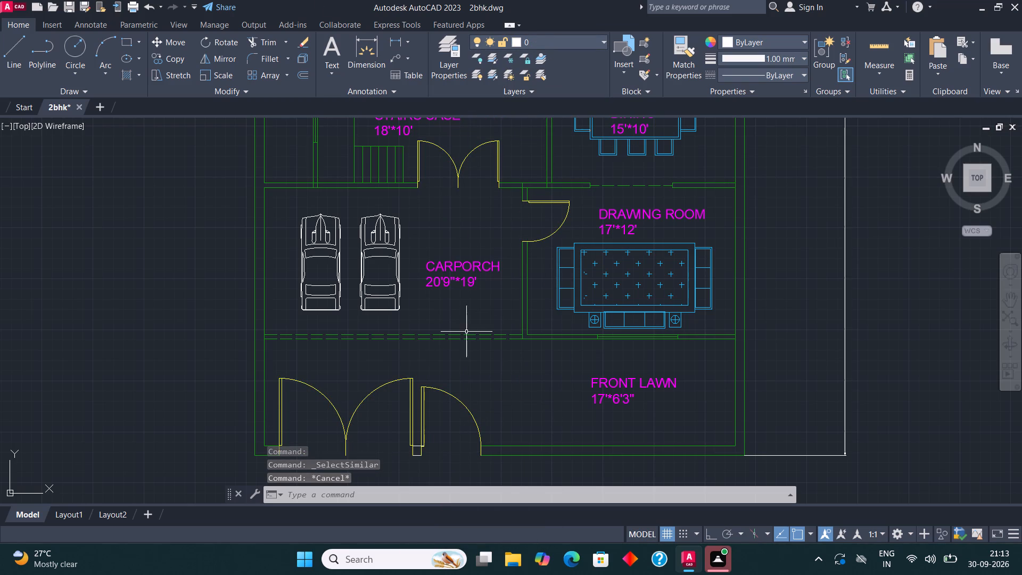
Move the 72' and 40' overall dimensions of the plan to the TEXT layer.
middle_click_drag(494, 317, 497, 335)
scroll(420, 294, "down", 3)
scroll(541, 247, "up", 2)
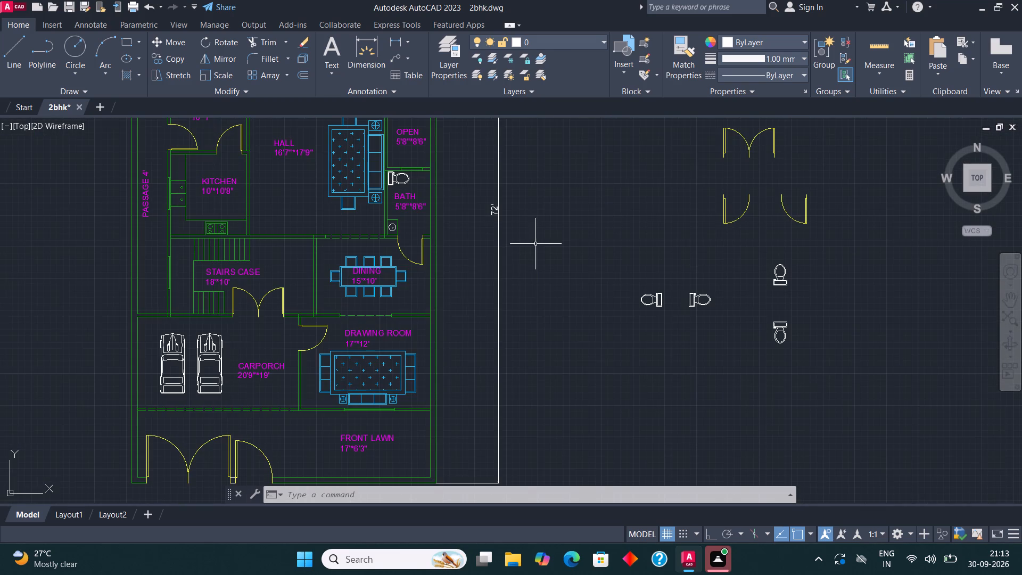
left_click(489, 295)
left_click(500, 185)
left_click_drag(509, 257, 508, 245)
left_click(482, 200)
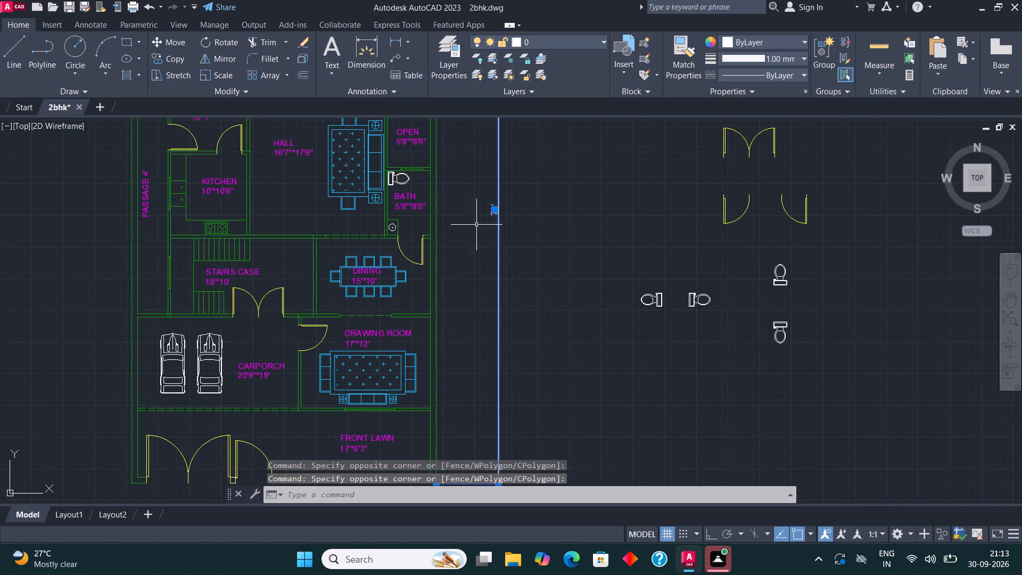
scroll(476, 354, "down", 5)
scroll(445, 275, "up", 1)
scroll(461, 358, "up", 3)
scroll(464, 299, "up", 2)
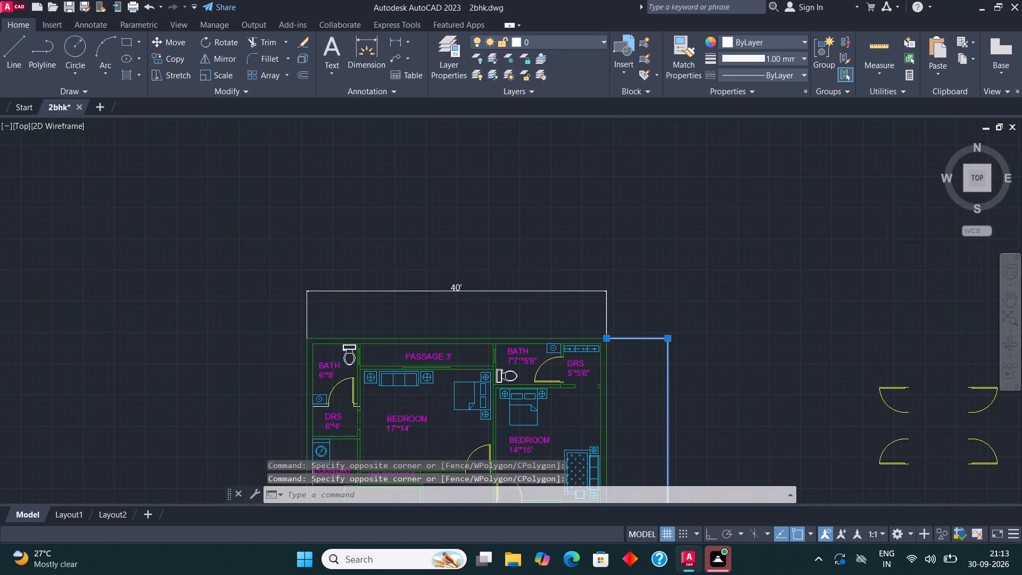
left_click(464, 299)
left_click(435, 243)
left_click(539, 46)
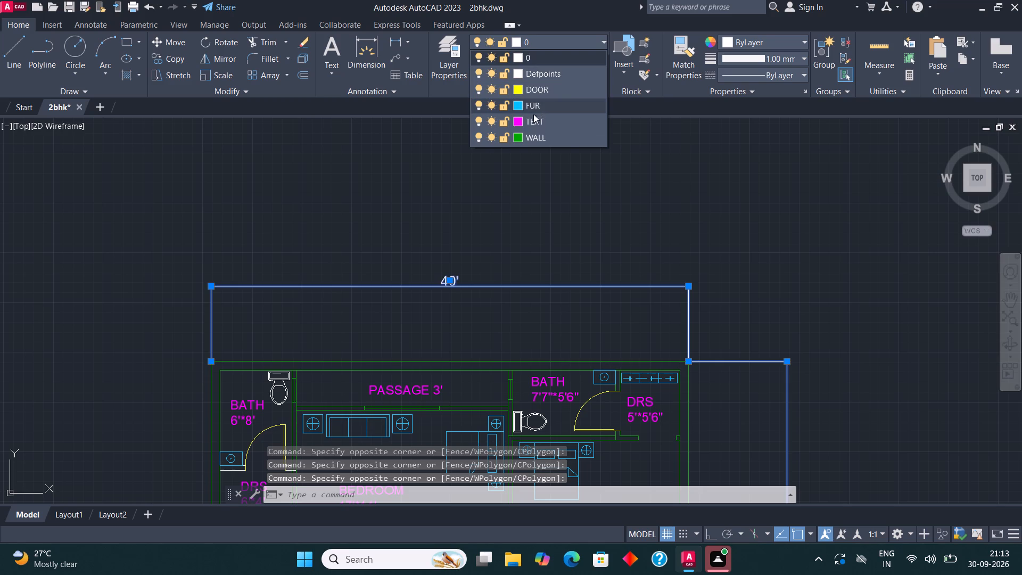
left_click(531, 123)
key("Escape")
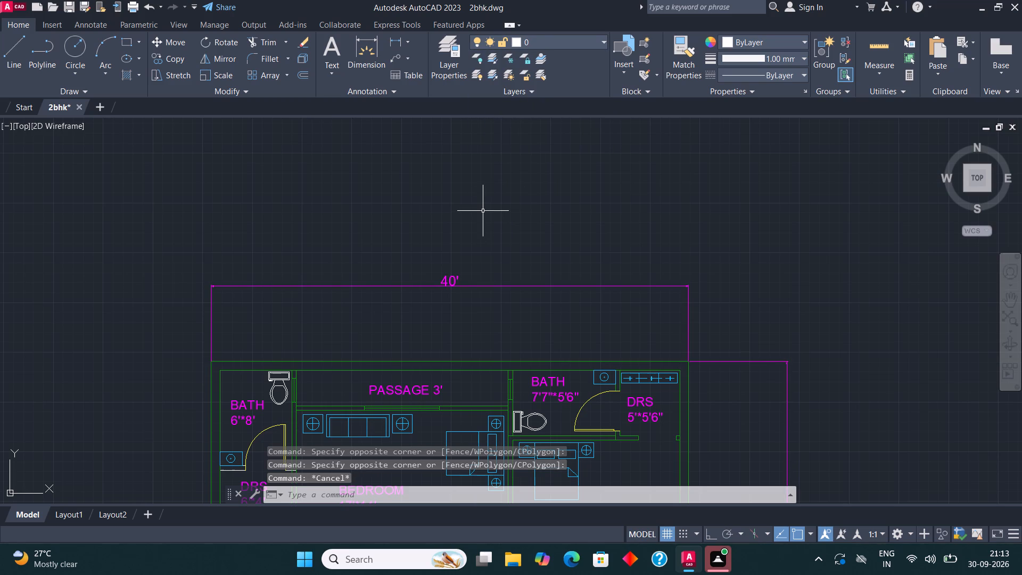
Select all toilet blocks similar to the one in the 6'*8' bath and move them to the DOOR layer.
scroll(482, 212, "down", 1)
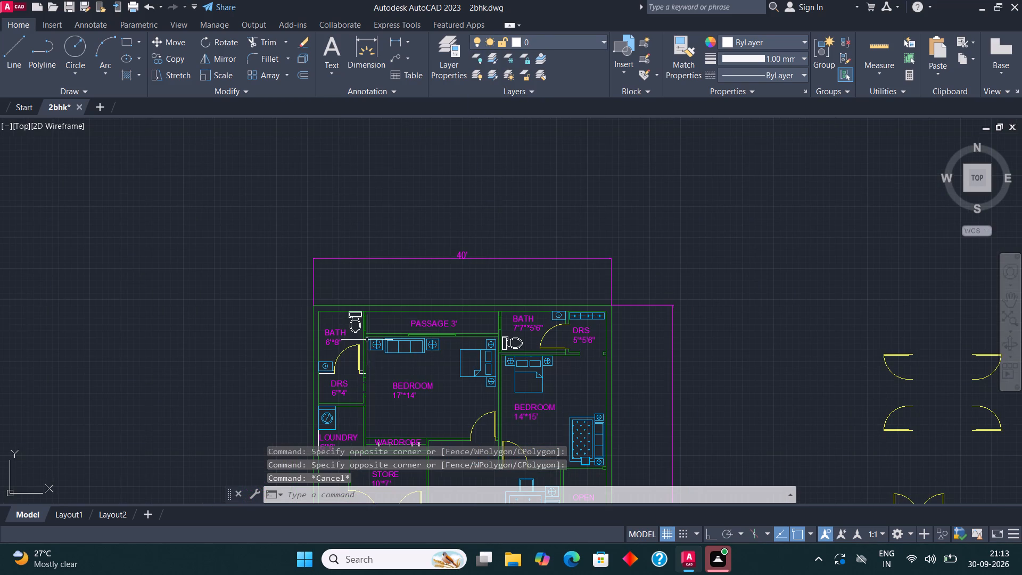
scroll(366, 337, "up", 2)
left_click(345, 298)
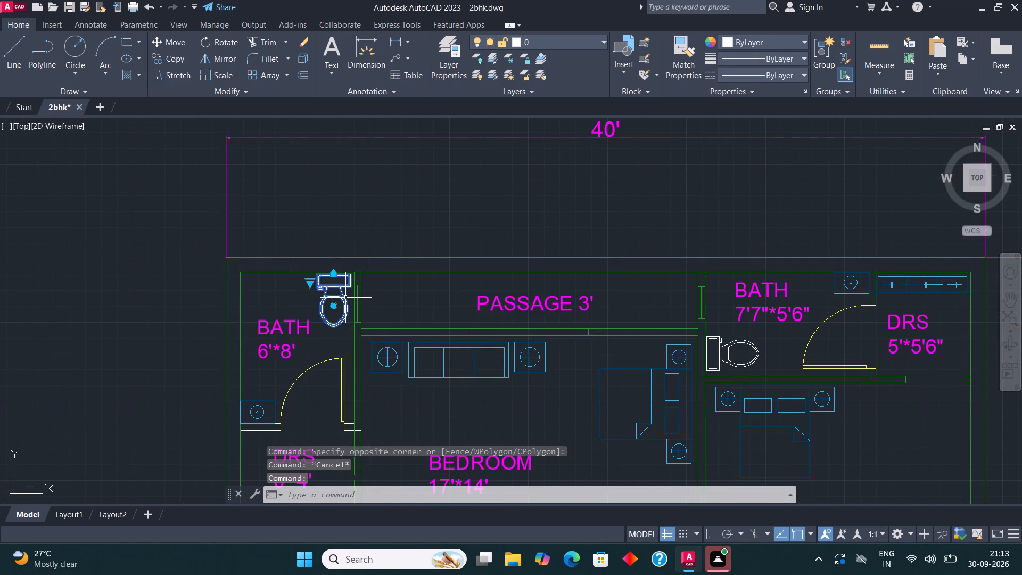
right_click(344, 298)
left_click(405, 414)
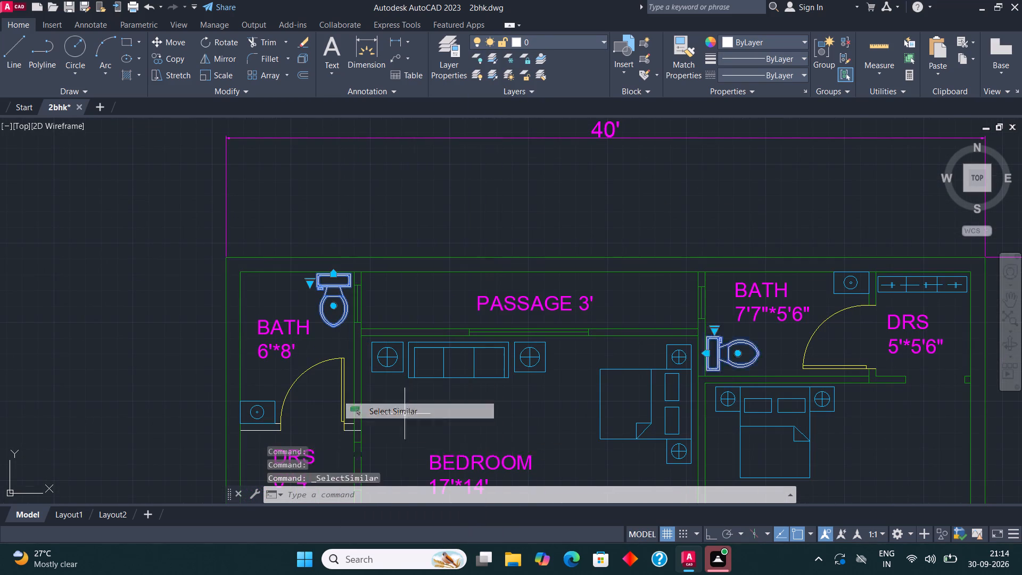
left_click(536, 46)
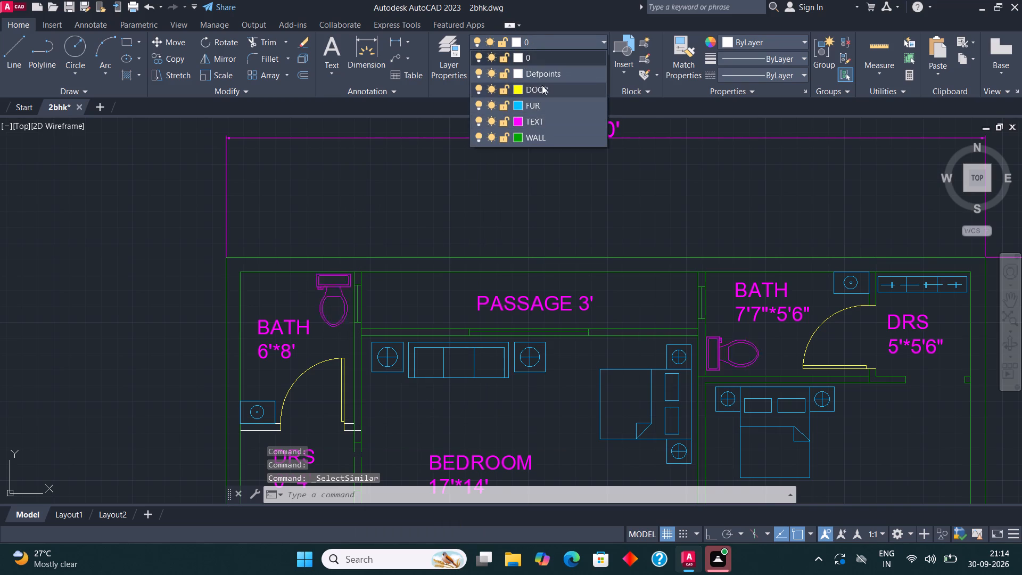
left_click(542, 85)
key("Escape")
Create a new layer named CAR with red index colour 10.
scroll(440, 185, "down", 3)
scroll(502, 190, "down", 1)
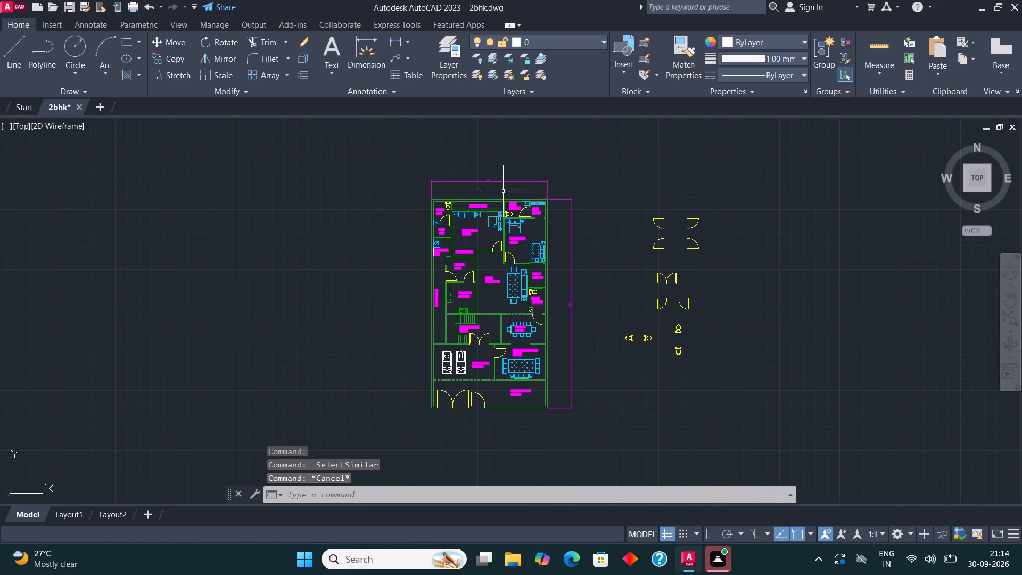
scroll(465, 370, "up", 3)
scroll(382, 359, "up", 1)
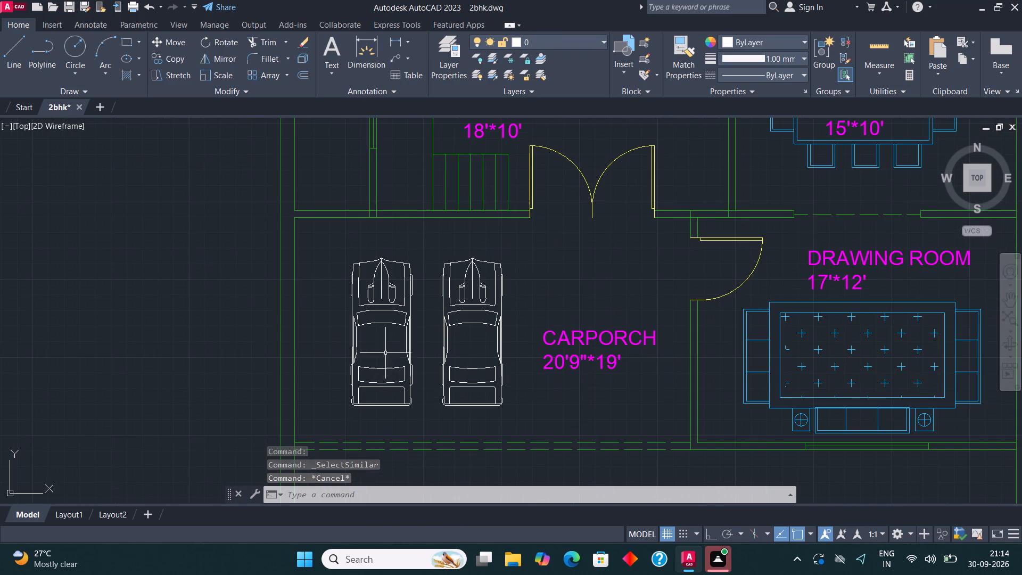
left_click(453, 41)
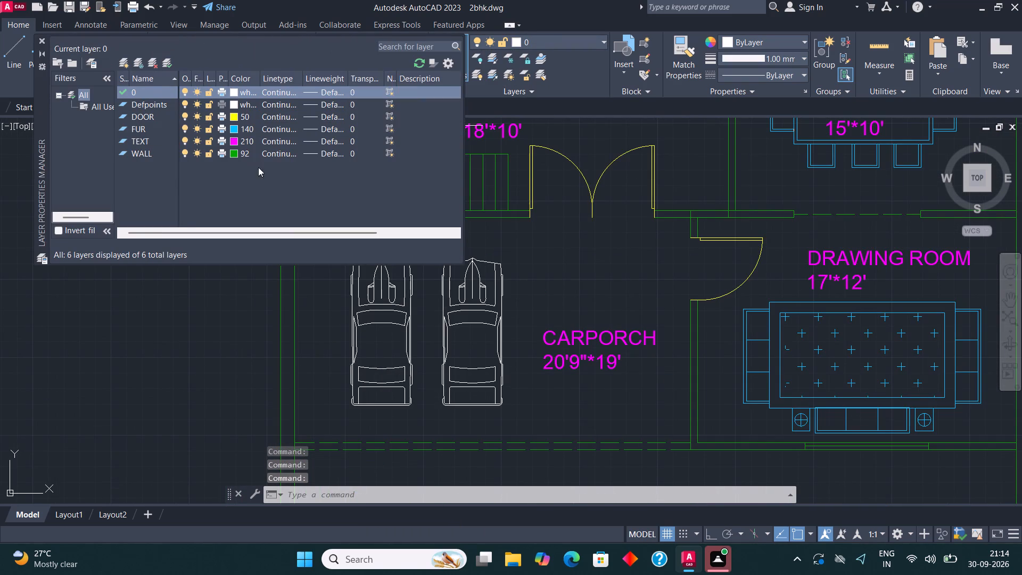
left_click(119, 66)
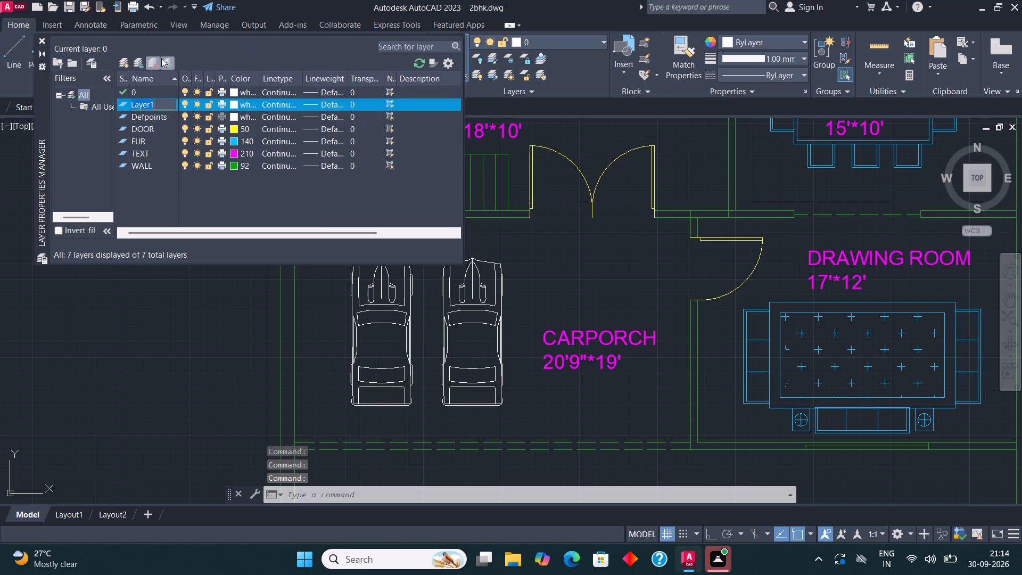
key("c")
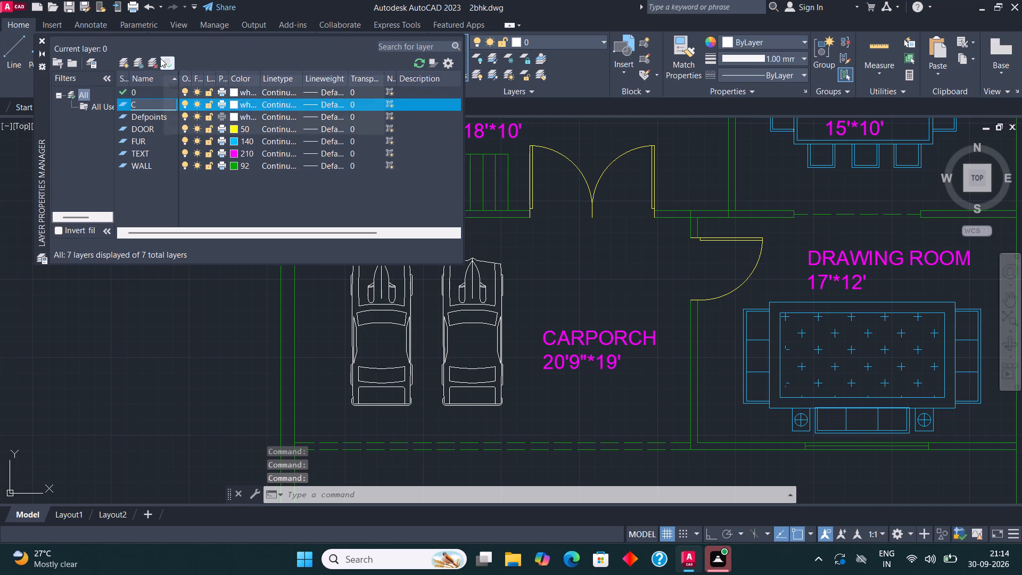
type("AR")
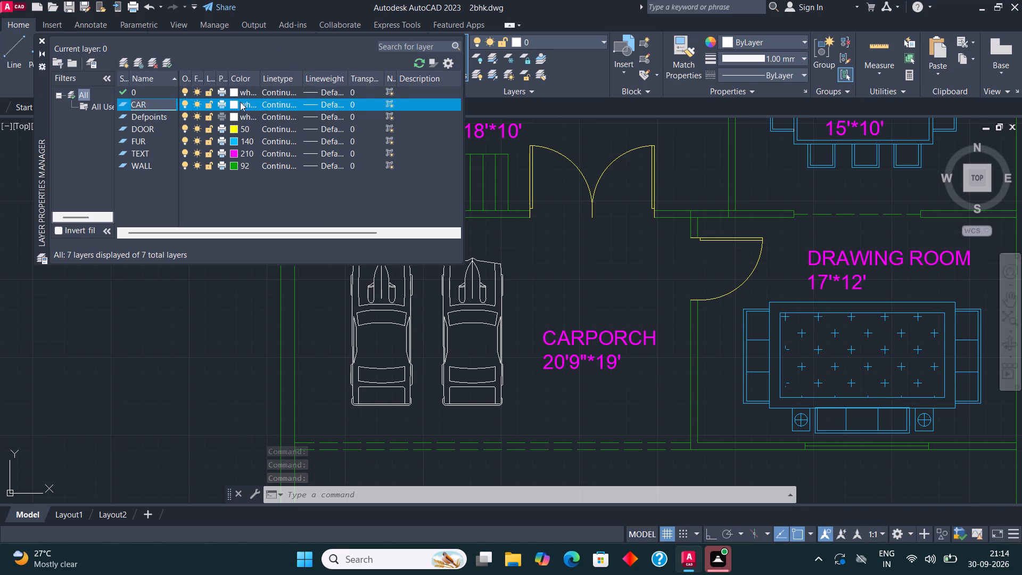
left_click(233, 103)
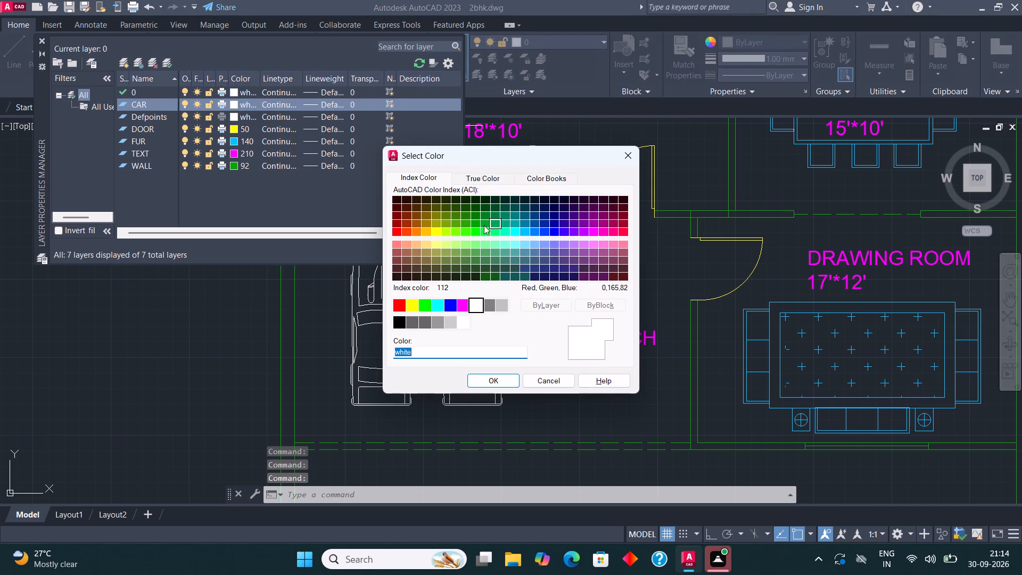
left_click(407, 233)
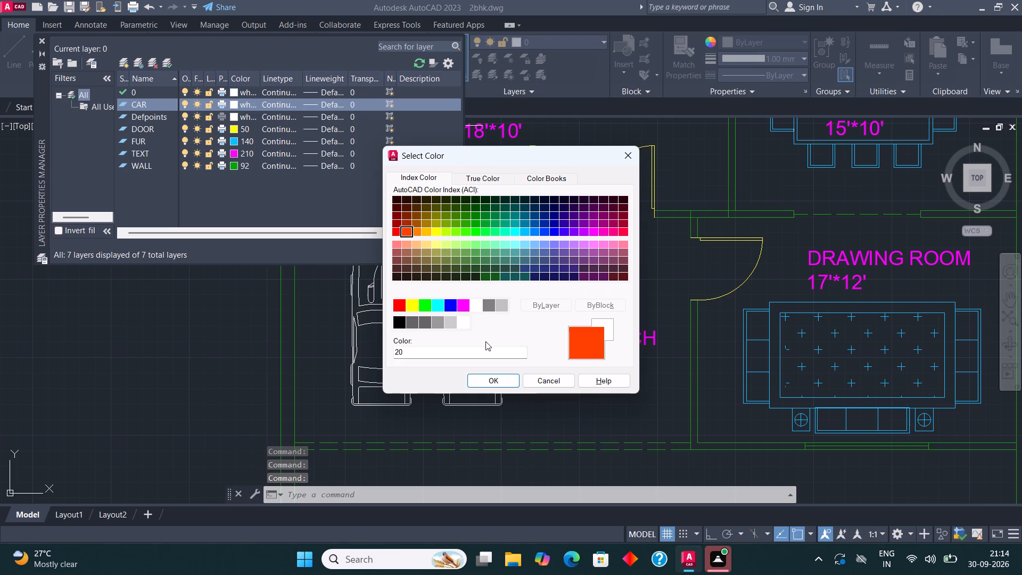
left_click(398, 235)
left_click(504, 381)
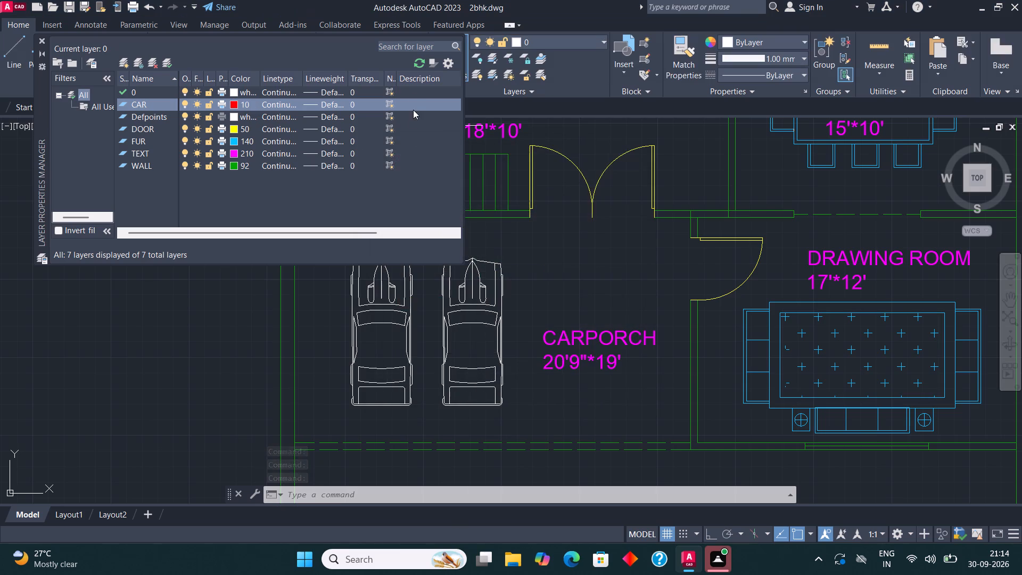
left_click(39, 37)
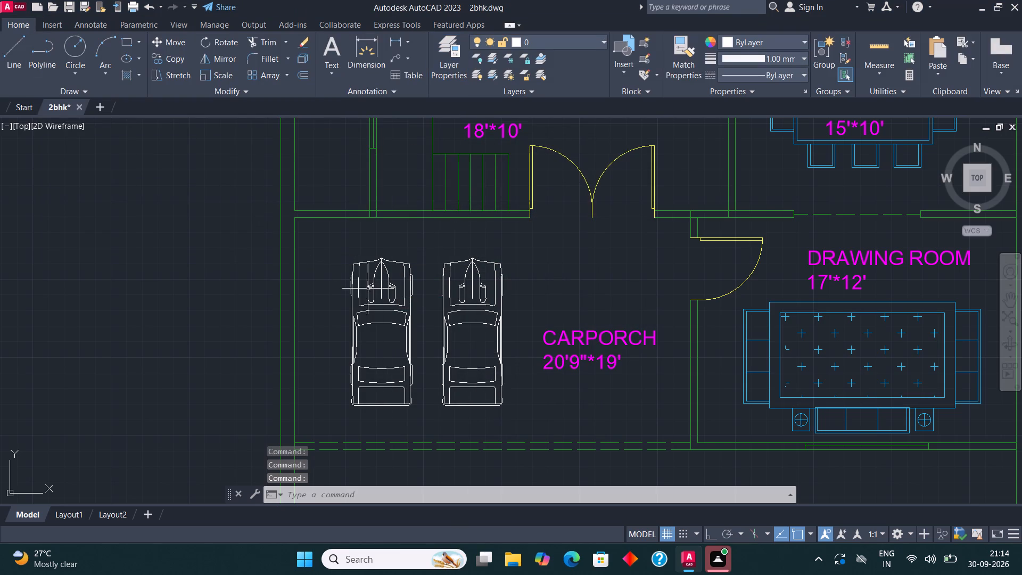
Move the two cars in the carporch to the CAR layer.
left_click(508, 402)
left_click(385, 336)
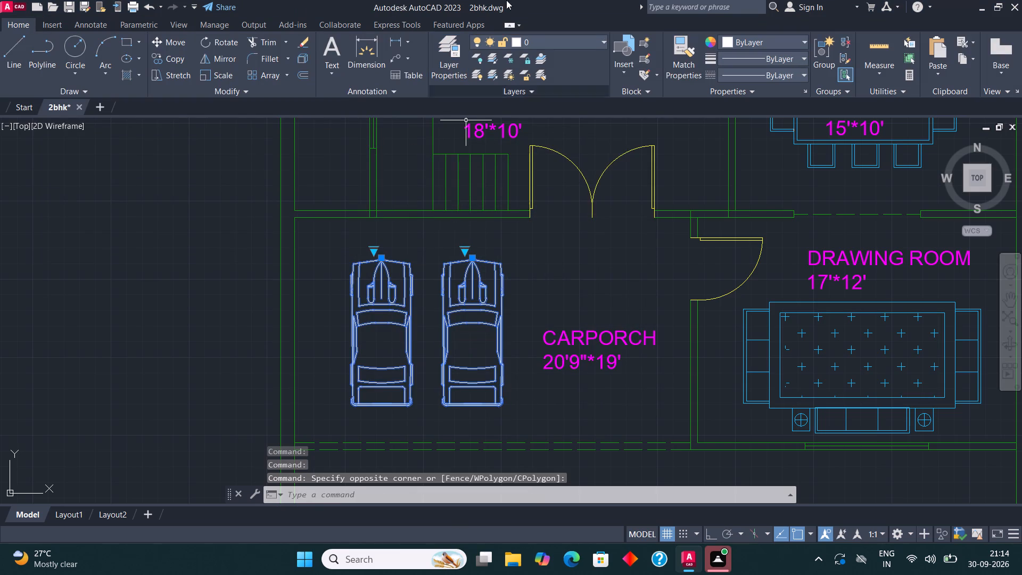
left_click(543, 44)
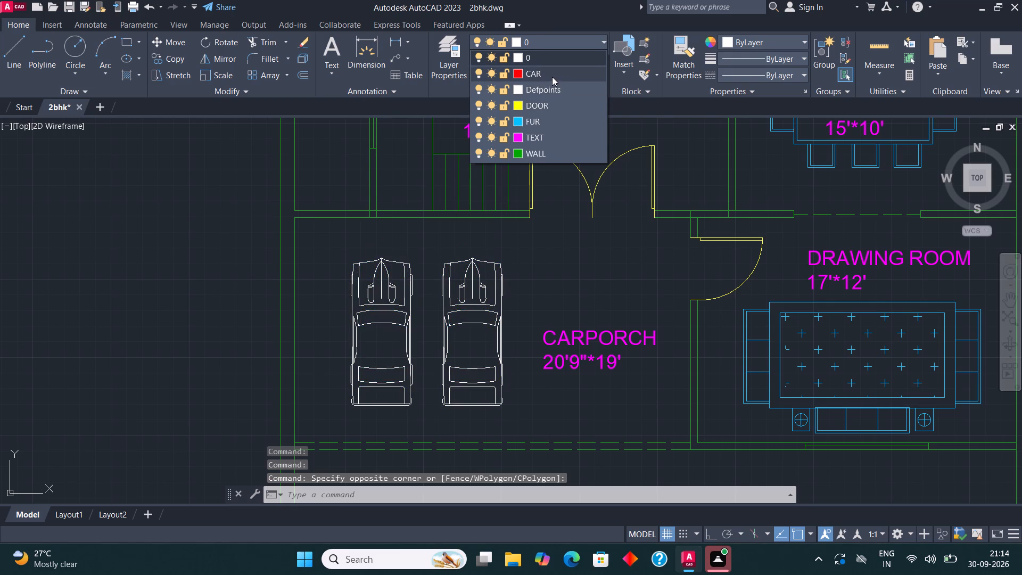
left_click(552, 77)
key("Escape")
Delete all the spare door and toilet blocks lying outside the plan, beyond the 72' dimension.
scroll(440, 189, "down", 4)
middle_click_drag(446, 257, 453, 273)
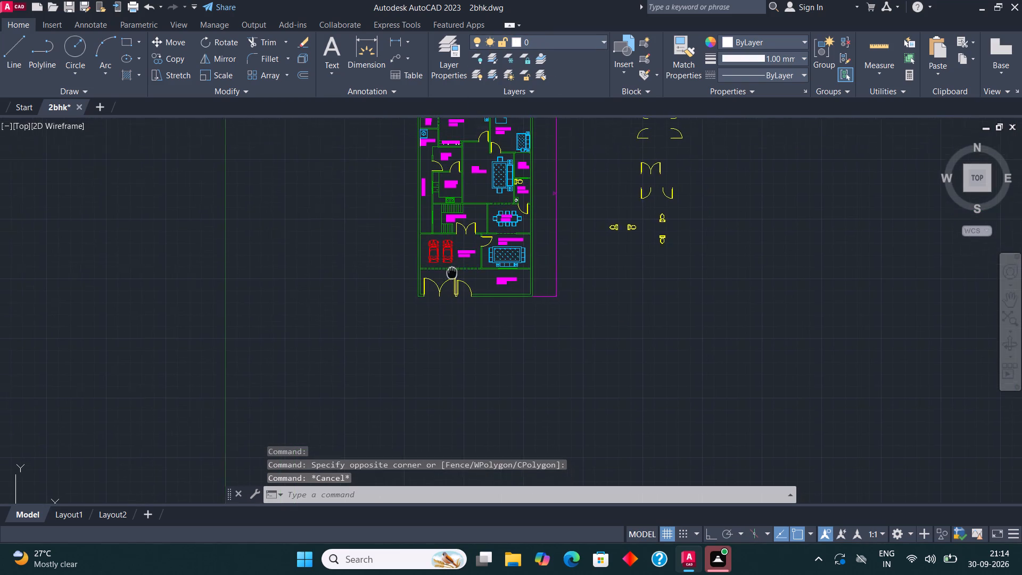
middle_click_drag(453, 273, 451, 352)
left_click(718, 366)
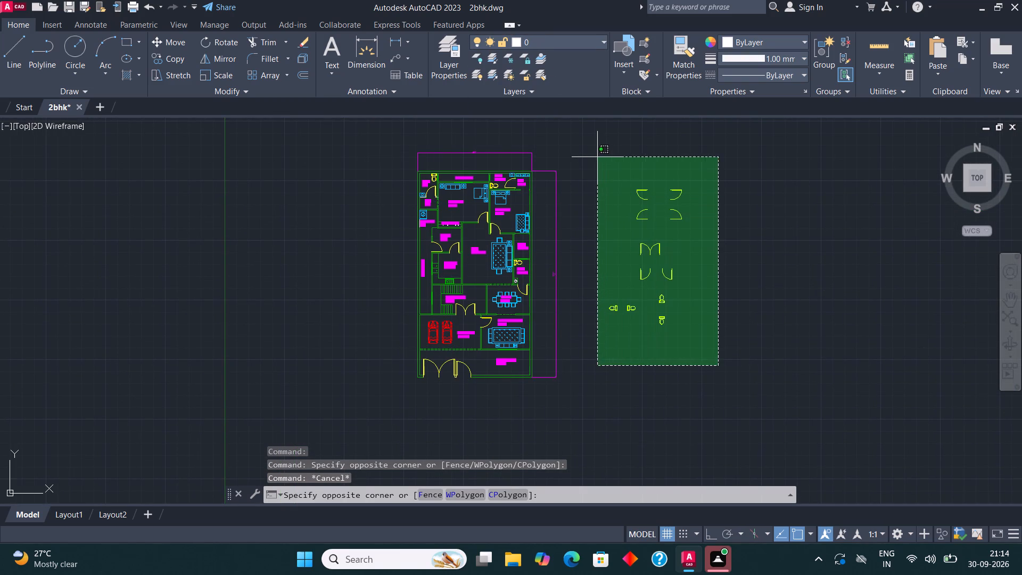
left_click(597, 157)
key("Delete")
Add the multiline text title "2BHK HOUSE PLAN" below the front gate of the plan.
middle_click_drag(518, 277, 521, 285)
middle_click_drag(574, 236, 578, 249)
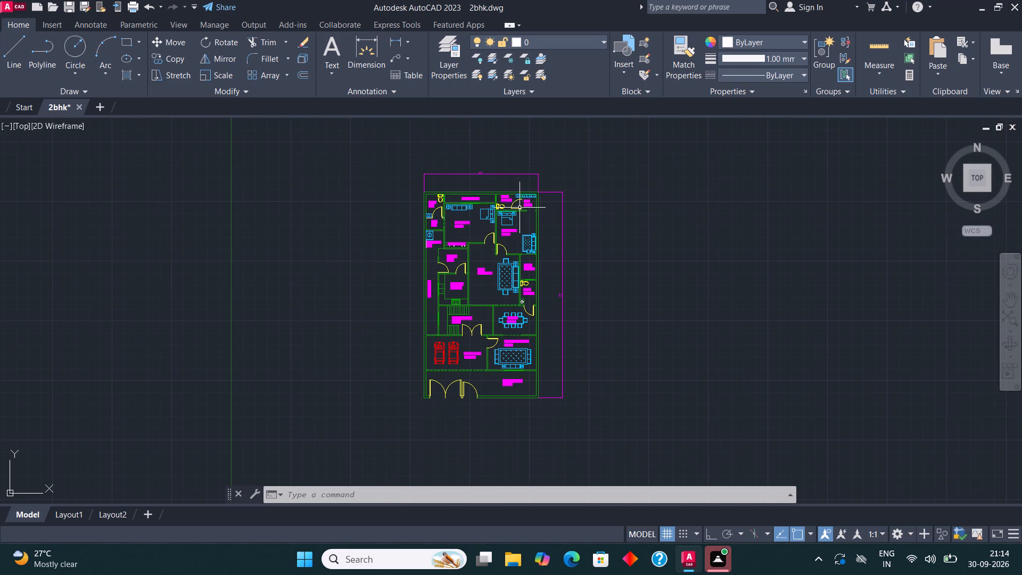
scroll(528, 204, "down", 1)
scroll(513, 340, "up", 2)
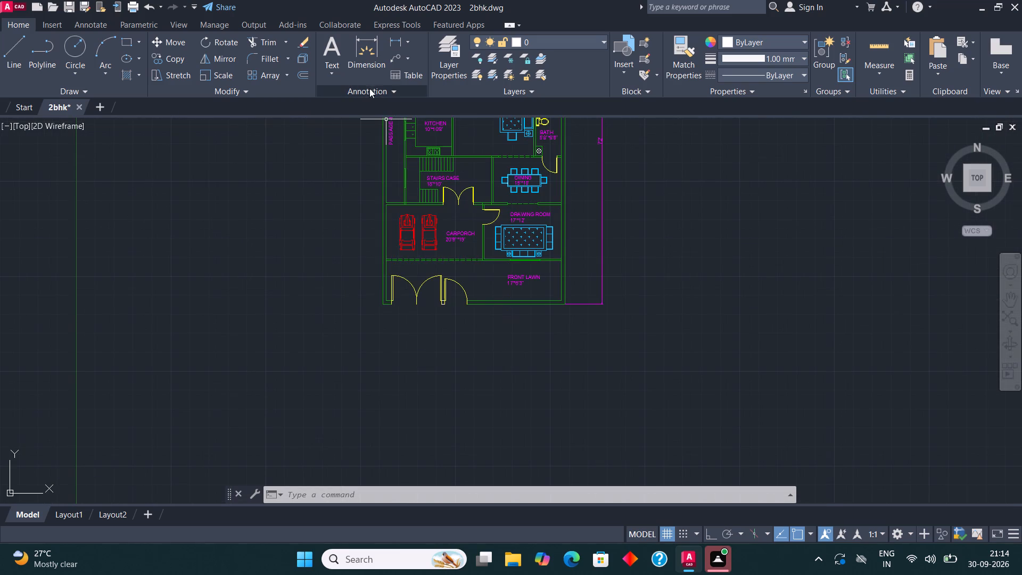
left_click(331, 46)
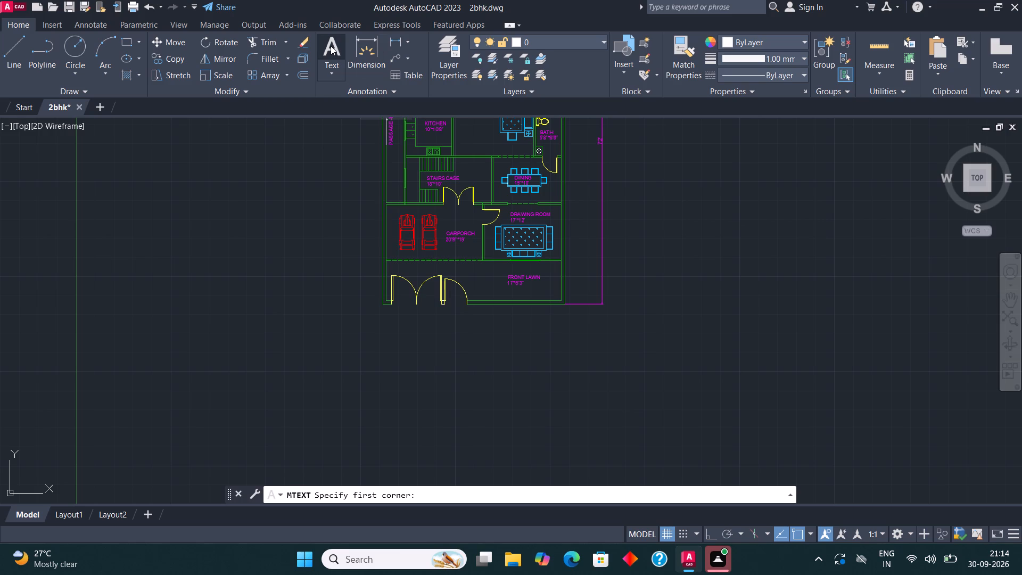
left_click(408, 352)
left_click(546, 333)
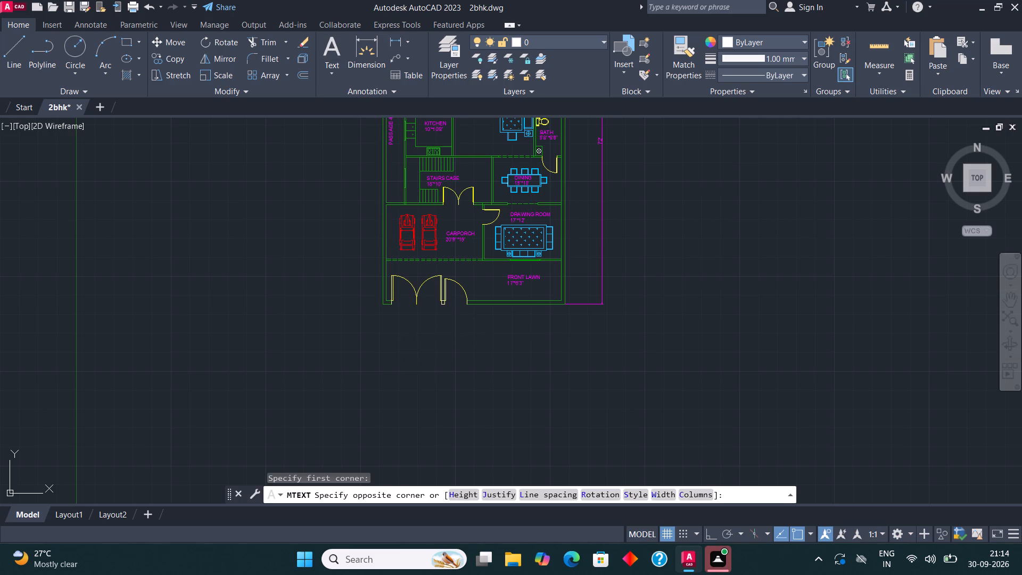
type("2BHK")
key("space")
type("HOUSE PLAN")
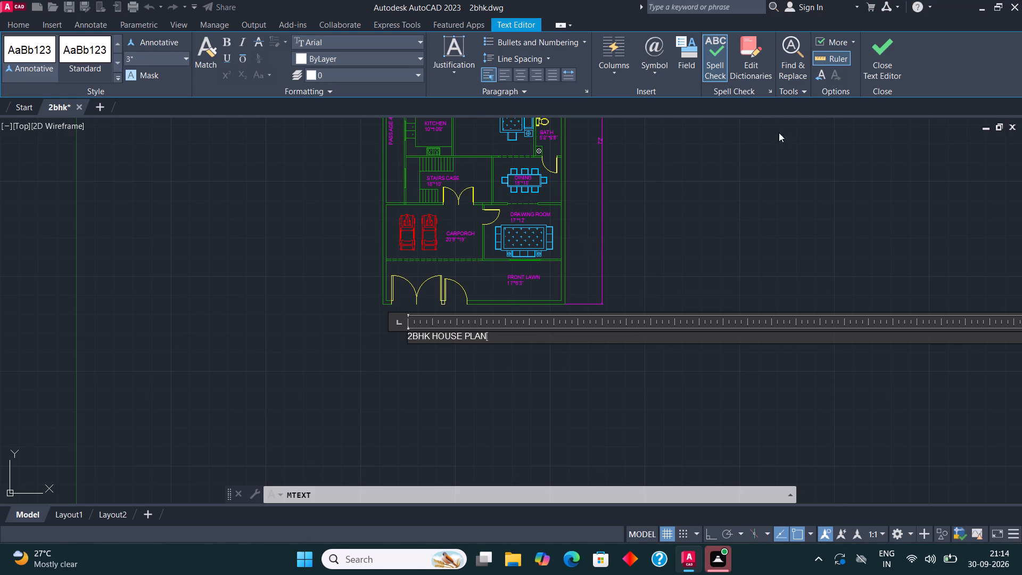
left_click(873, 53)
Scale up the 2BHK HOUSE PLAN title from a base point on the text to roughly two-thirds of the plan's width.
scroll(406, 334, "up", 1)
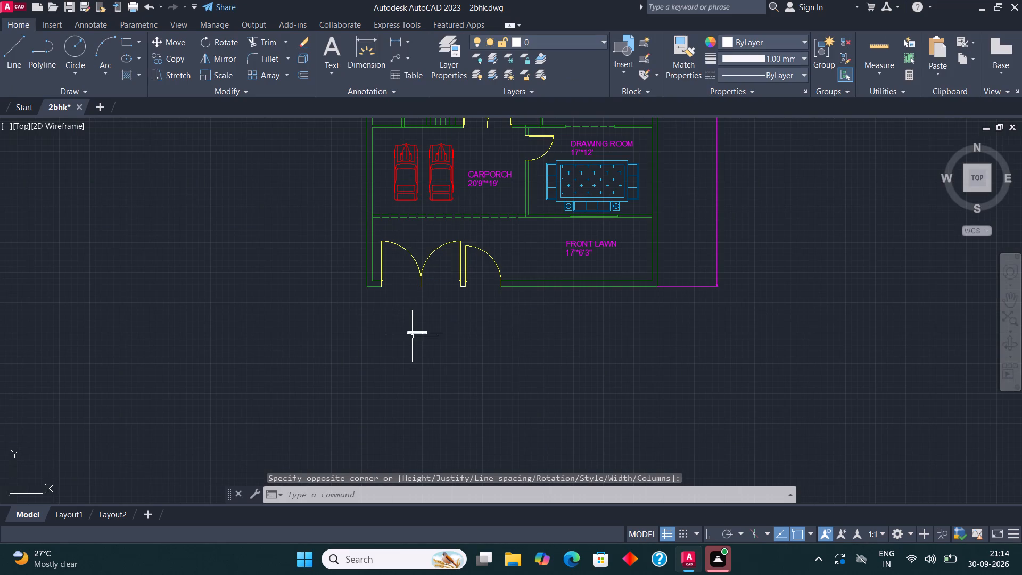
left_click(409, 327)
left_click(411, 347)
scroll(480, 320, "up", 2)
left_click(332, 351)
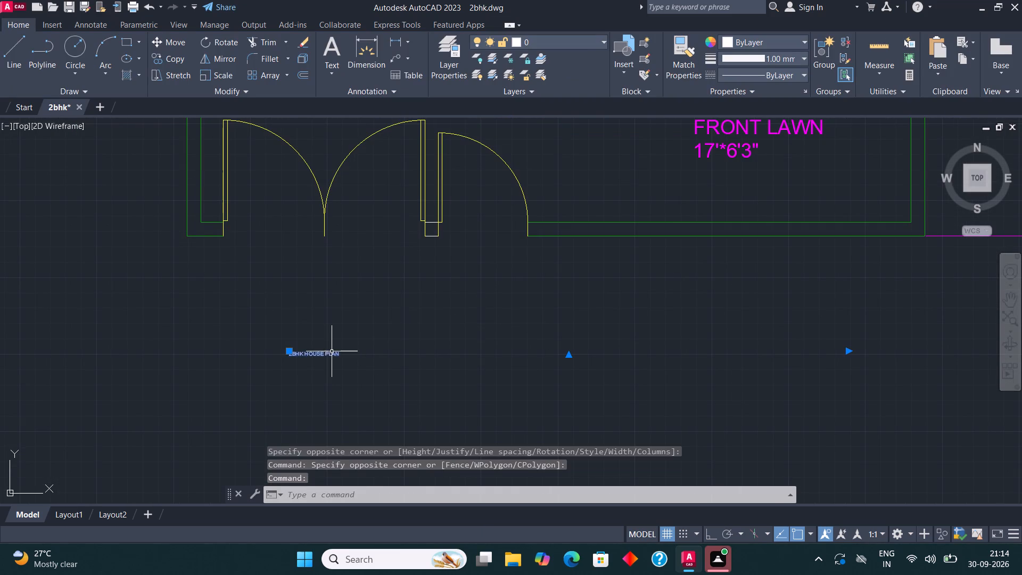
left_click(216, 67)
left_click(218, 75)
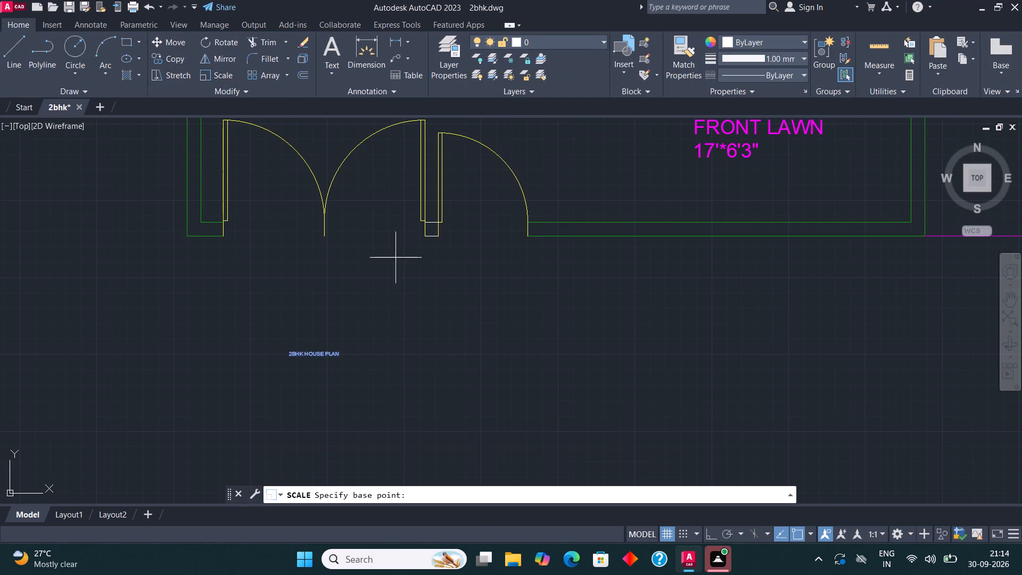
left_click(316, 356)
scroll(528, 328, "down", 4)
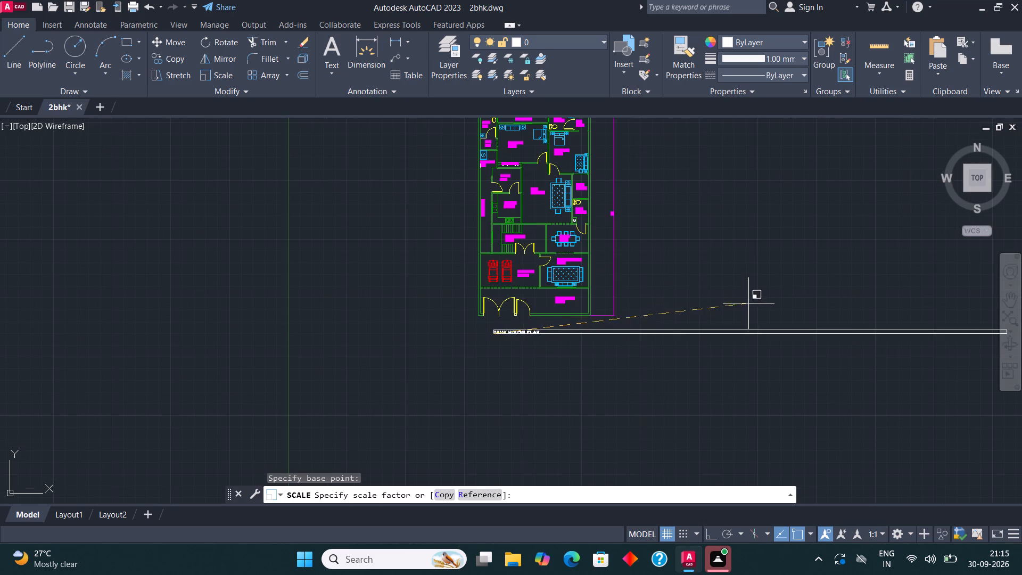
left_click(886, 303)
scroll(646, 361, "up", 2)
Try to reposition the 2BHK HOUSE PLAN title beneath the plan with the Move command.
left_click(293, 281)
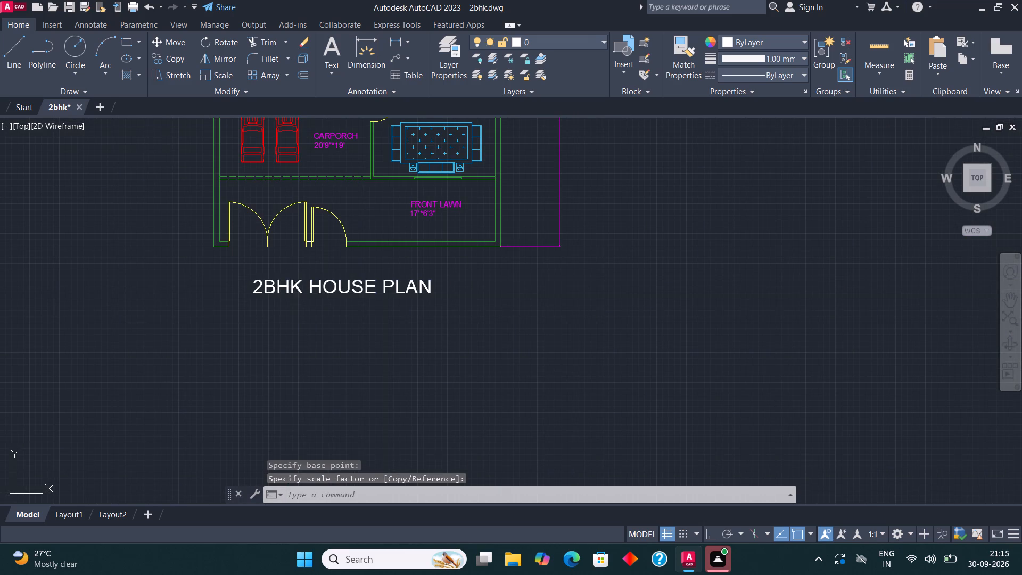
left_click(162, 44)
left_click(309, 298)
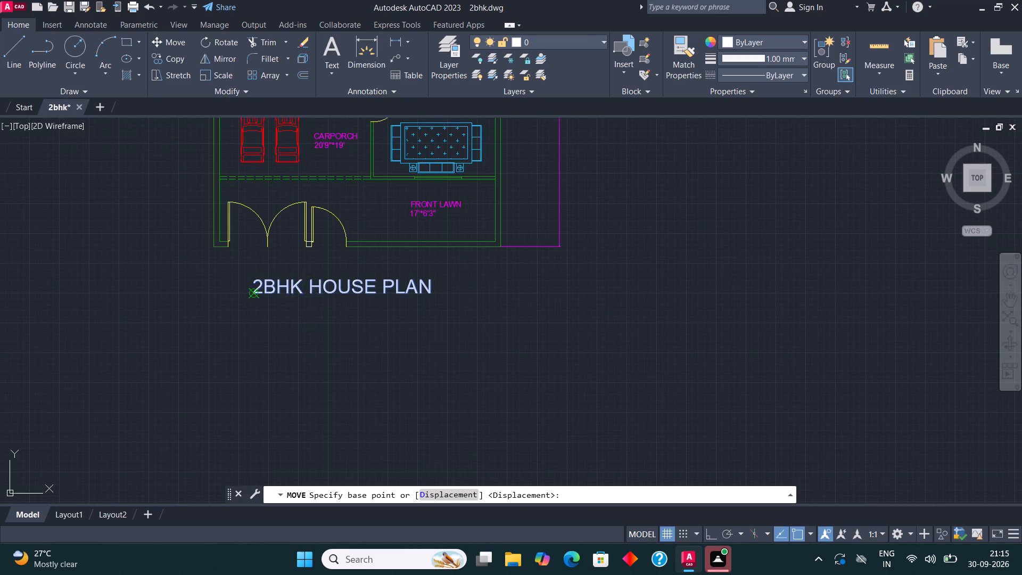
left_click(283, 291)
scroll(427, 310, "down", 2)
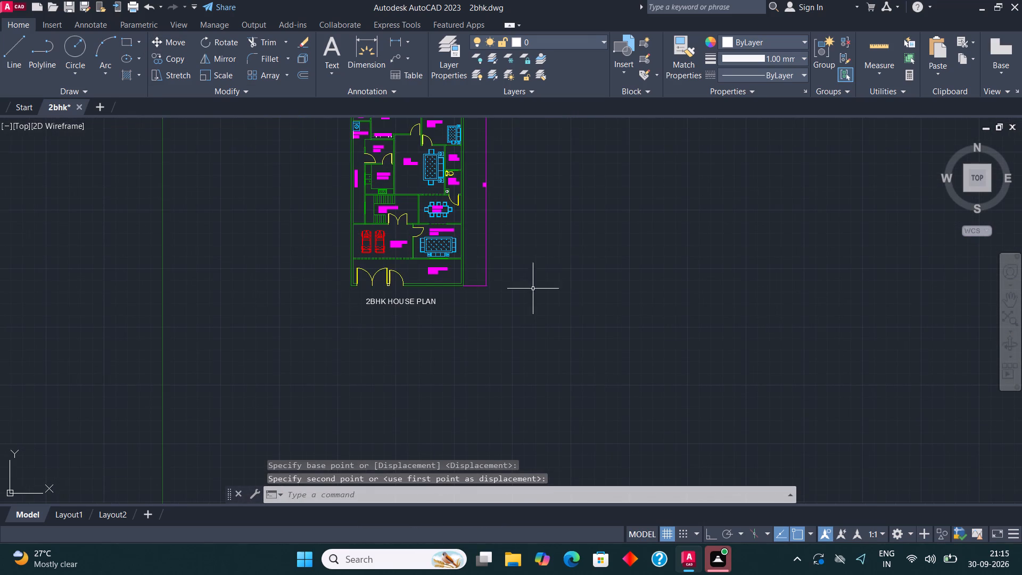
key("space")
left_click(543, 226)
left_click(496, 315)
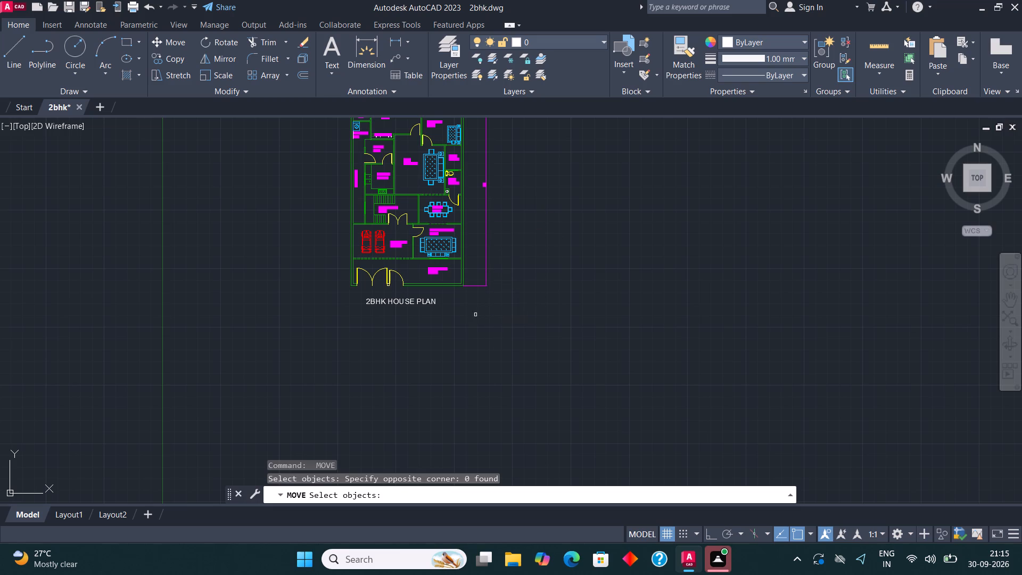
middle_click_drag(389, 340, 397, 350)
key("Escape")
Move the 2BHK HOUSE PLAN title to the TEXT layer.
scroll(419, 305, "up", 2)
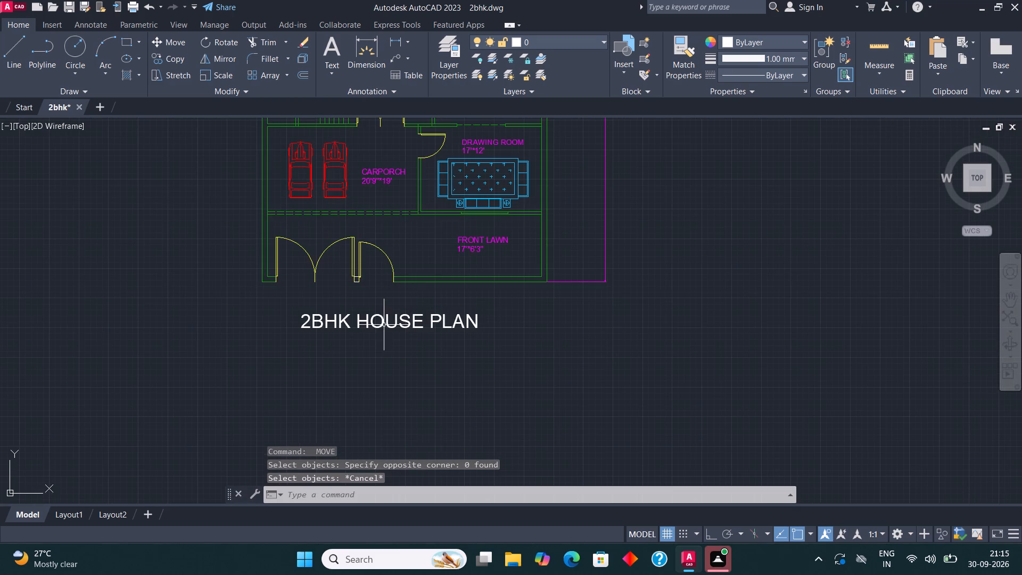
left_click(382, 324)
left_click(538, 40)
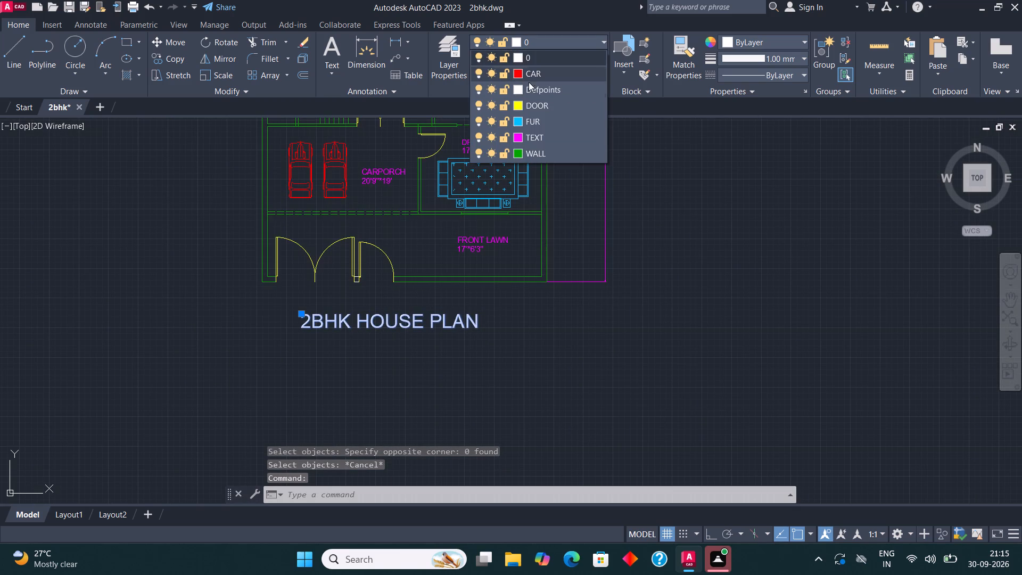
left_click(541, 137)
key("Escape")
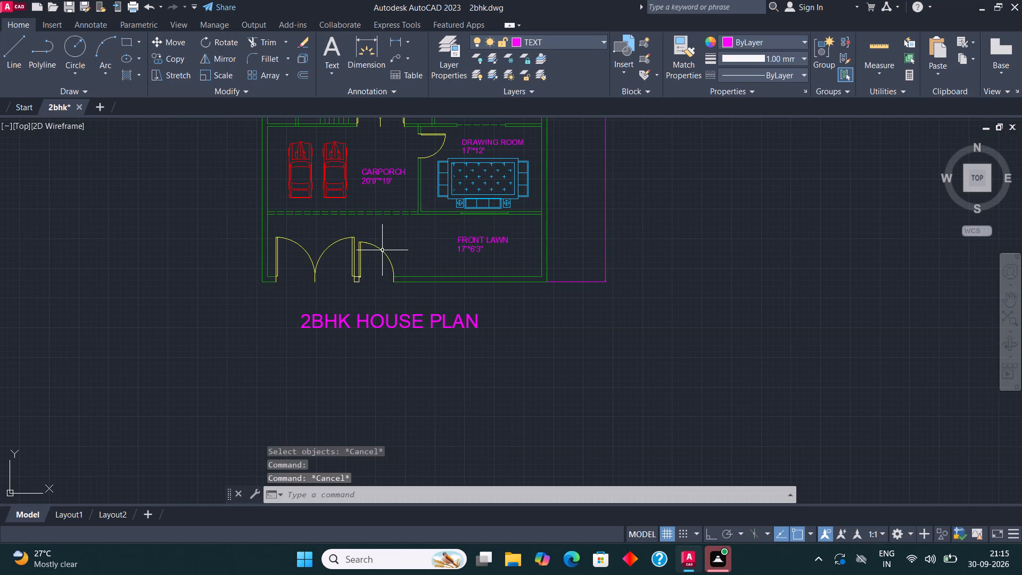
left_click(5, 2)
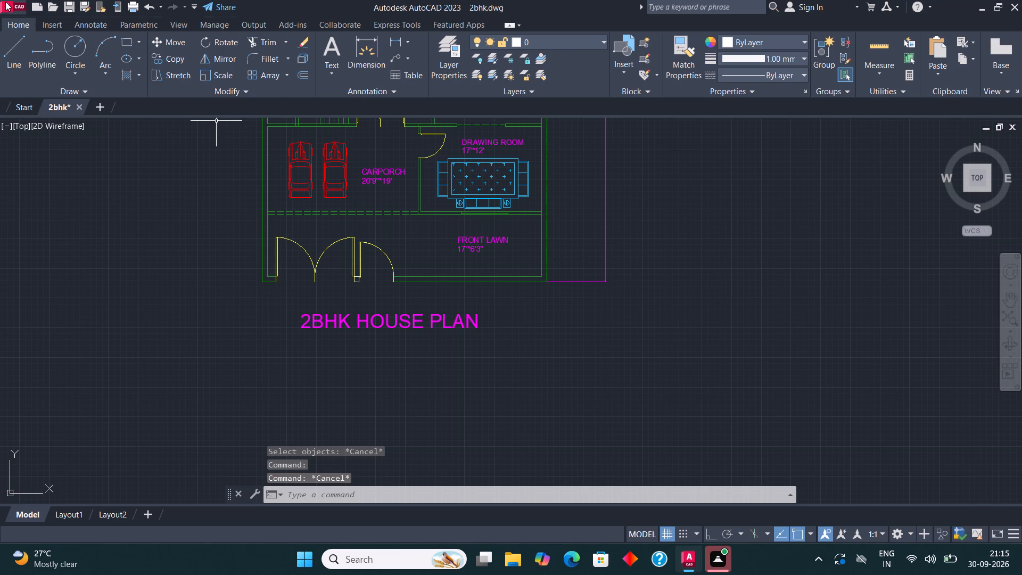
Save the drawing and re-save it as 2bhk.dwg in the Downloads folder, replacing the existing file.
left_click(59, 146)
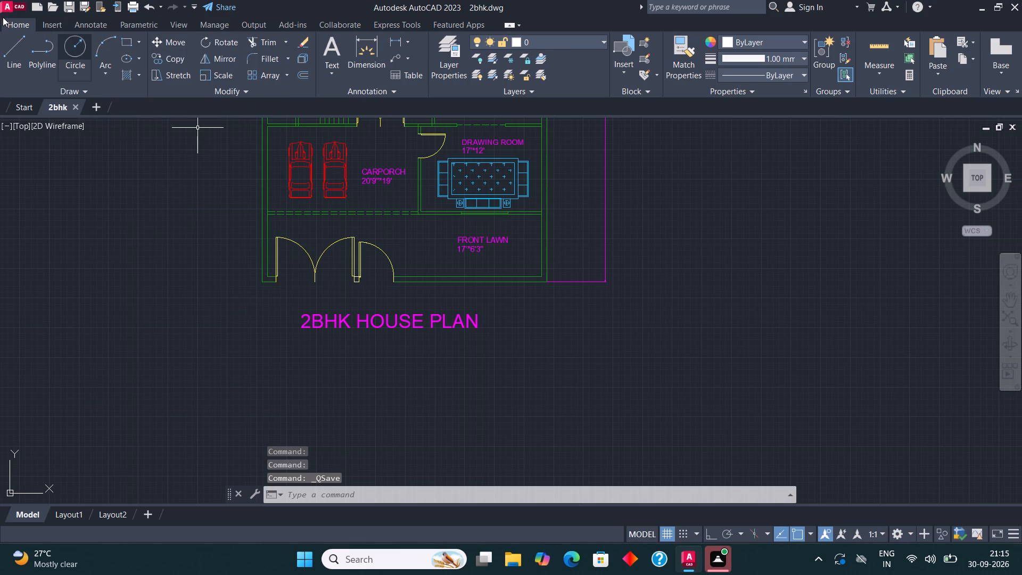
left_click(2, 7)
left_click(48, 172)
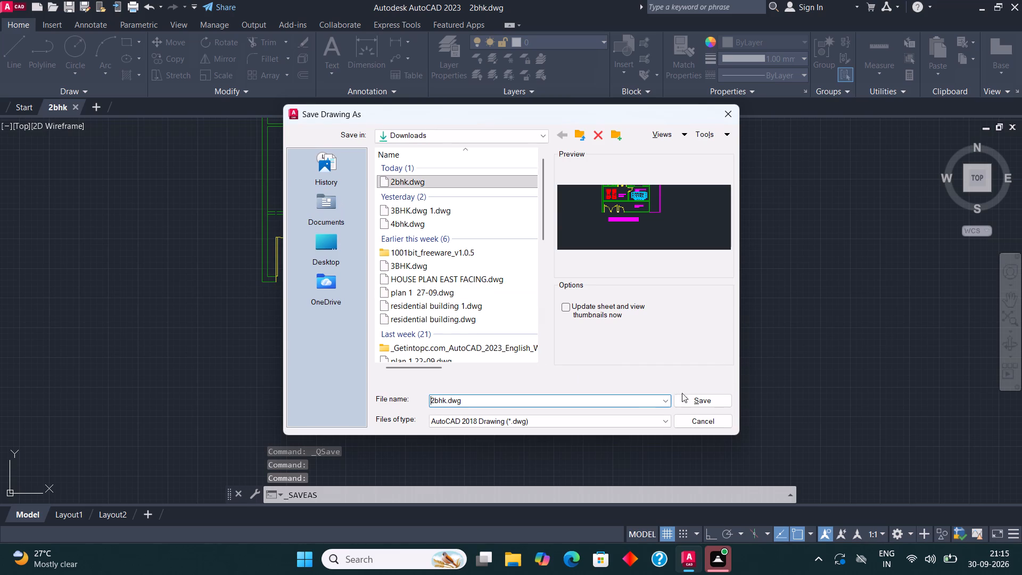
left_click(696, 402)
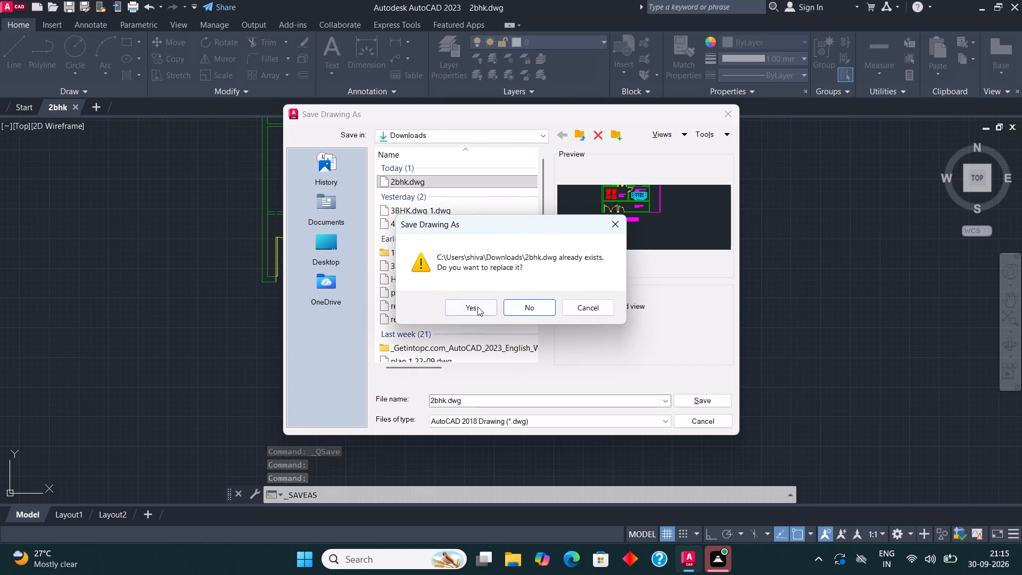
left_click(477, 307)
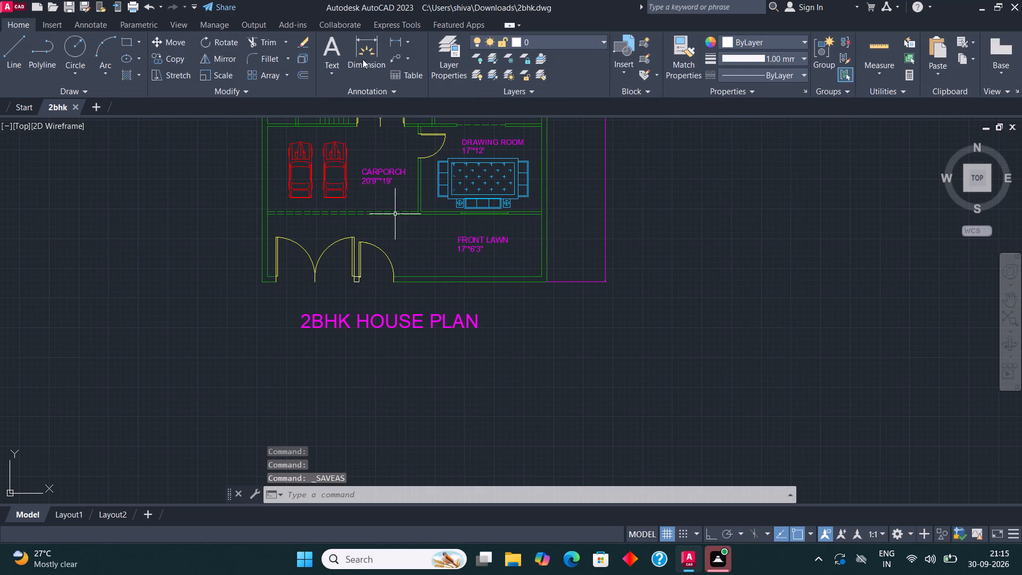
Set up the model plot with the AutoCAD PDF (High Quality Print).pc3 plotter and apply the setup to the layout.
left_click(7, 3)
left_click(68, 301)
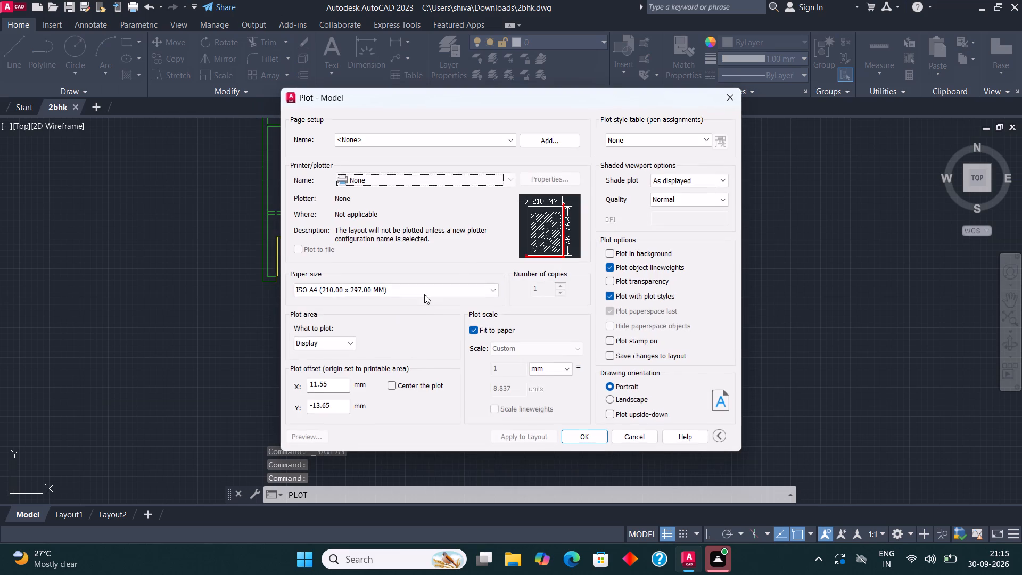
left_click(401, 141)
left_click(385, 155)
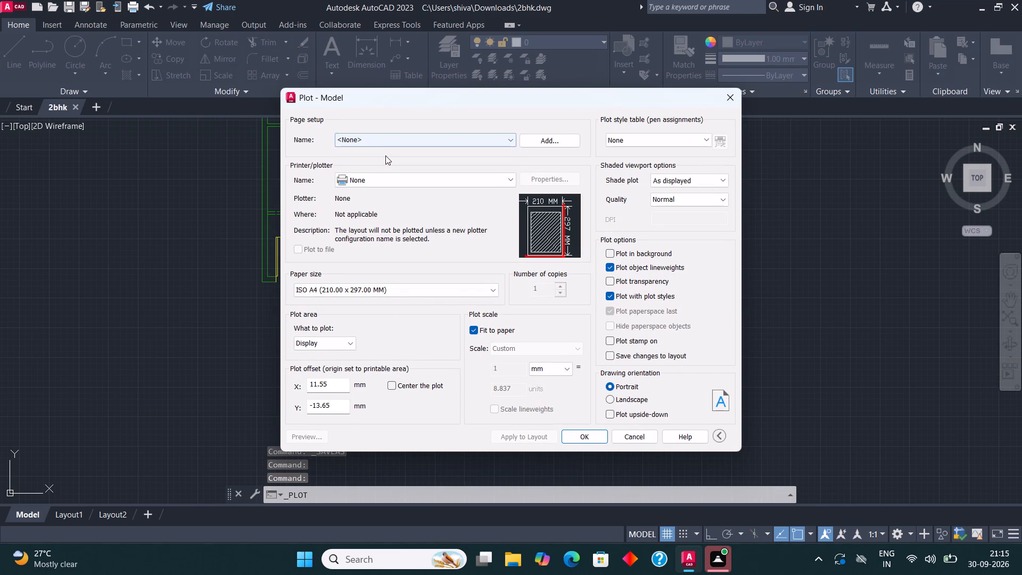
left_click(380, 182)
left_click(410, 244)
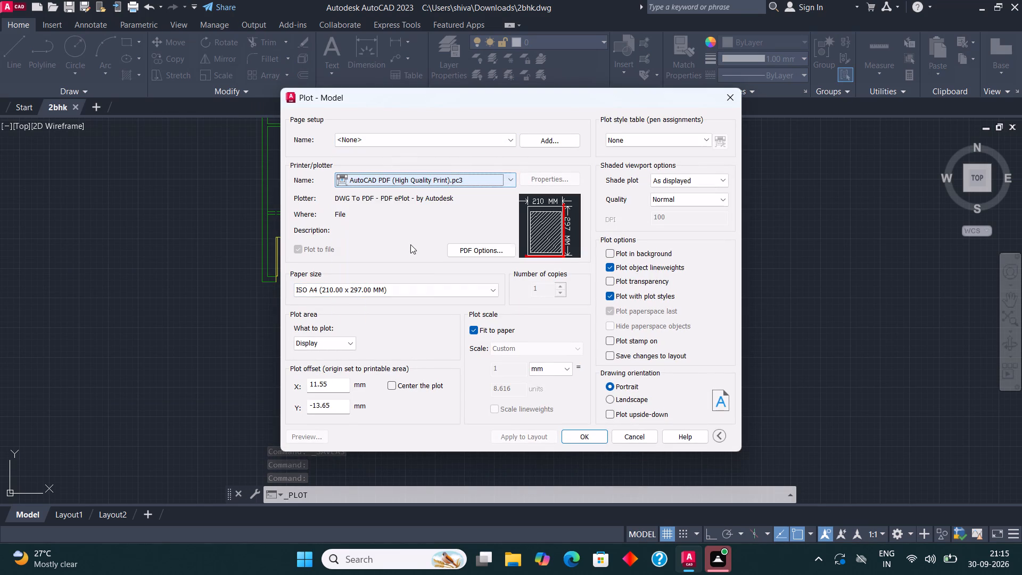
left_click(343, 343)
left_click(340, 390)
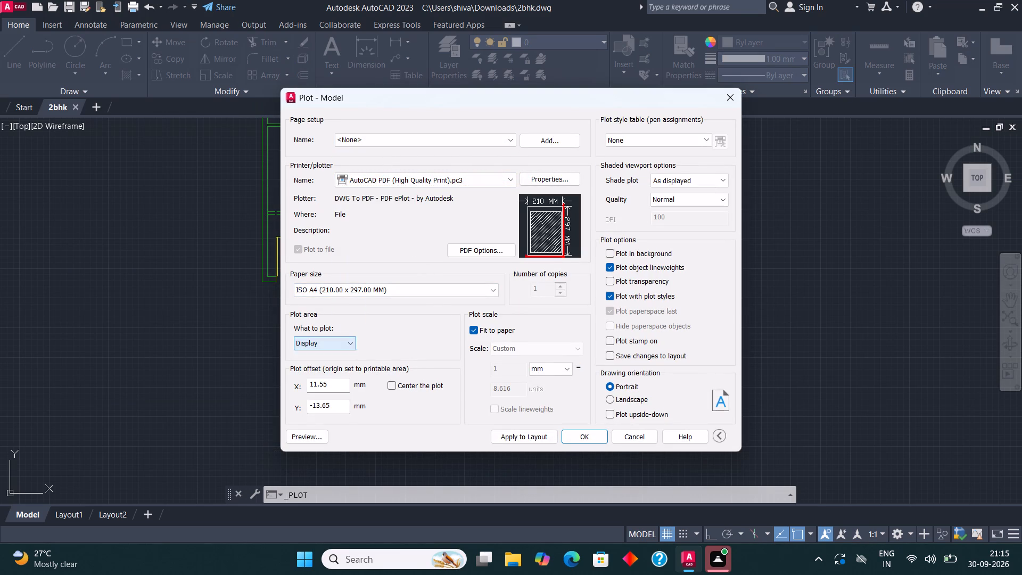
left_click(542, 434)
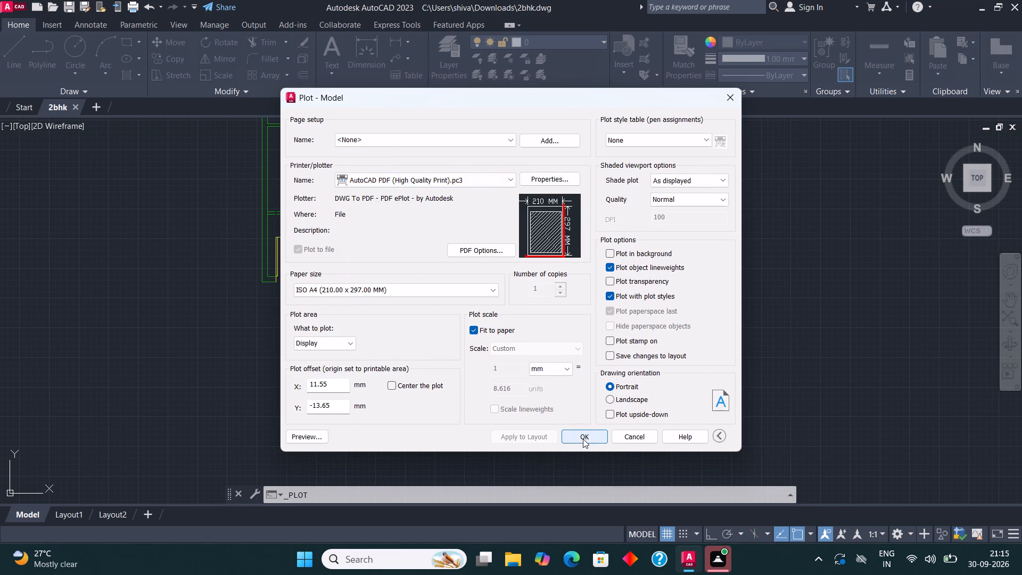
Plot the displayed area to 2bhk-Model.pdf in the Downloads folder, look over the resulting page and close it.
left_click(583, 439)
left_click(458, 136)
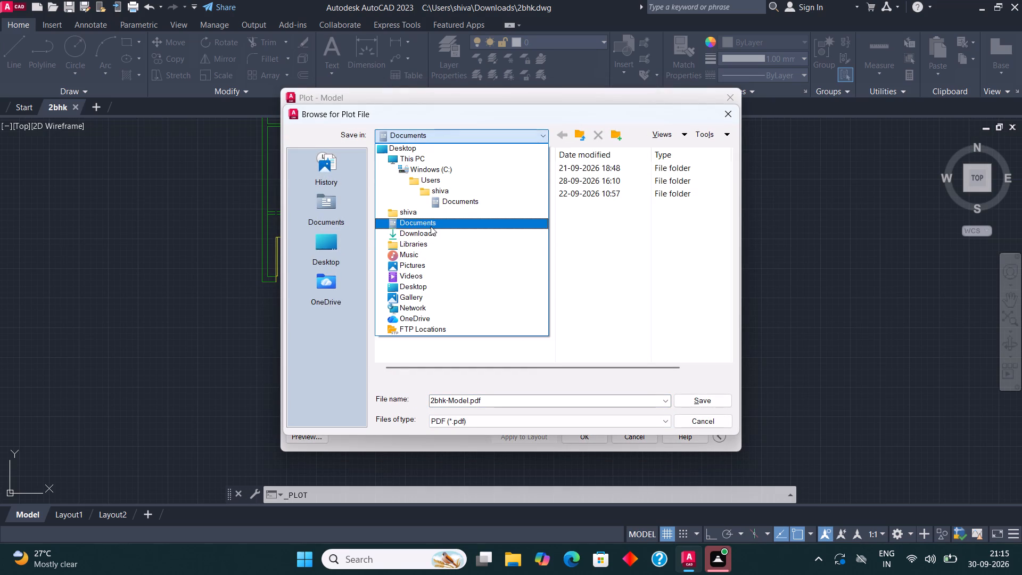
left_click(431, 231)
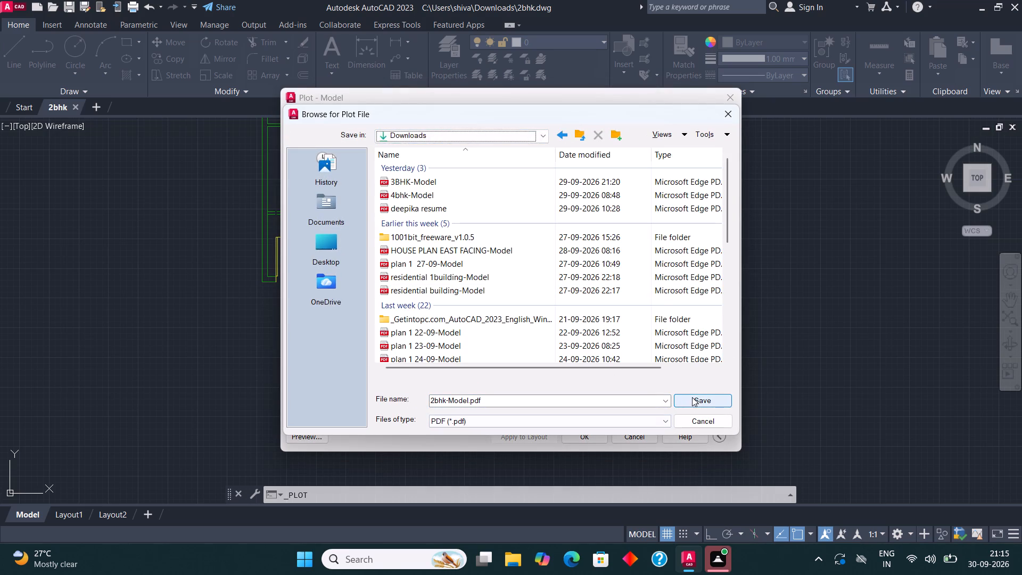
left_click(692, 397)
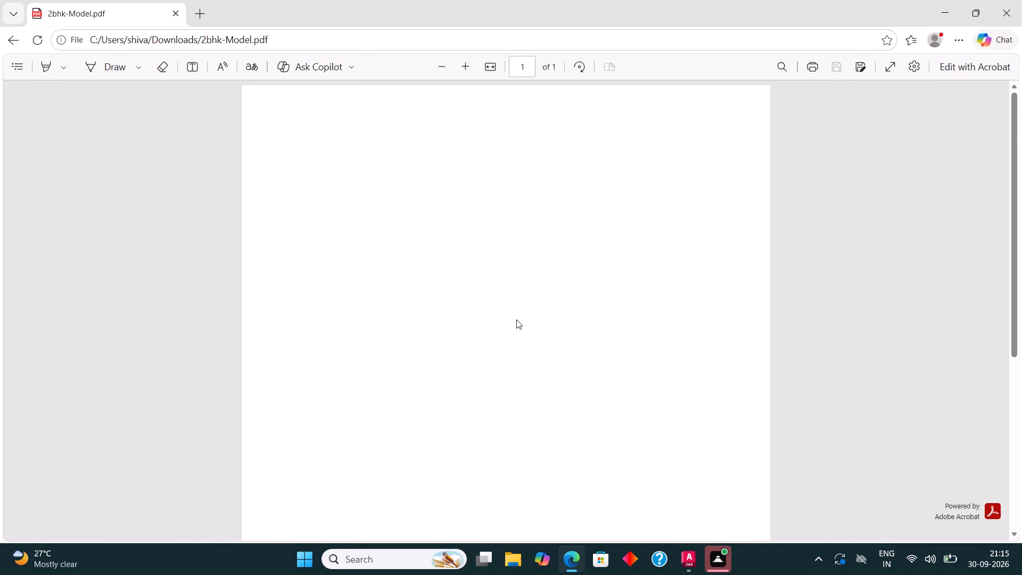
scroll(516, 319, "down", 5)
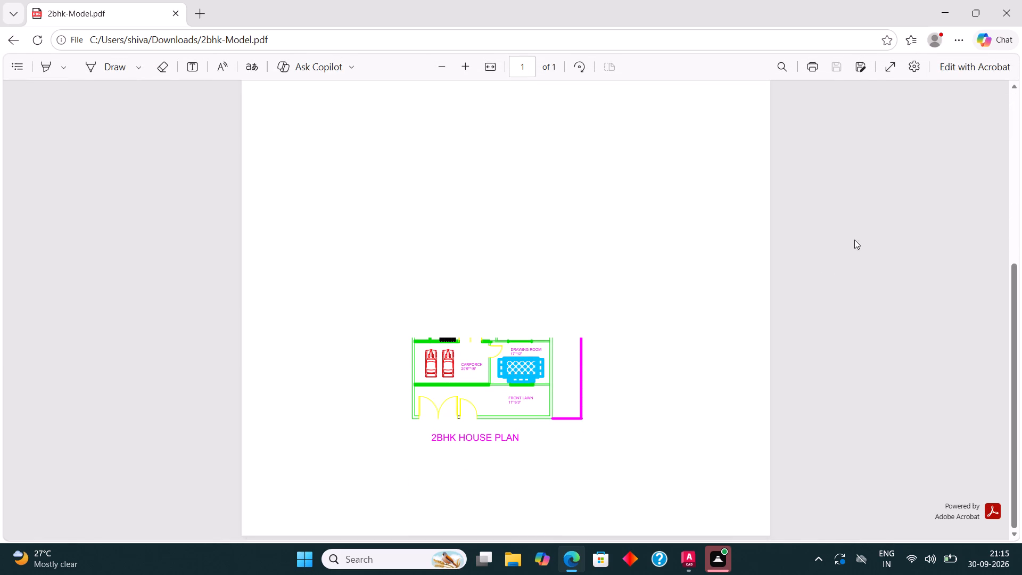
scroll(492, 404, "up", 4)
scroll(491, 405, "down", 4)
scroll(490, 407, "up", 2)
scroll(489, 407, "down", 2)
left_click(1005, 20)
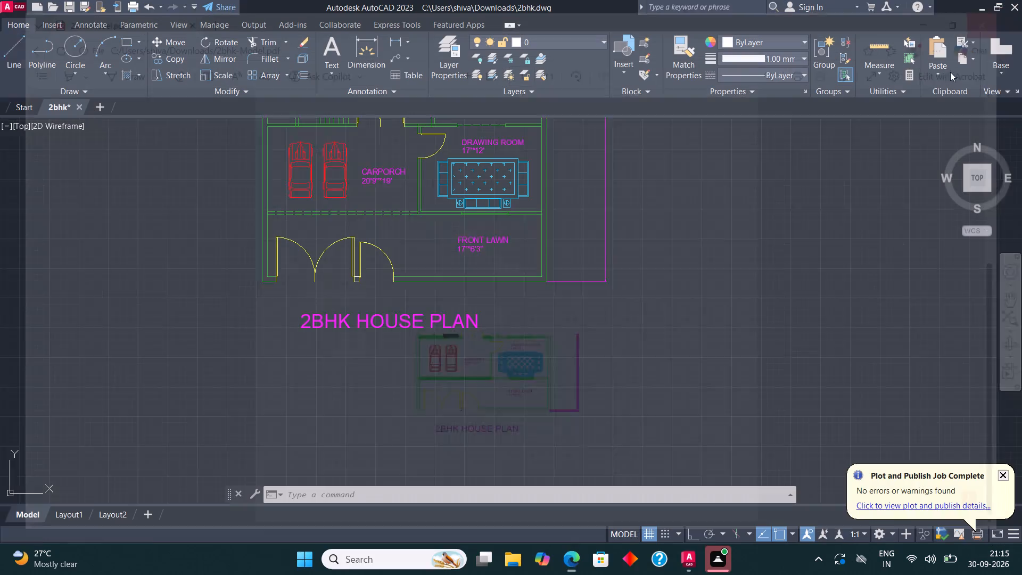
Reopen the plot setup with the previous plot settings and define a window plot area around the whole plan, dimensions and title.
left_click(0, 5)
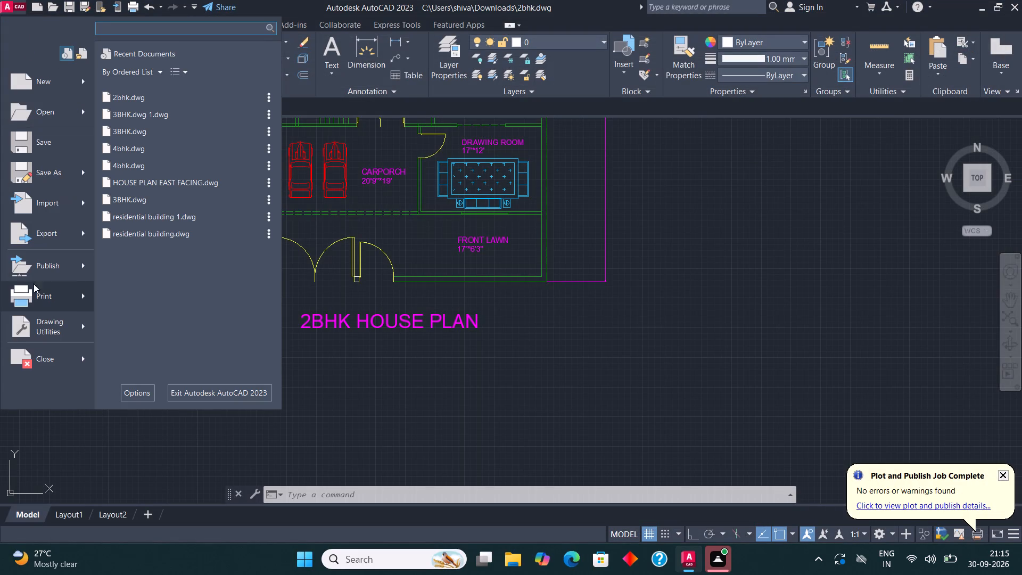
left_click(47, 290)
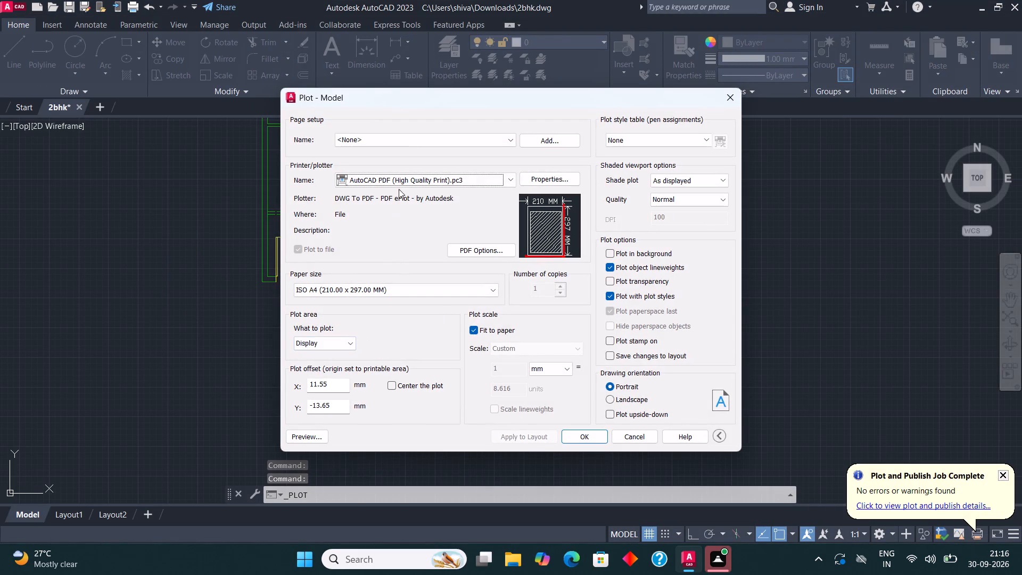
left_click(403, 142)
left_click(403, 159)
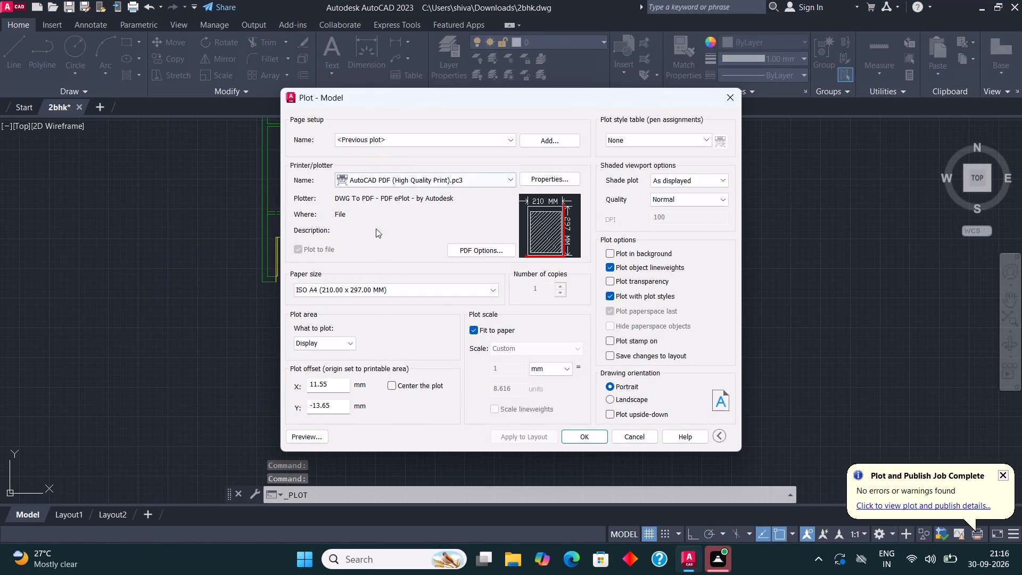
left_click(335, 344)
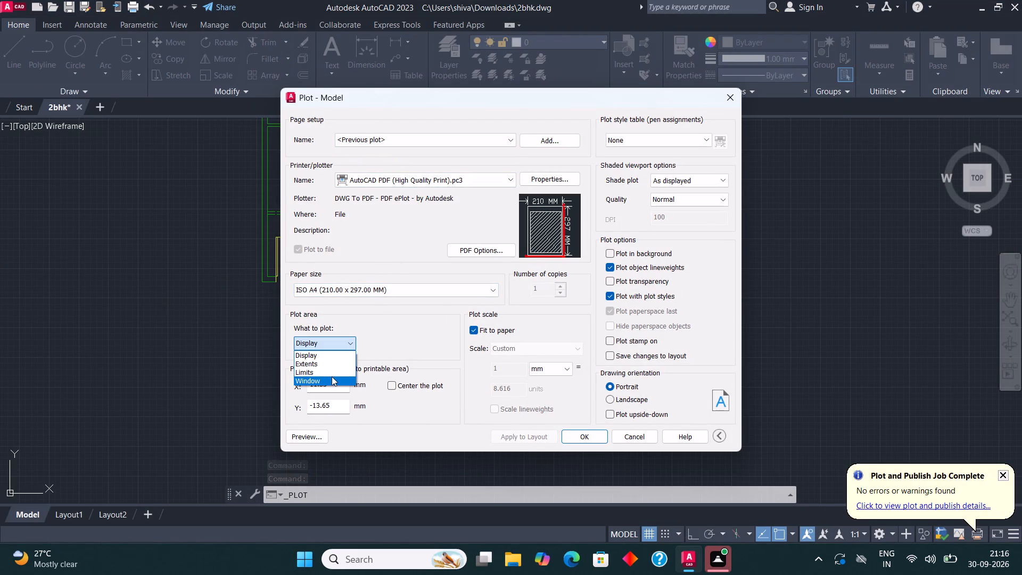
left_click(332, 376)
scroll(394, 415, "down", 2)
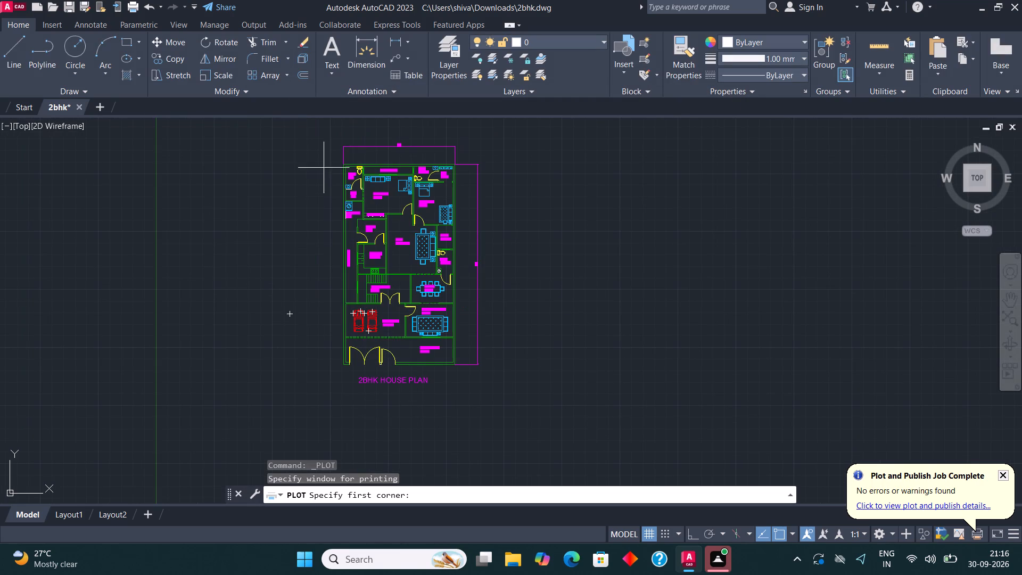
left_click_drag(305, 138, 538, 403)
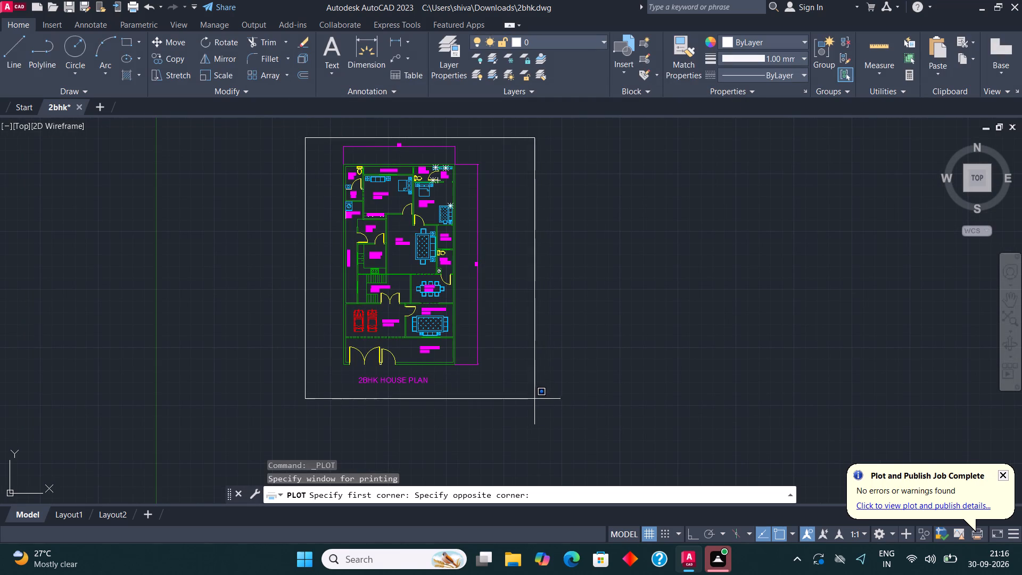
left_click(517, 400)
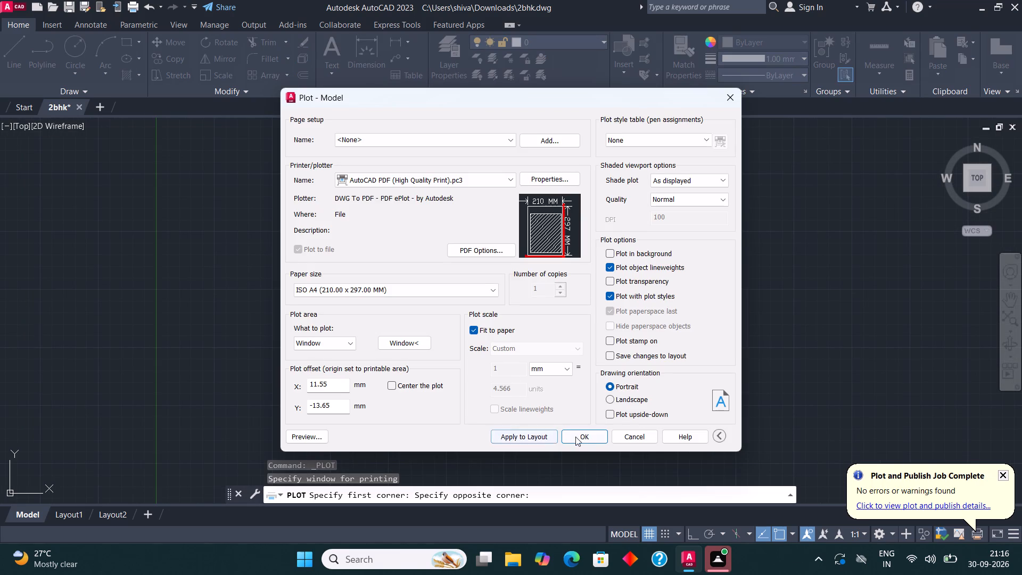
Plot the windowed plan to 2bhk-Model.pdf in Downloads, overwriting the existing PDF, and close it after checking.
left_click(590, 433)
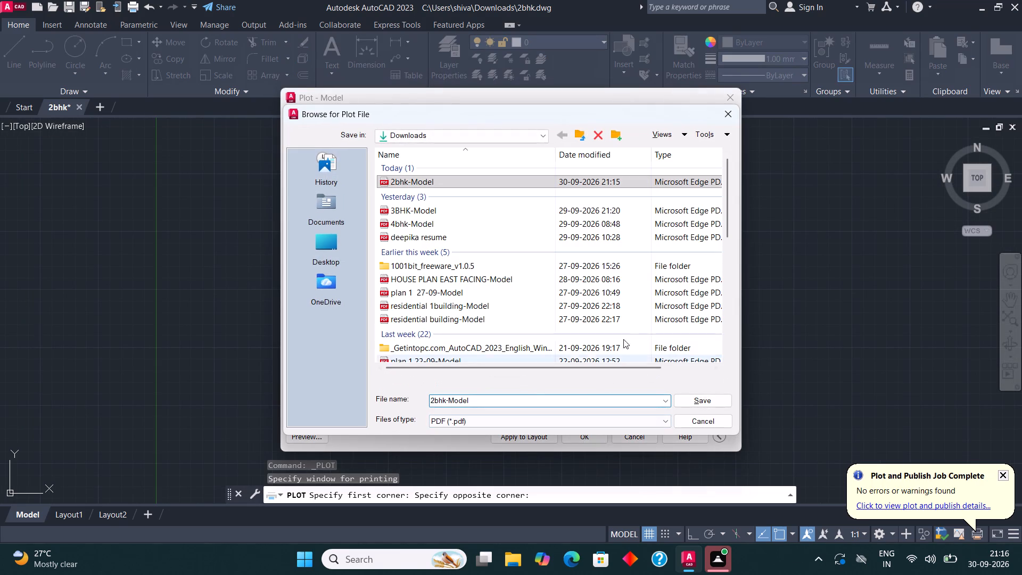
left_click(709, 404)
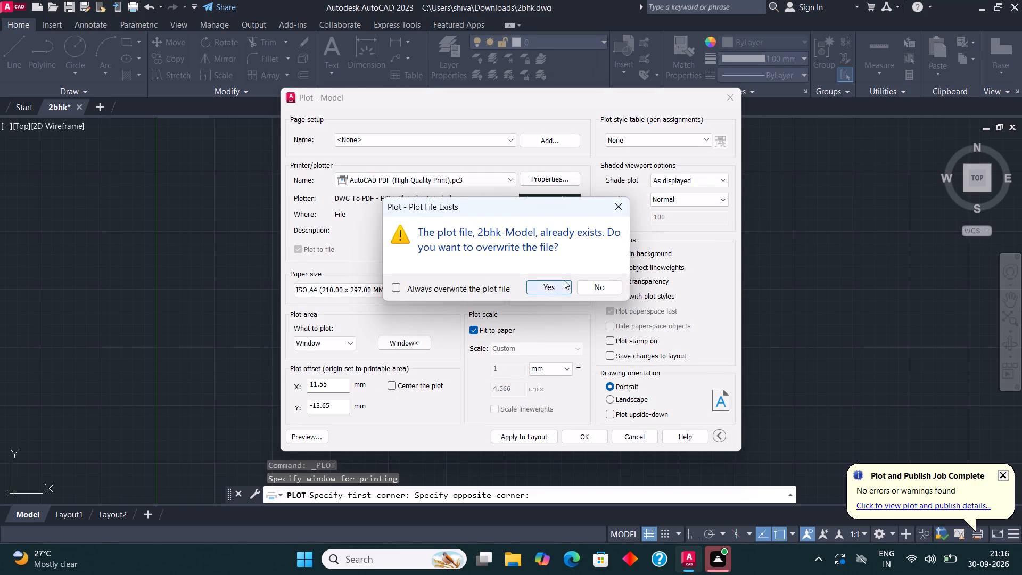
left_click(557, 286)
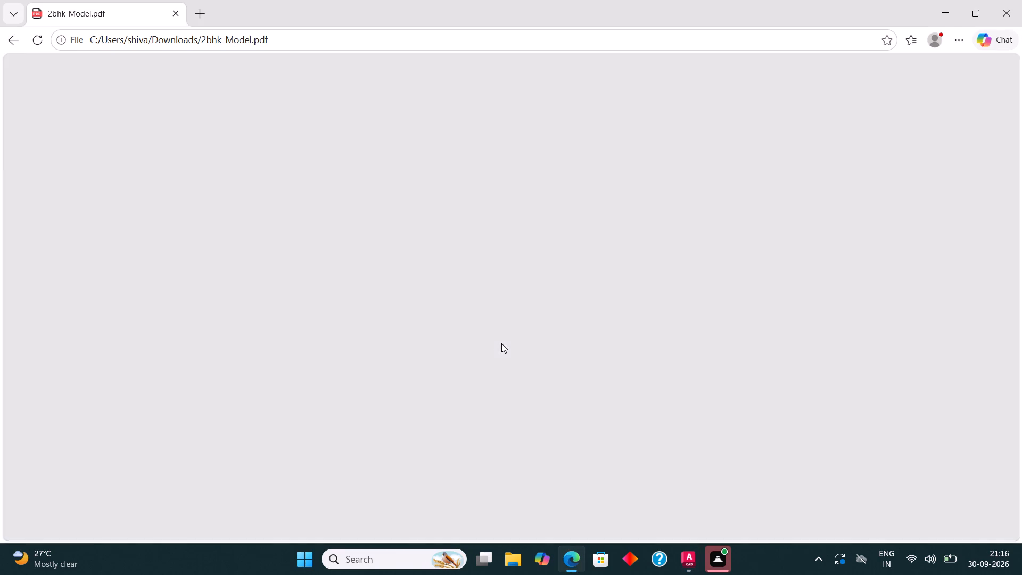
scroll(485, 395, "down", 1)
scroll(485, 395, "up", 3)
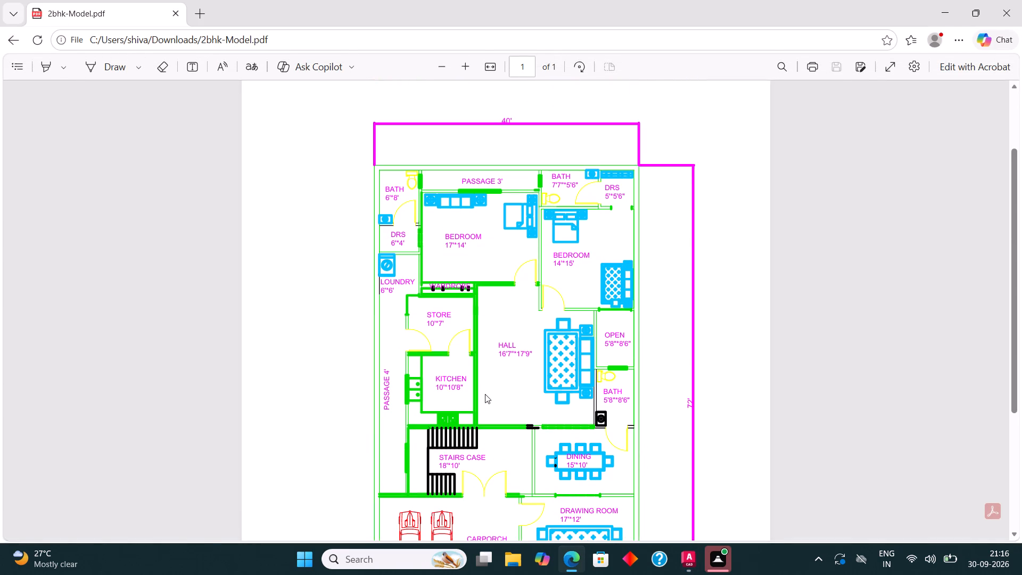
left_click(1011, 7)
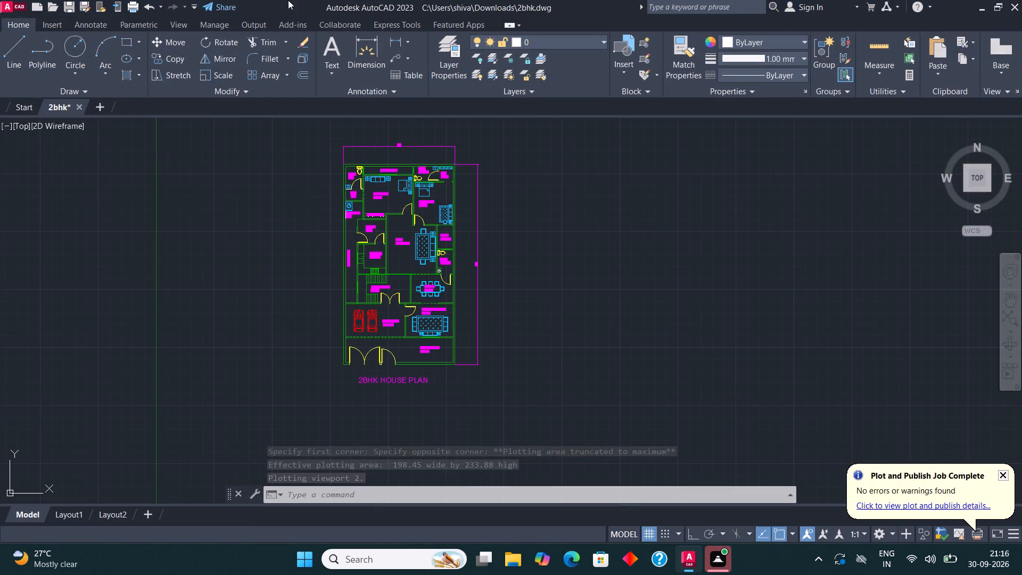
Export the drawing in DWF format as 2bhk.dwf to the Downloads folder.
left_click(9, 4)
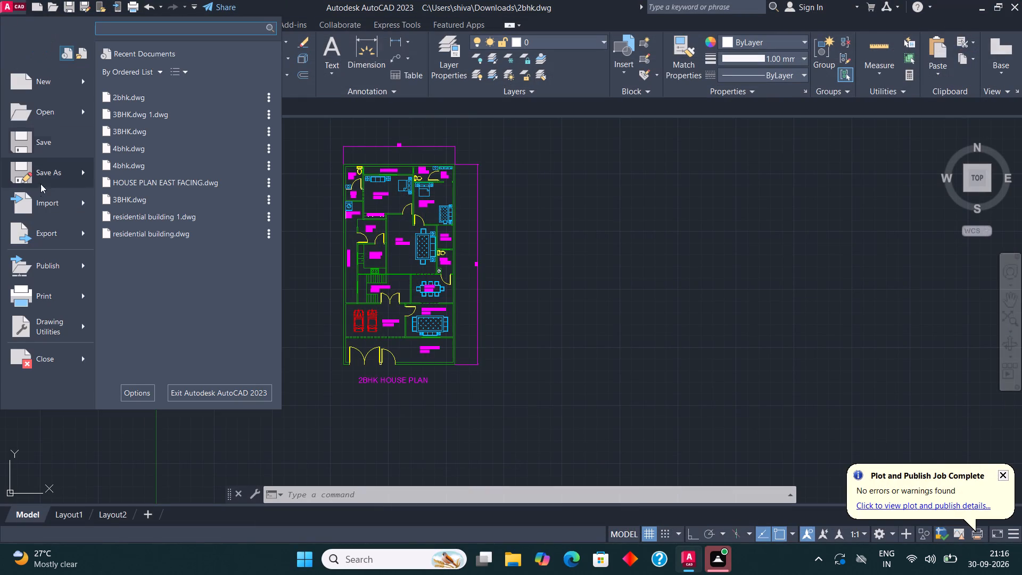
left_click(46, 235)
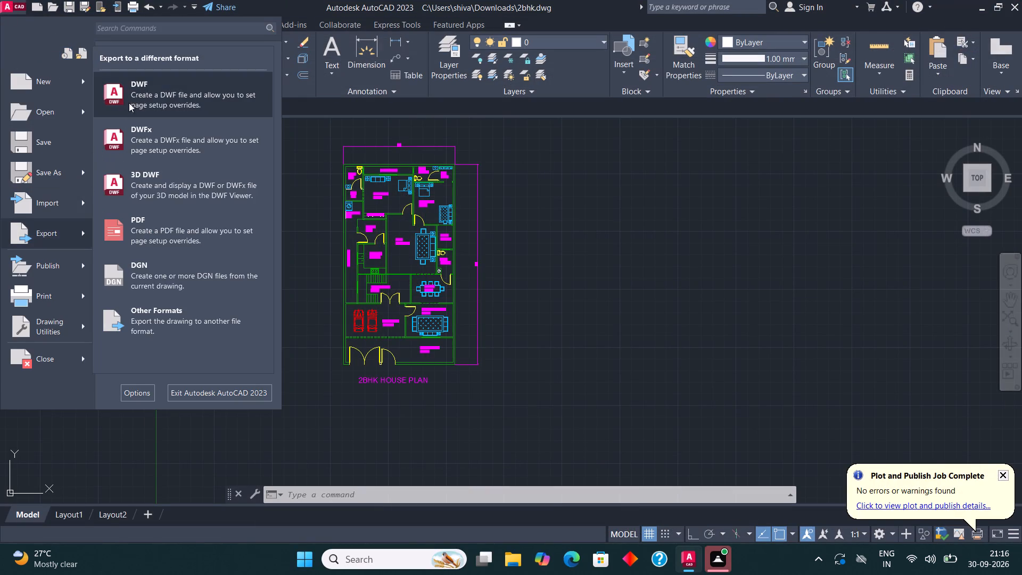
left_click(142, 100)
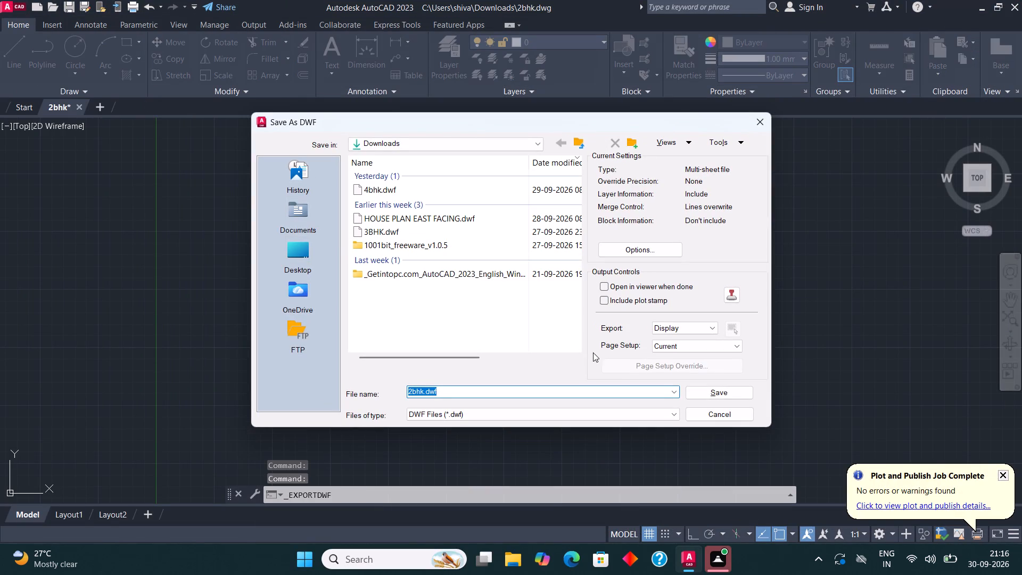
left_click(722, 392)
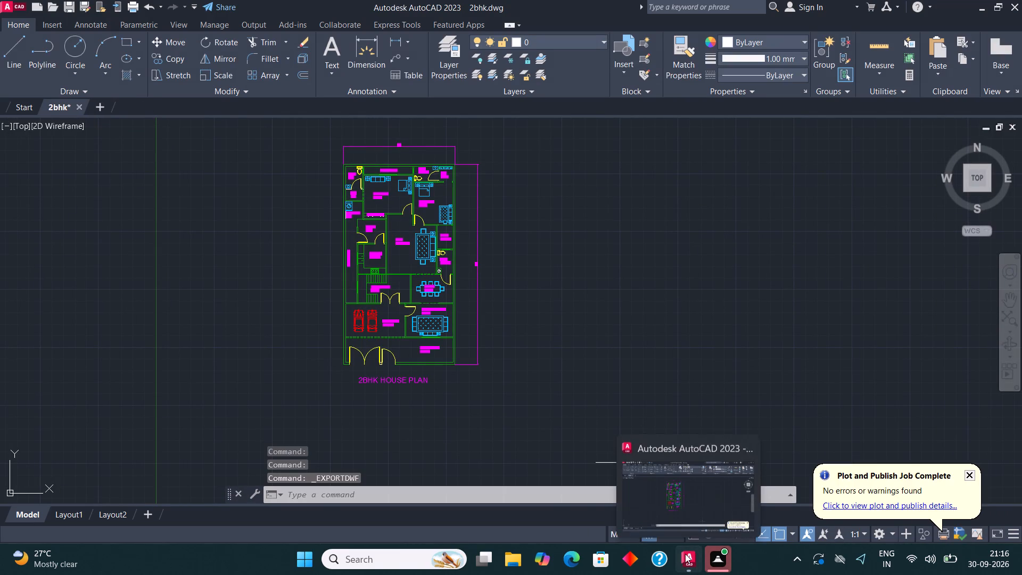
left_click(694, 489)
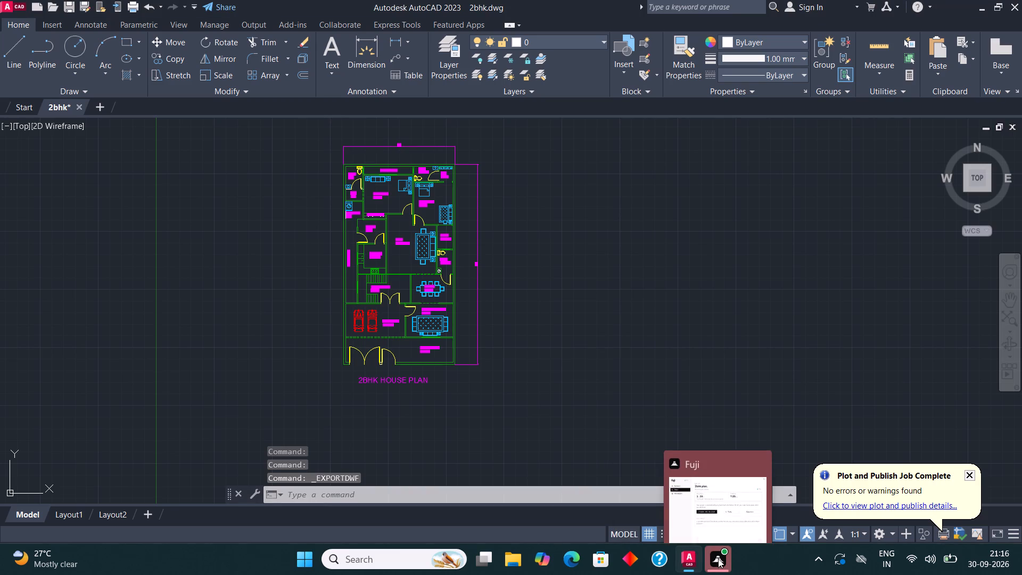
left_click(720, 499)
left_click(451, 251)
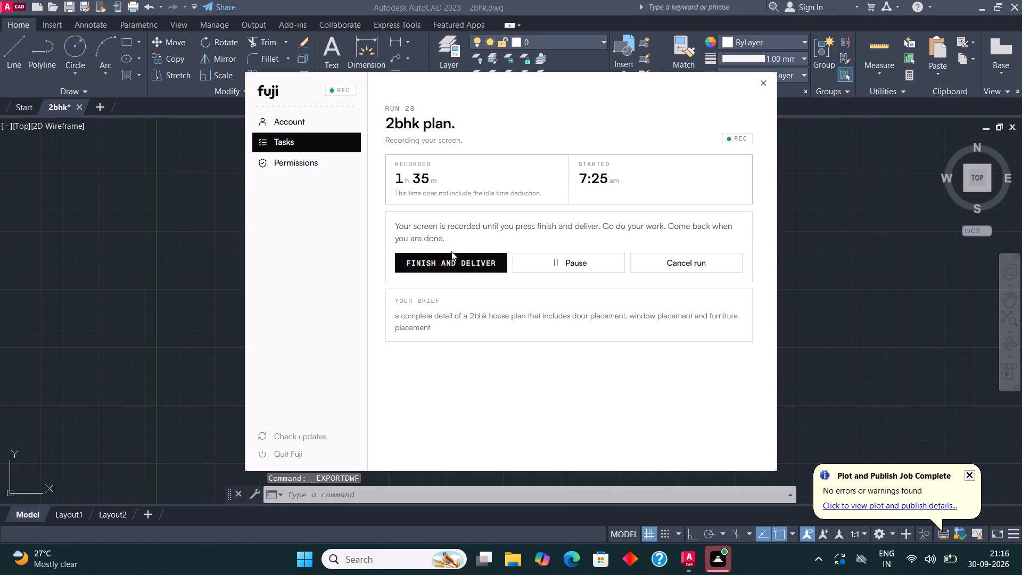